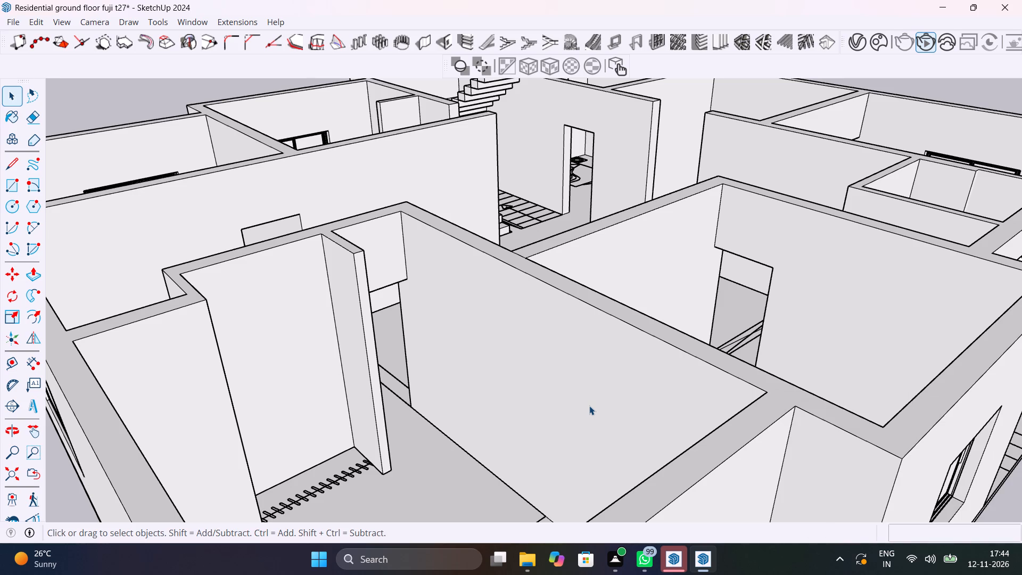
Examine the living area, bedrooms and stairwell from inside and the whole ground floor from several raised angles around the house.
{"action": "scroll", "coordinate": [589, 406], "scroll_direction": "up", "scroll_amount": 2}
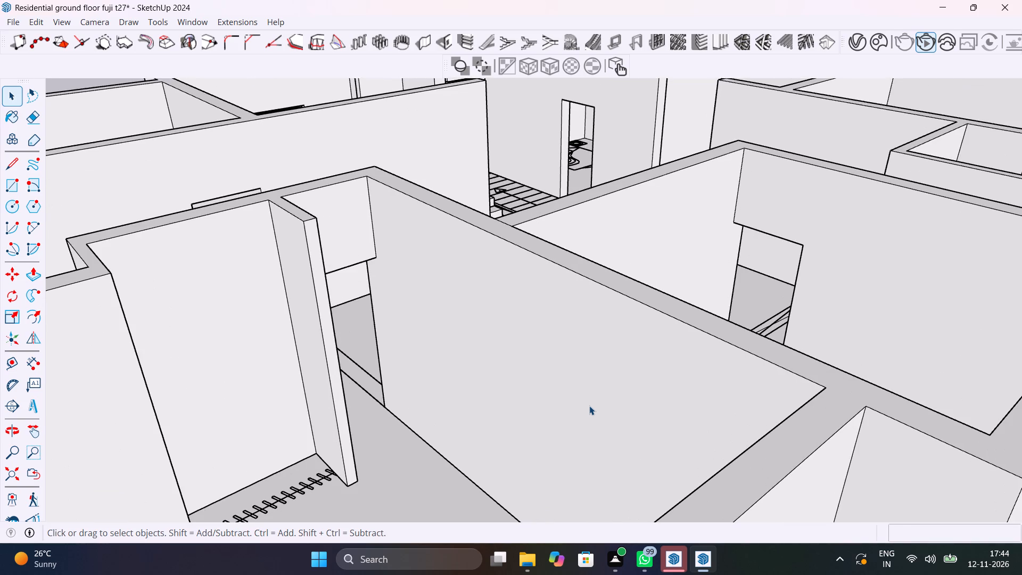
{"action": "scroll", "coordinate": [589, 406], "scroll_direction": "down", "scroll_amount": 4}
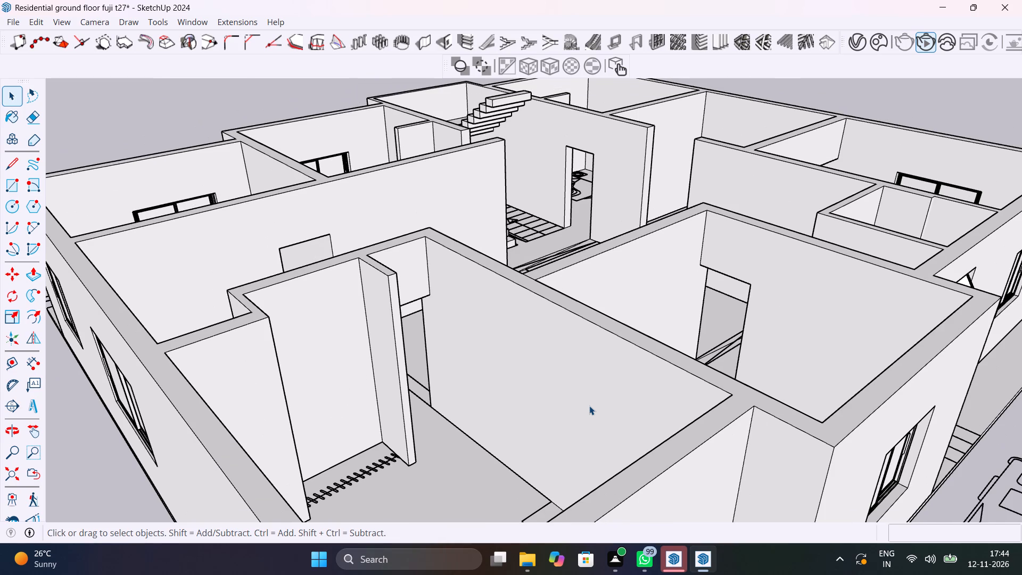
{"action": "middle_click_drag", "start_coordinate": [582, 396], "coordinate": [938, 483]}
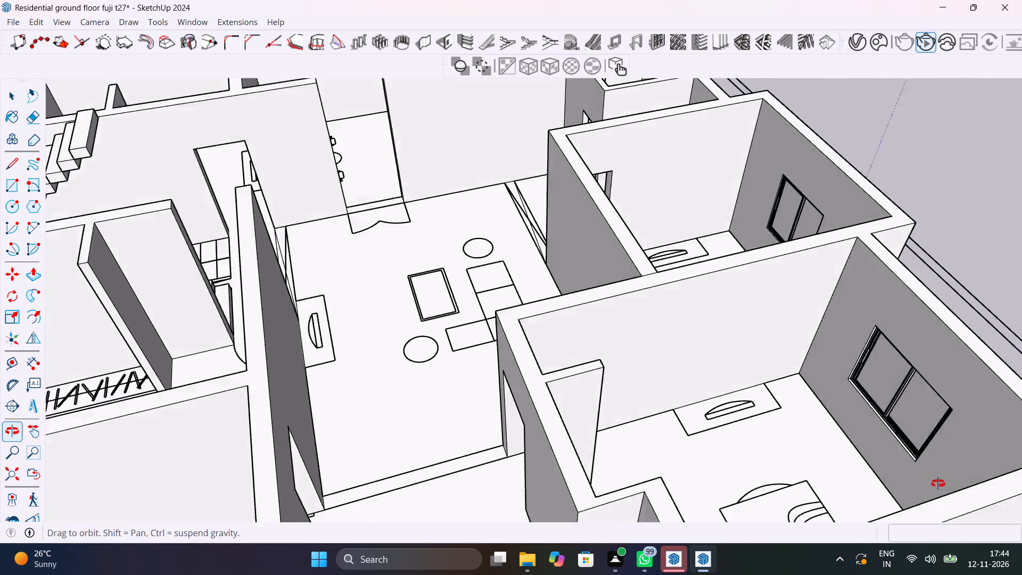
{"action": "middle_click_drag", "start_coordinate": [938, 483], "coordinate": [382, 441]}
{"action": "scroll", "coordinate": [488, 432], "scroll_direction": "down", "scroll_amount": 8}
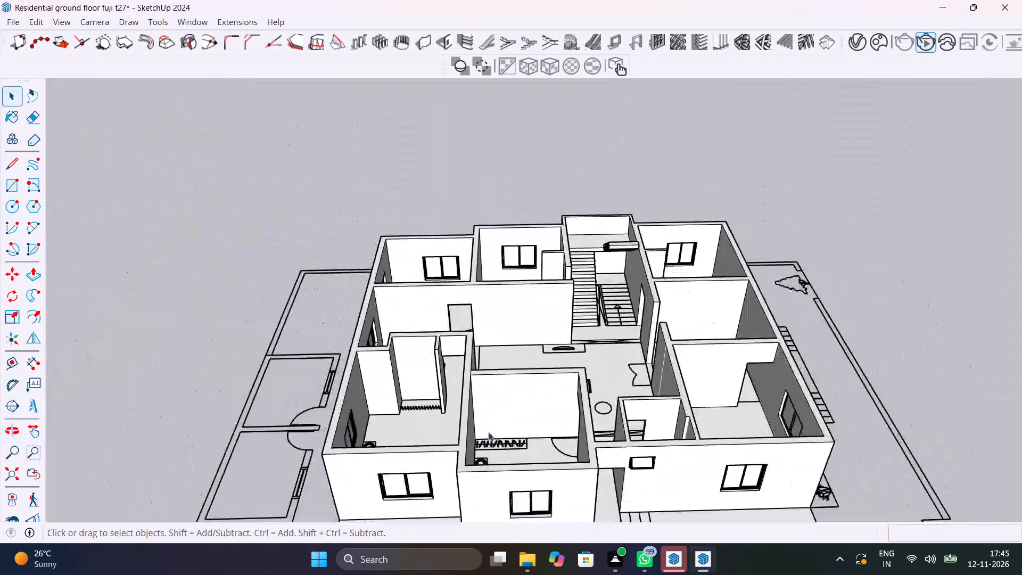
{"action": "scroll", "coordinate": [488, 432], "scroll_direction": "down", "scroll_amount": 1}
{"action": "scroll", "coordinate": [662, 454], "scroll_direction": "down", "scroll_amount": 1}
{"action": "middle_click_drag", "start_coordinate": [661, 453], "coordinate": [321, 424]}
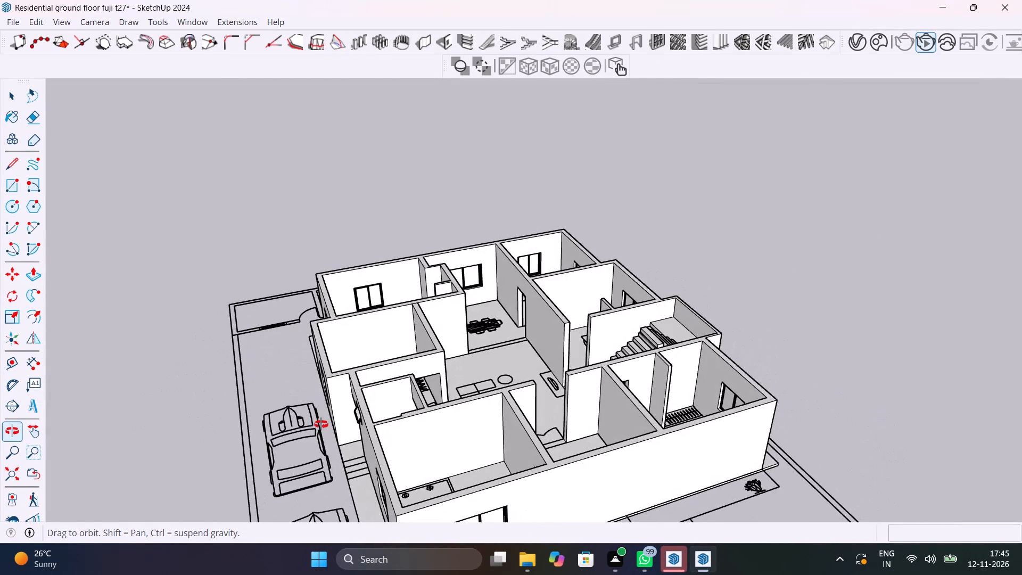
{"action": "middle_click_drag", "start_coordinate": [321, 424], "coordinate": [462, 446]}
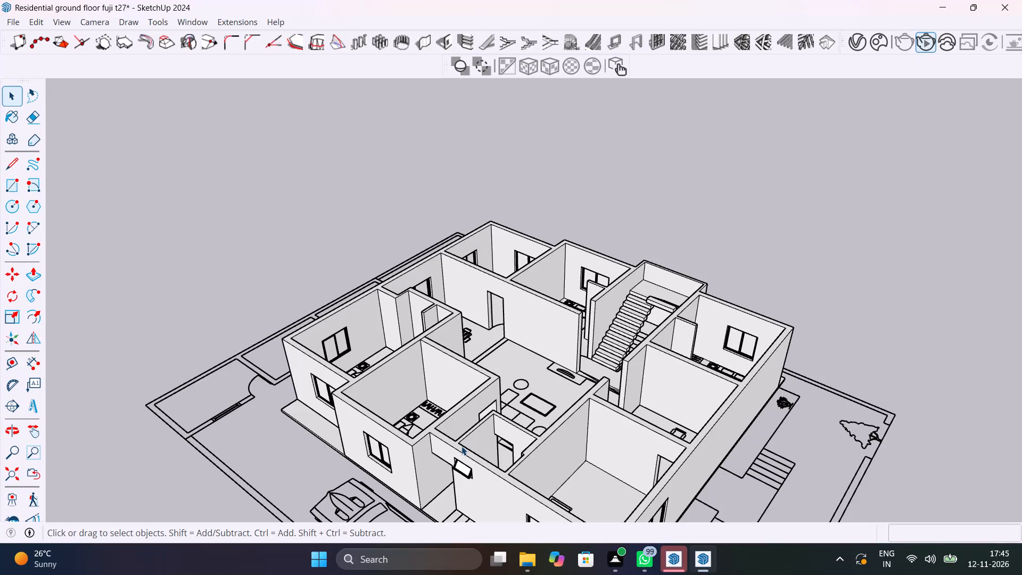
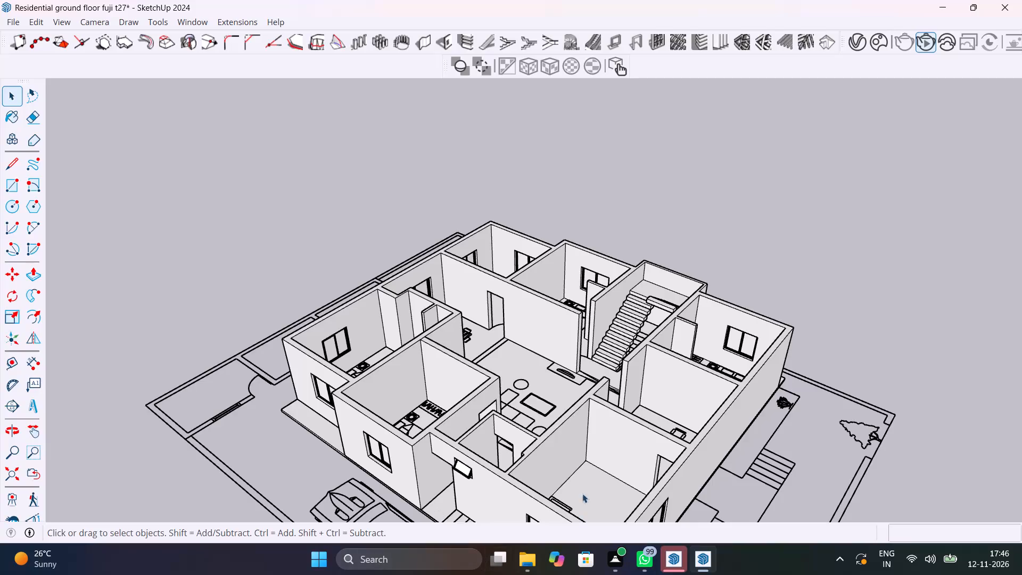
Save the ground floor model.
{"action": "scroll", "coordinate": [615, 392], "scroll_direction": "up", "scroll_amount": 3}
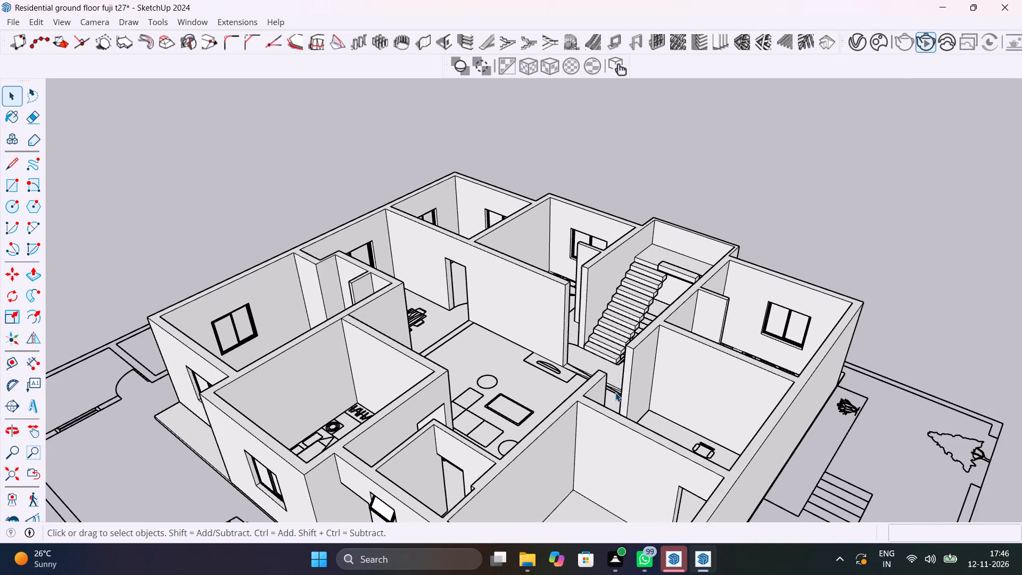
{"action": "middle_click_drag", "start_coordinate": [615, 392], "coordinate": [776, 342]}
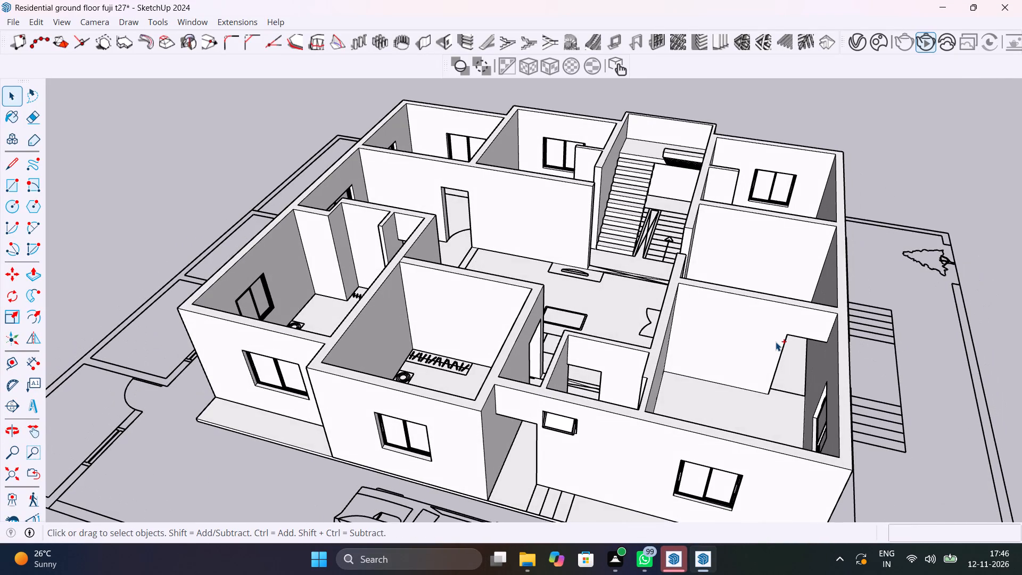
{"action": "key", "text": "ctrl+s"}
Examine the whole ground floor from outside, covering the front walls, windows and room layout from raised angles.
{"action": "middle_click_drag", "start_coordinate": [702, 385], "coordinate": [449, 289]}
{"action": "scroll", "coordinate": [638, 454], "scroll_direction": "down", "scroll_amount": 10}
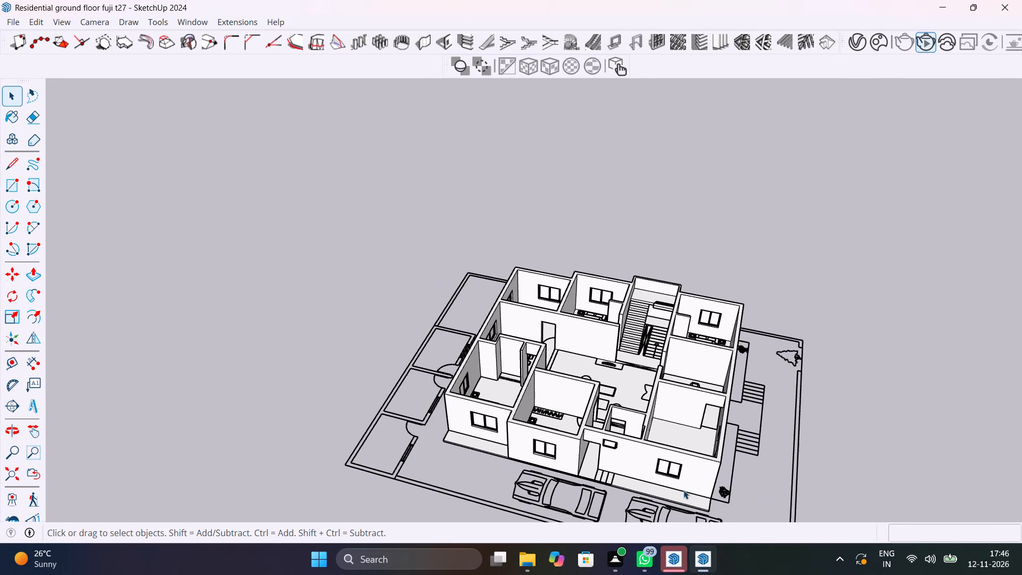
{"action": "middle_click_drag", "start_coordinate": [627, 445], "coordinate": [765, 343]}
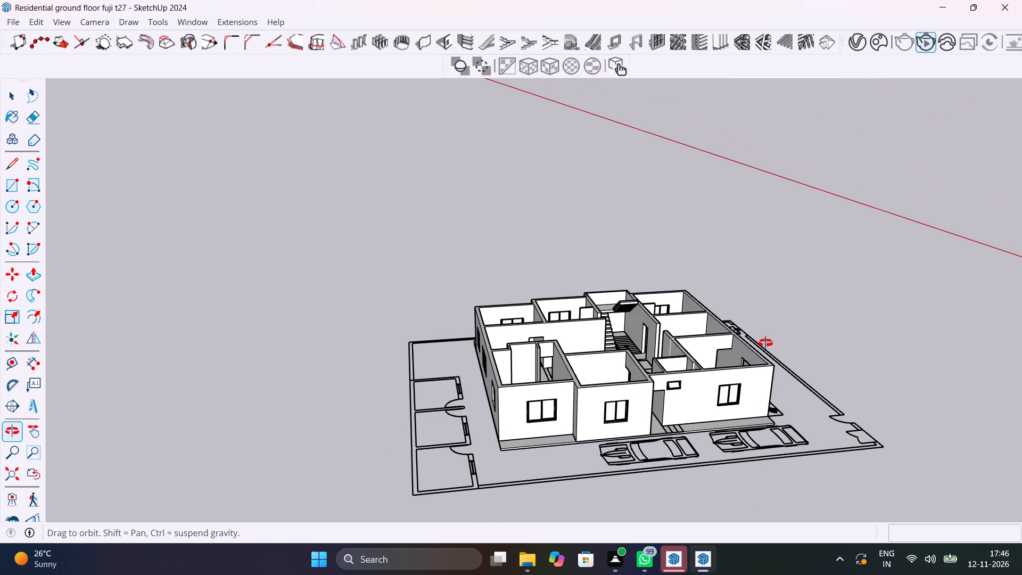
{"action": "middle_click_drag", "start_coordinate": [765, 343], "coordinate": [607, 368]}
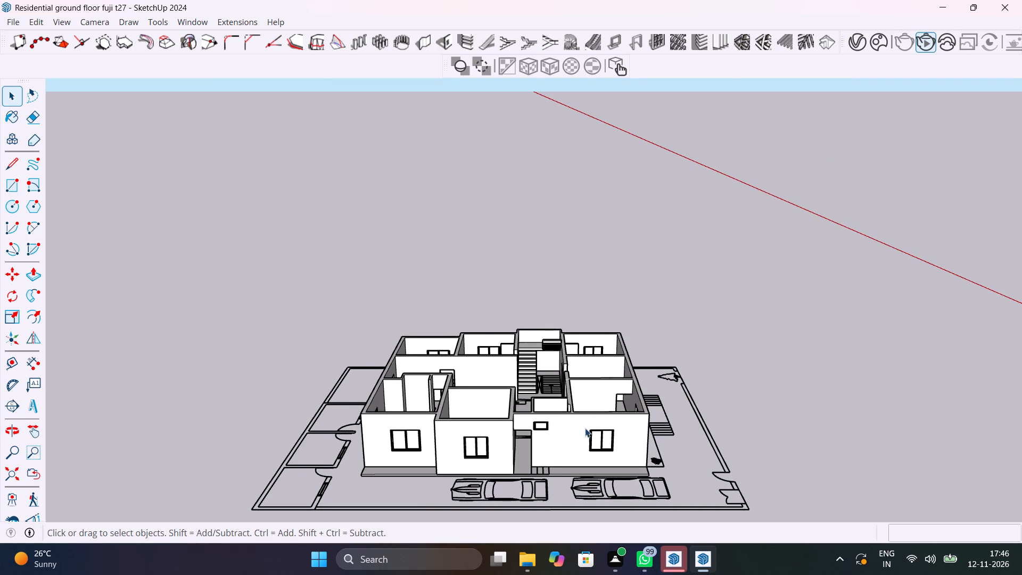
{"action": "scroll", "coordinate": [584, 428], "scroll_direction": "up", "scroll_amount": 9}
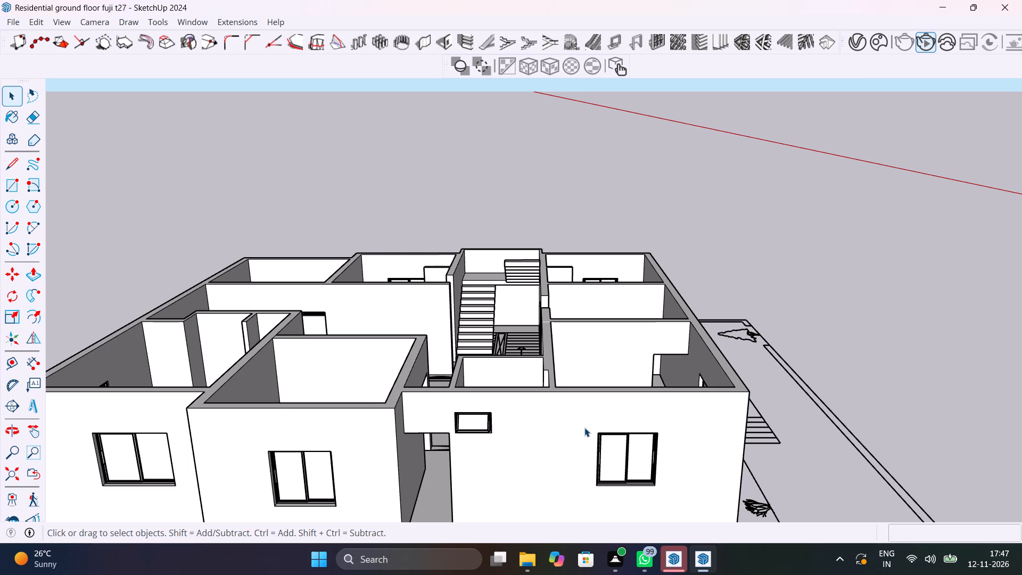
{"action": "middle_click_drag", "start_coordinate": [584, 428], "coordinate": [529, 383]}
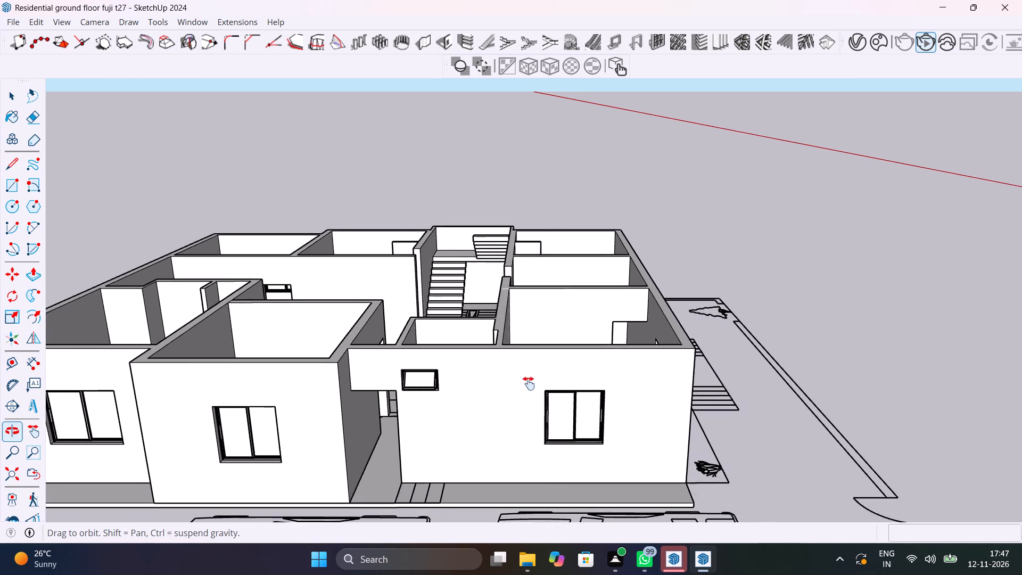
{"action": "middle_click_drag", "start_coordinate": [529, 383], "coordinate": [624, 415]}
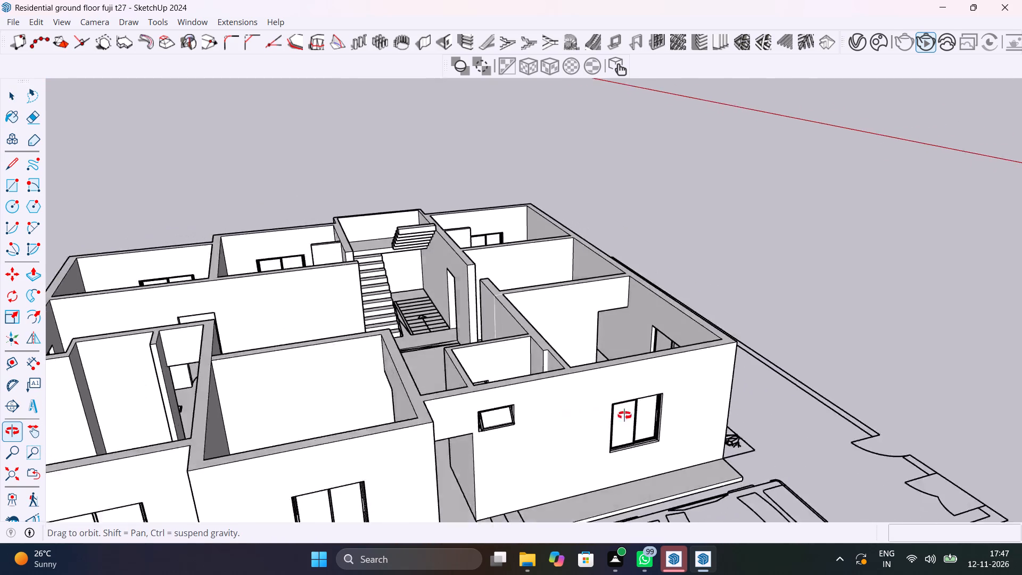
{"action": "middle_click_drag", "start_coordinate": [624, 415], "coordinate": [893, 462]}
Examine the two staircase flights, the landing and the adjoining walls, ending close up on the undersides of the lowest steps.
{"action": "scroll", "coordinate": [334, 315], "scroll_direction": "up", "scroll_amount": 7}
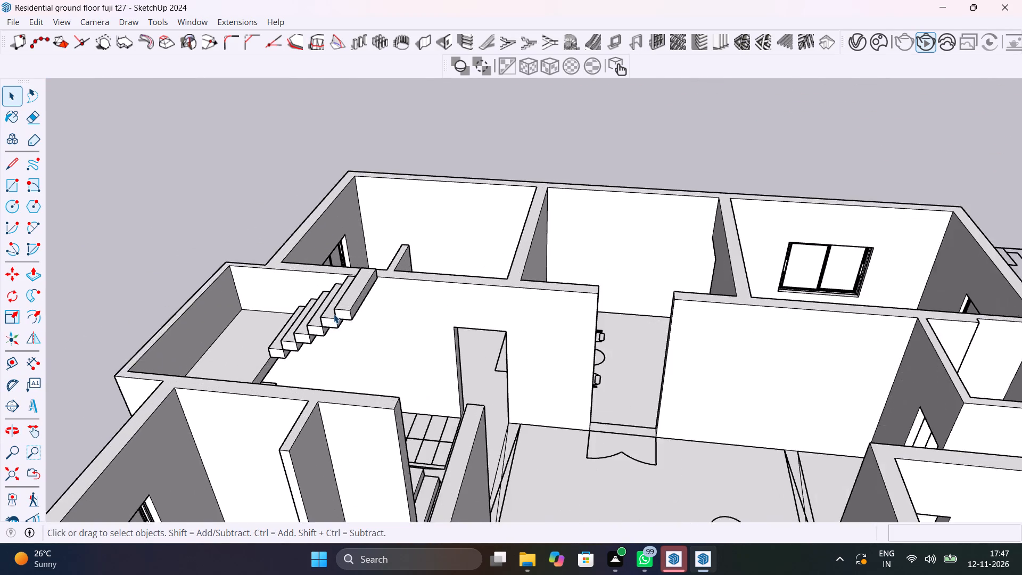
{"action": "scroll", "coordinate": [334, 314], "scroll_direction": "up", "scroll_amount": 8}
{"action": "middle_click_drag", "start_coordinate": [455, 383], "coordinate": [388, 355]}
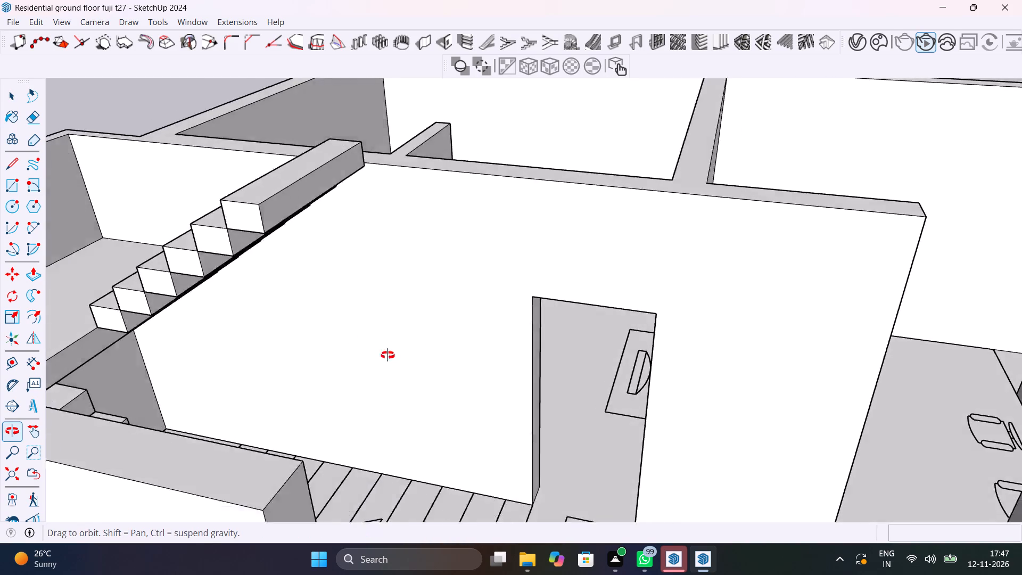
{"action": "middle_click_drag", "start_coordinate": [388, 355], "coordinate": [716, 421]}
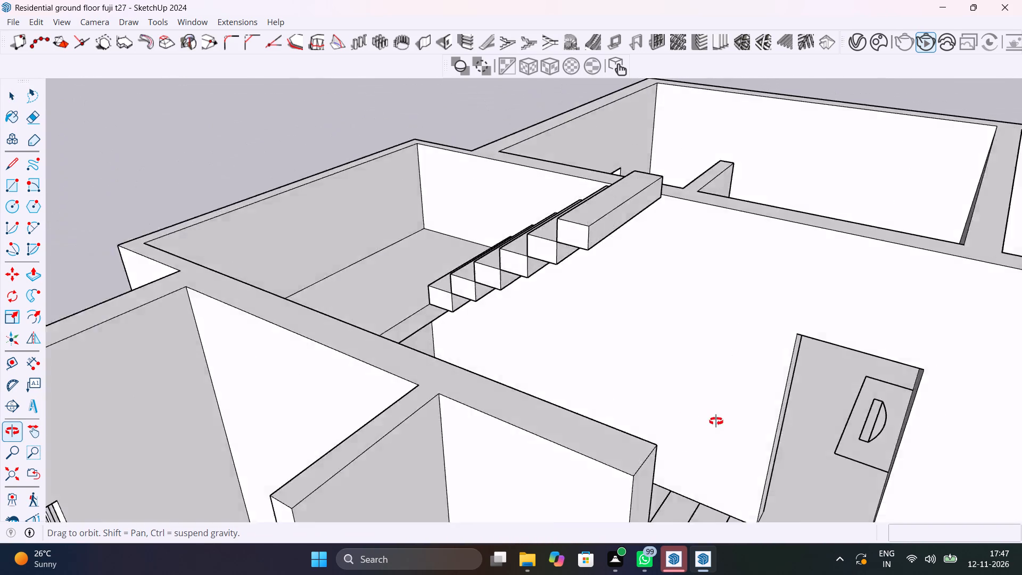
{"action": "middle_click_drag", "start_coordinate": [716, 421], "coordinate": [763, 439]}
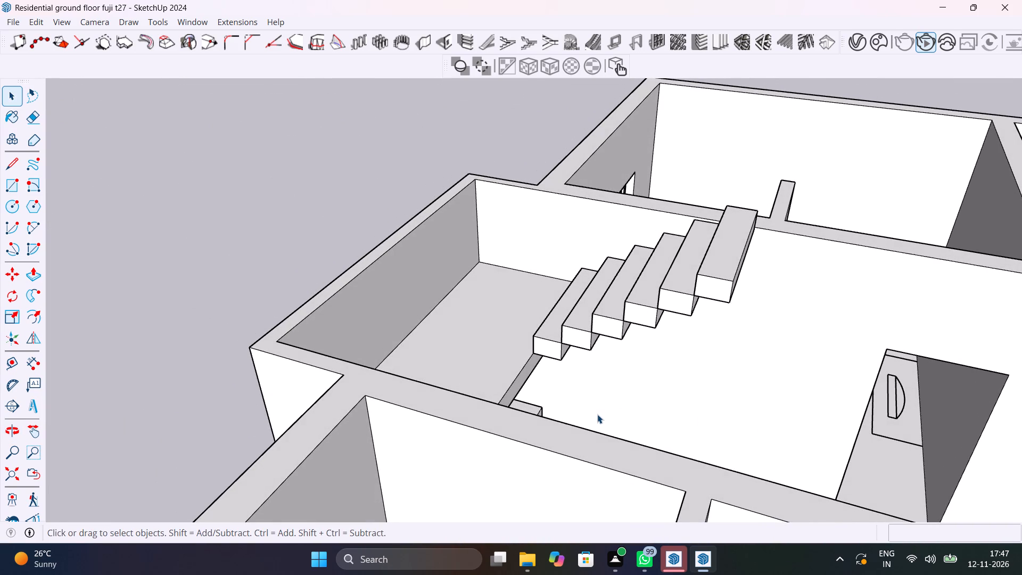
{"action": "scroll", "coordinate": [597, 414], "scroll_direction": "down", "scroll_amount": 7}
{"action": "scroll", "coordinate": [683, 440], "scroll_direction": "down", "scroll_amount": 1}
{"action": "middle_click_drag", "start_coordinate": [683, 440], "coordinate": [442, 416]}
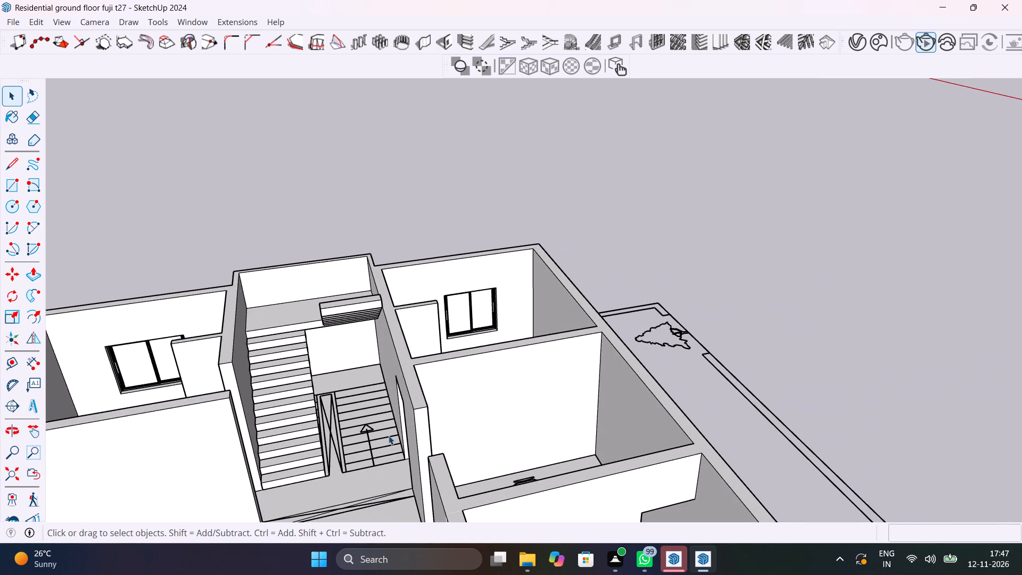
{"action": "scroll", "coordinate": [317, 460], "scroll_direction": "up", "scroll_amount": 8}
{"action": "middle_click_drag", "start_coordinate": [344, 460], "coordinate": [462, 446]}
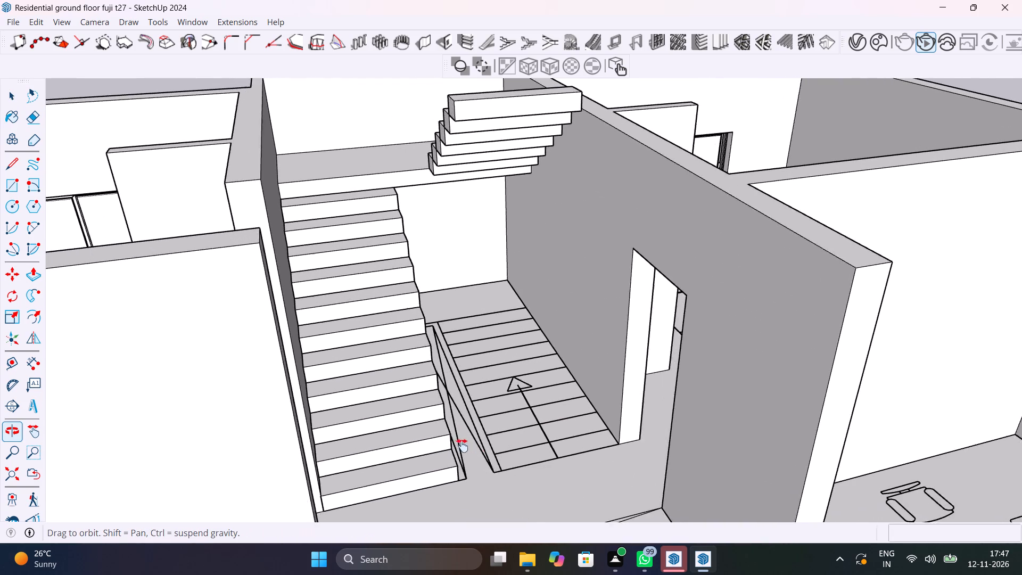
{"action": "middle_click_drag", "start_coordinate": [462, 446], "coordinate": [175, 524]}
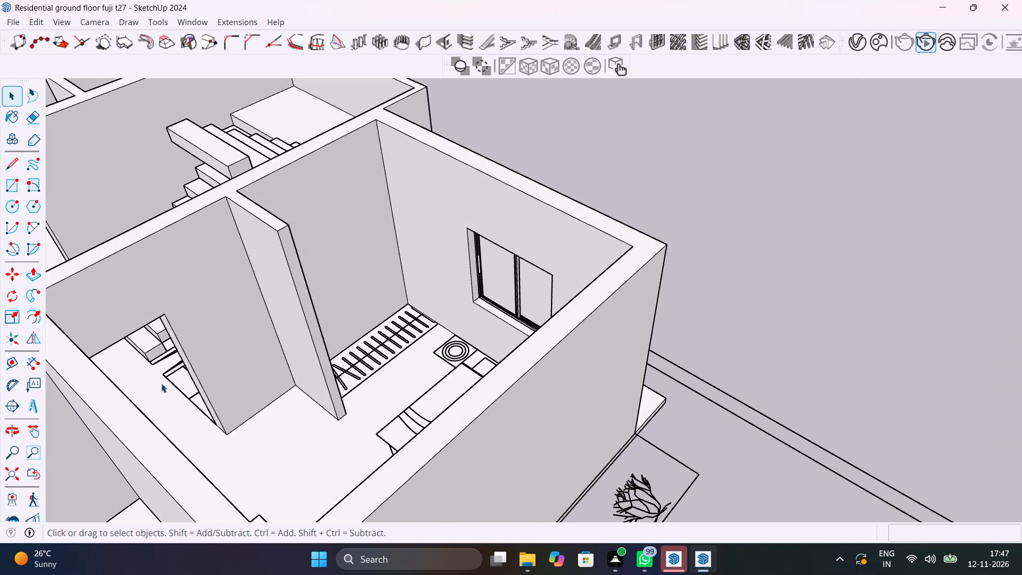
{"action": "scroll", "coordinate": [165, 369], "scroll_direction": "up", "scroll_amount": 14}
{"action": "middle_click_drag", "start_coordinate": [118, 316], "coordinate": [249, 414], "text": "shift"}
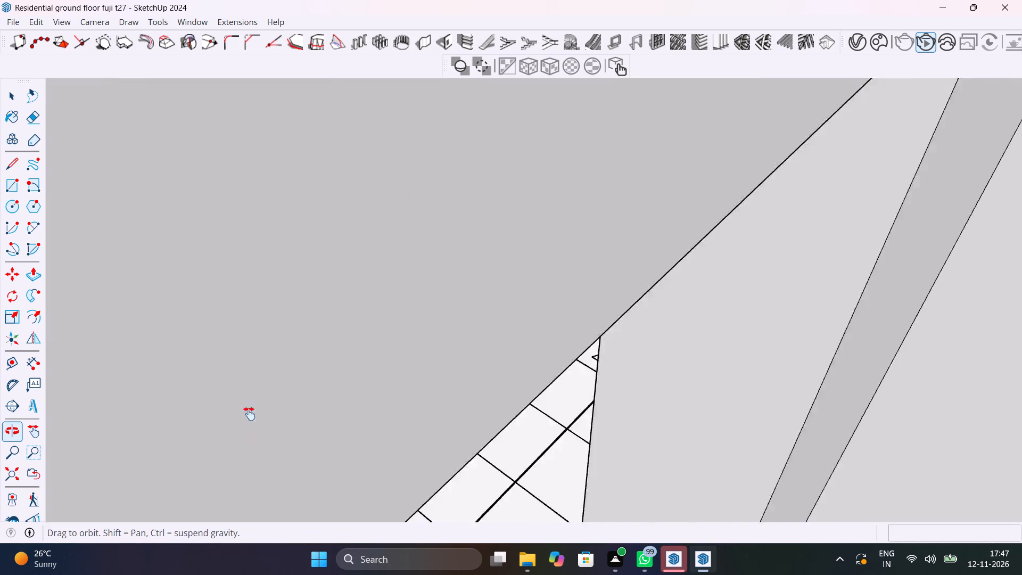
{"action": "middle_click_drag", "start_coordinate": [249, 414], "coordinate": [248, 336], "text": "shift"}
{"action": "scroll", "coordinate": [281, 308], "scroll_direction": "up", "scroll_amount": 10}
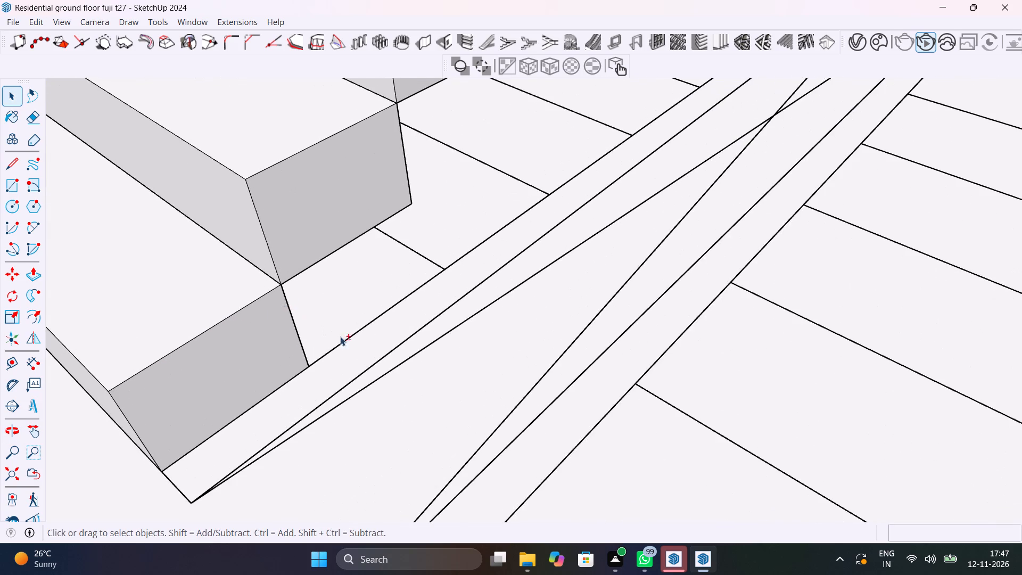
{"action": "middle_click_drag", "start_coordinate": [399, 366], "coordinate": [589, 434], "text": "shift"}
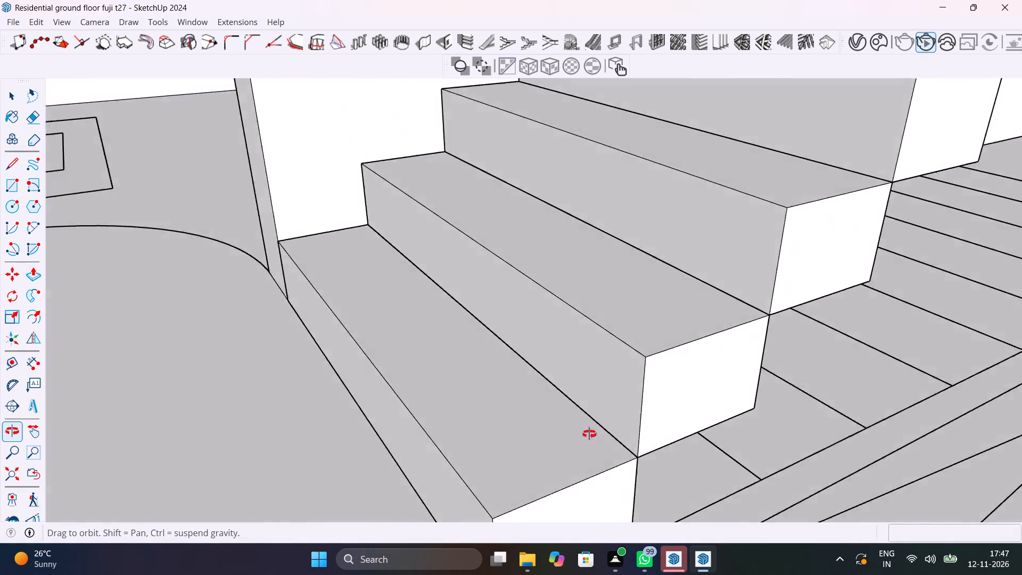
{"action": "middle_click_drag", "start_coordinate": [589, 434], "coordinate": [427, 318], "text": "shift"}
{"action": "middle_click_drag", "start_coordinate": [628, 502], "coordinate": [499, 417], "text": "shift"}
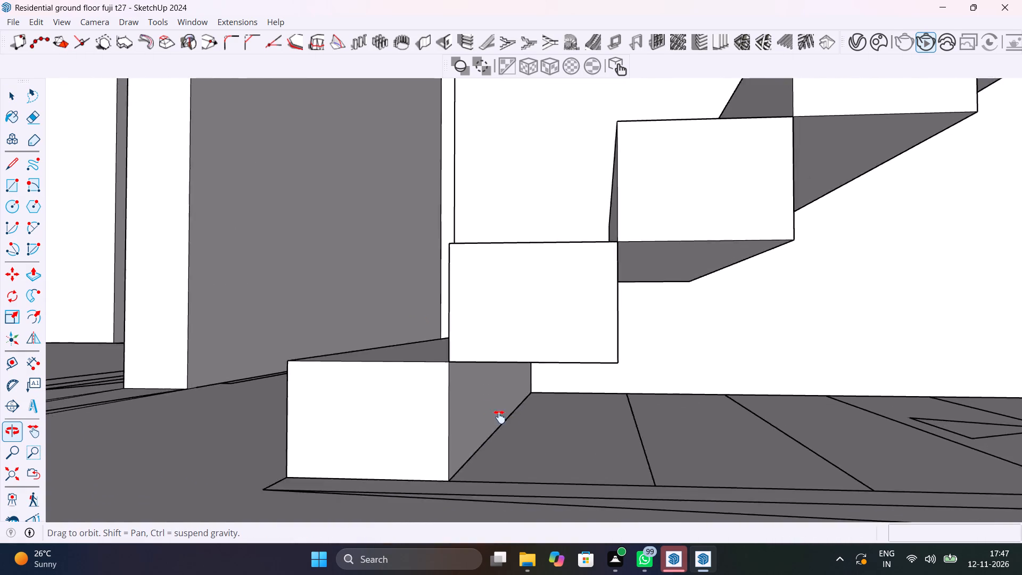
{"action": "middle_click_drag", "start_coordinate": [499, 417], "coordinate": [492, 427], "text": "shift"}
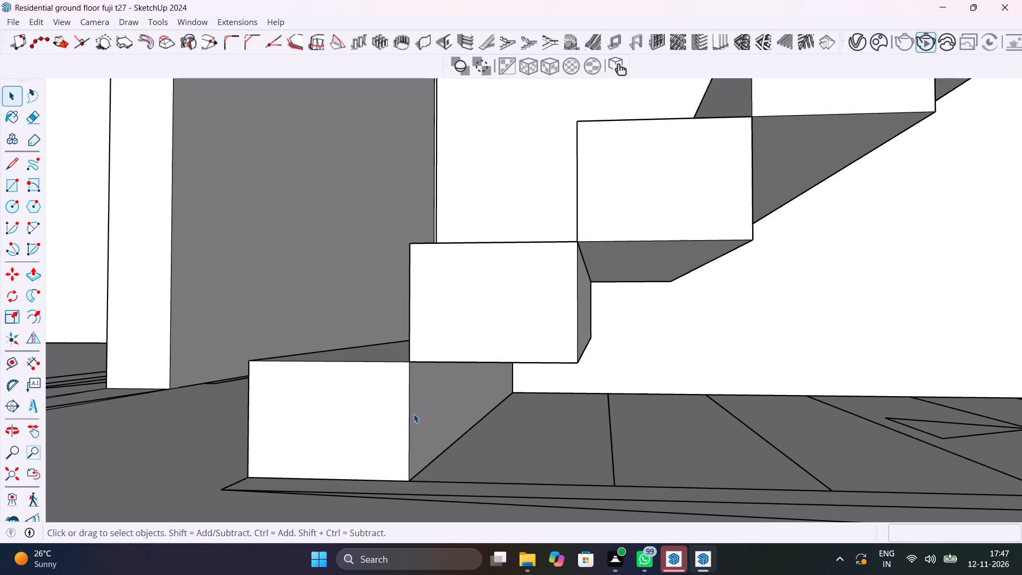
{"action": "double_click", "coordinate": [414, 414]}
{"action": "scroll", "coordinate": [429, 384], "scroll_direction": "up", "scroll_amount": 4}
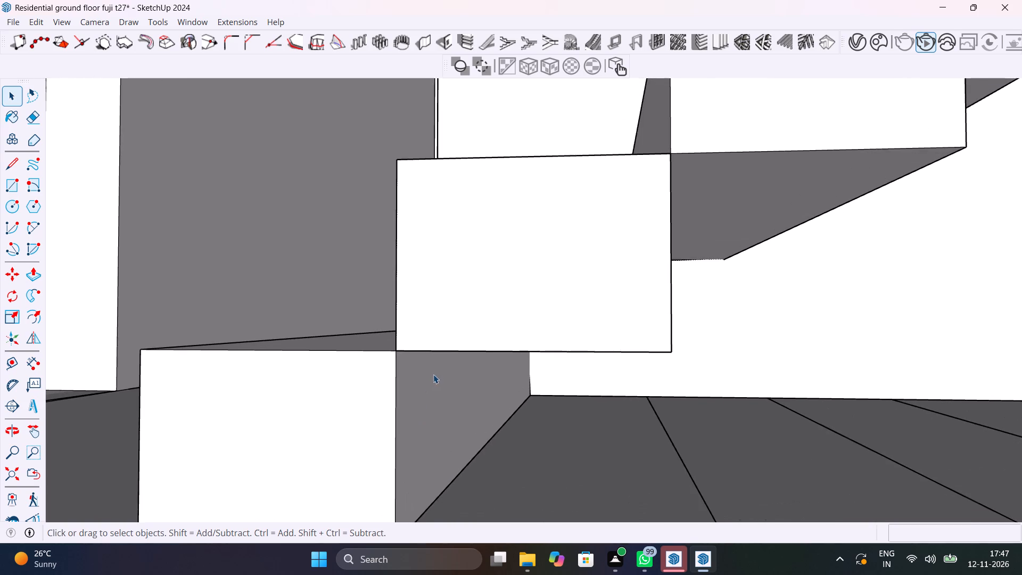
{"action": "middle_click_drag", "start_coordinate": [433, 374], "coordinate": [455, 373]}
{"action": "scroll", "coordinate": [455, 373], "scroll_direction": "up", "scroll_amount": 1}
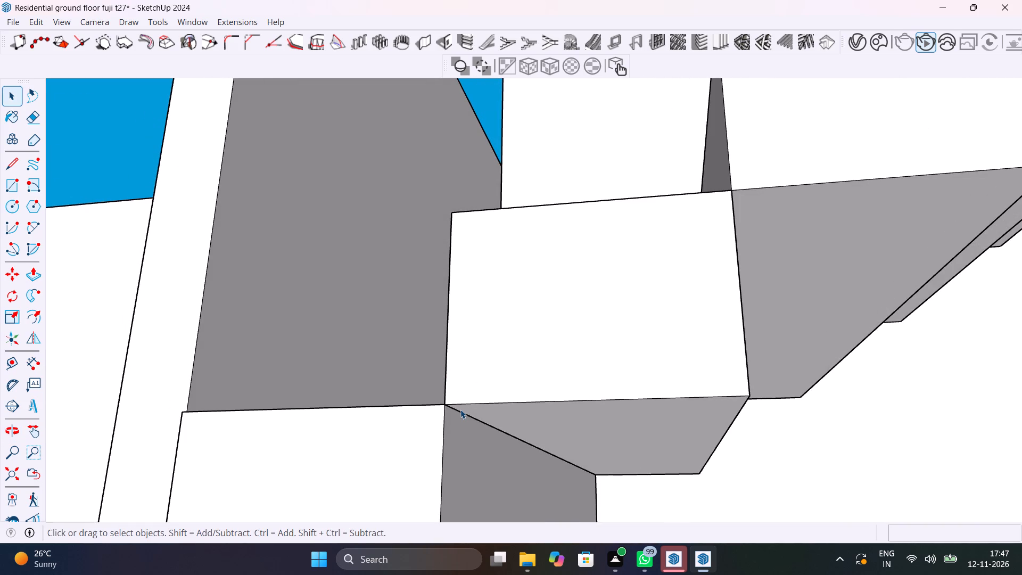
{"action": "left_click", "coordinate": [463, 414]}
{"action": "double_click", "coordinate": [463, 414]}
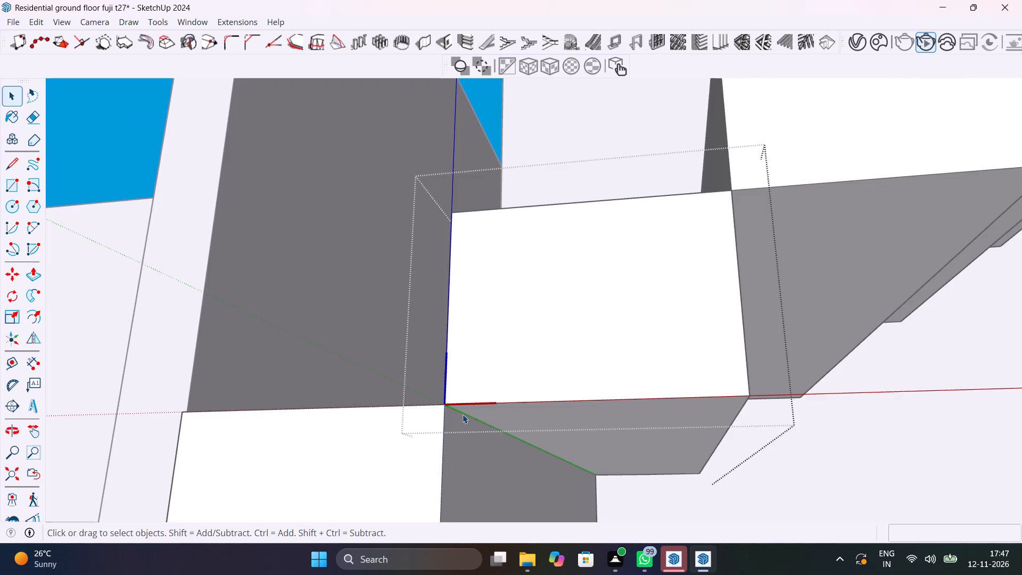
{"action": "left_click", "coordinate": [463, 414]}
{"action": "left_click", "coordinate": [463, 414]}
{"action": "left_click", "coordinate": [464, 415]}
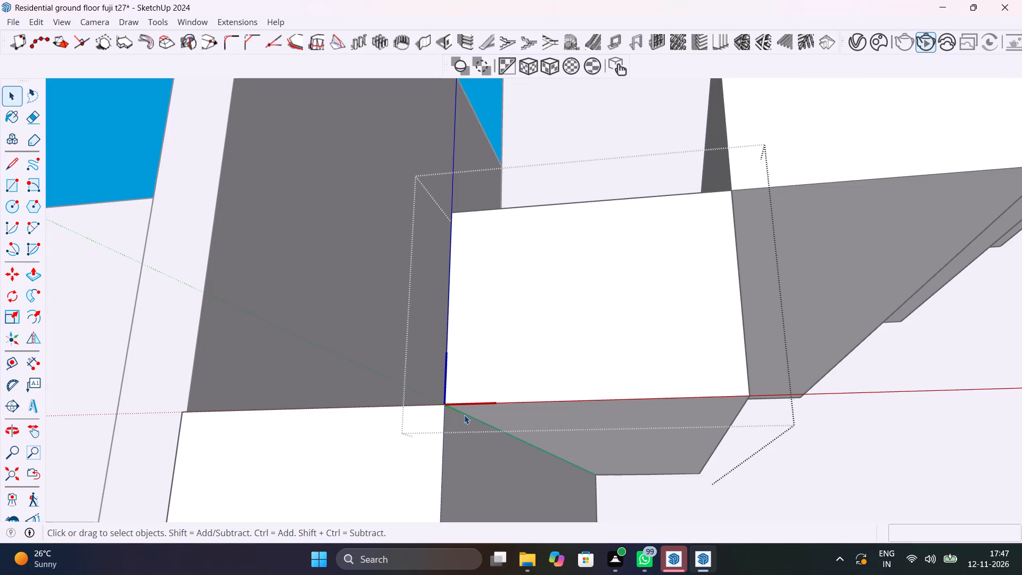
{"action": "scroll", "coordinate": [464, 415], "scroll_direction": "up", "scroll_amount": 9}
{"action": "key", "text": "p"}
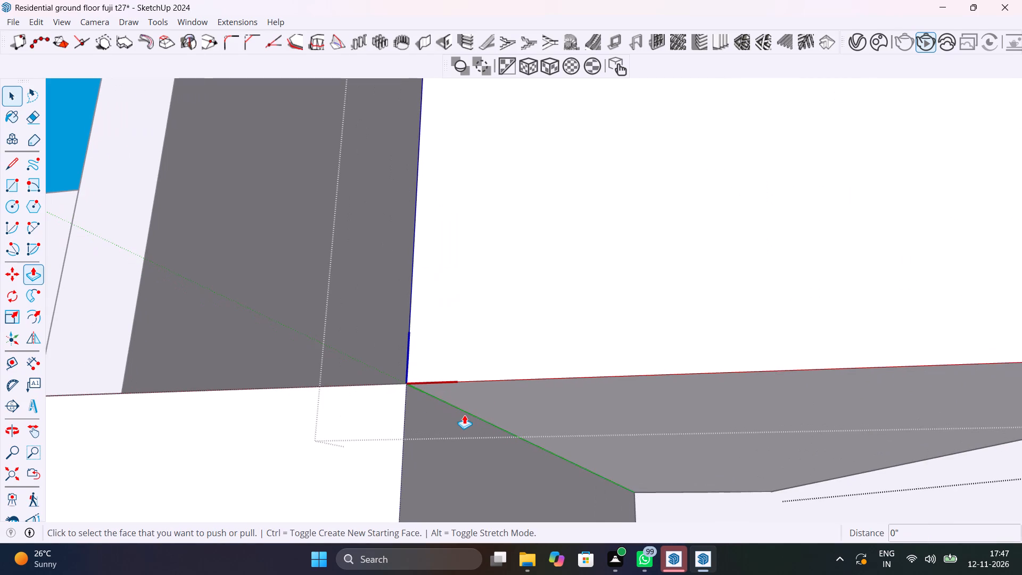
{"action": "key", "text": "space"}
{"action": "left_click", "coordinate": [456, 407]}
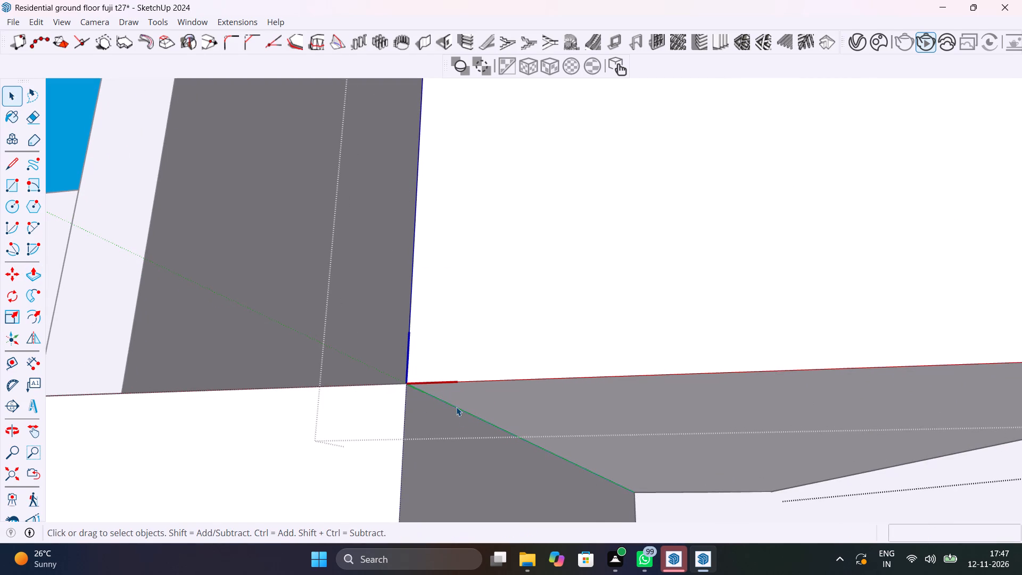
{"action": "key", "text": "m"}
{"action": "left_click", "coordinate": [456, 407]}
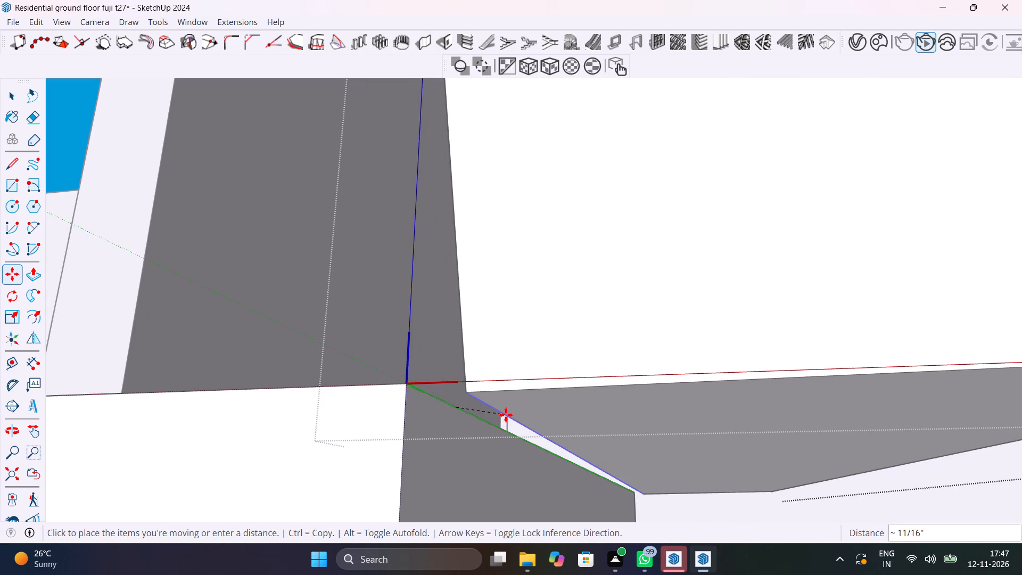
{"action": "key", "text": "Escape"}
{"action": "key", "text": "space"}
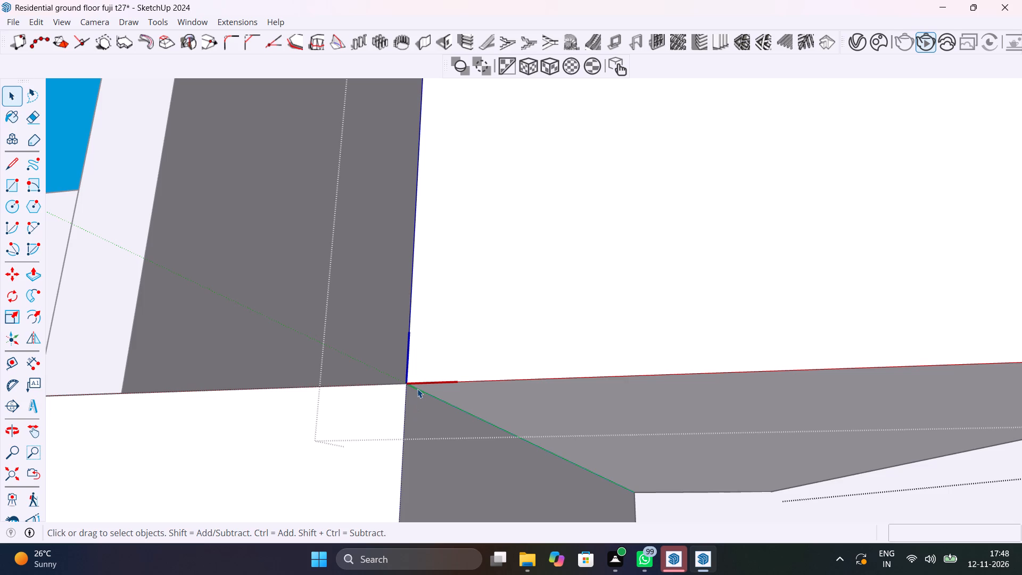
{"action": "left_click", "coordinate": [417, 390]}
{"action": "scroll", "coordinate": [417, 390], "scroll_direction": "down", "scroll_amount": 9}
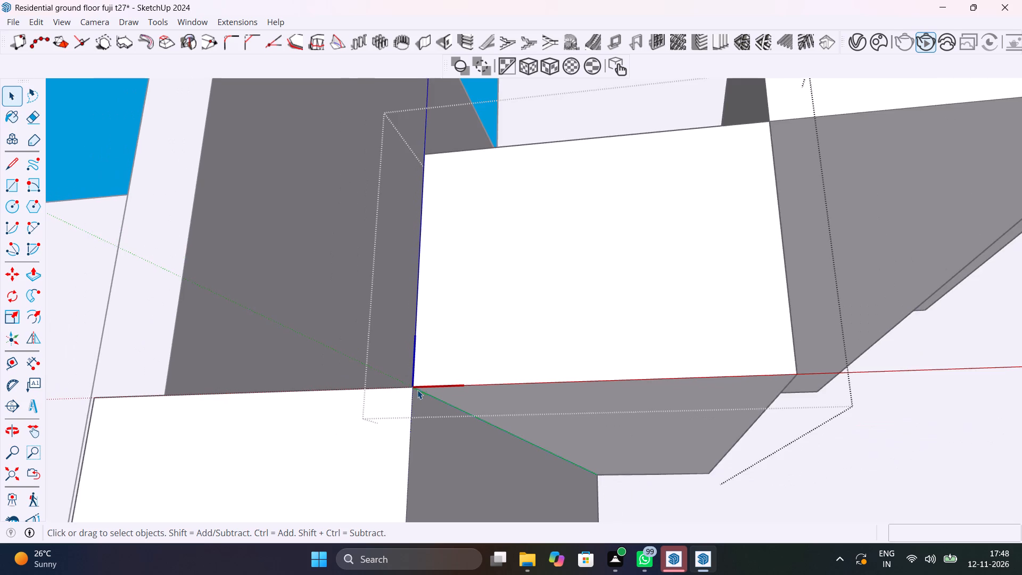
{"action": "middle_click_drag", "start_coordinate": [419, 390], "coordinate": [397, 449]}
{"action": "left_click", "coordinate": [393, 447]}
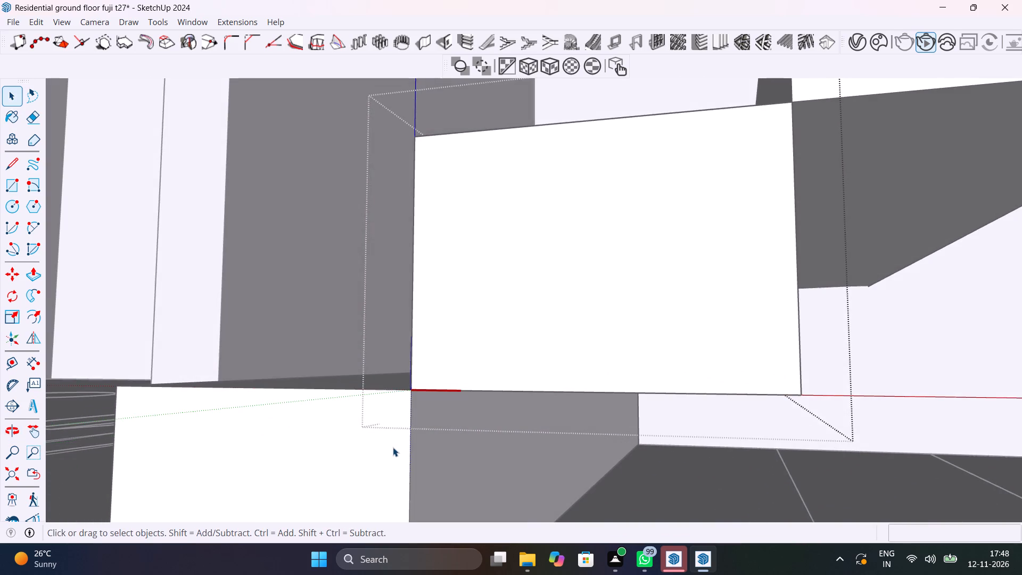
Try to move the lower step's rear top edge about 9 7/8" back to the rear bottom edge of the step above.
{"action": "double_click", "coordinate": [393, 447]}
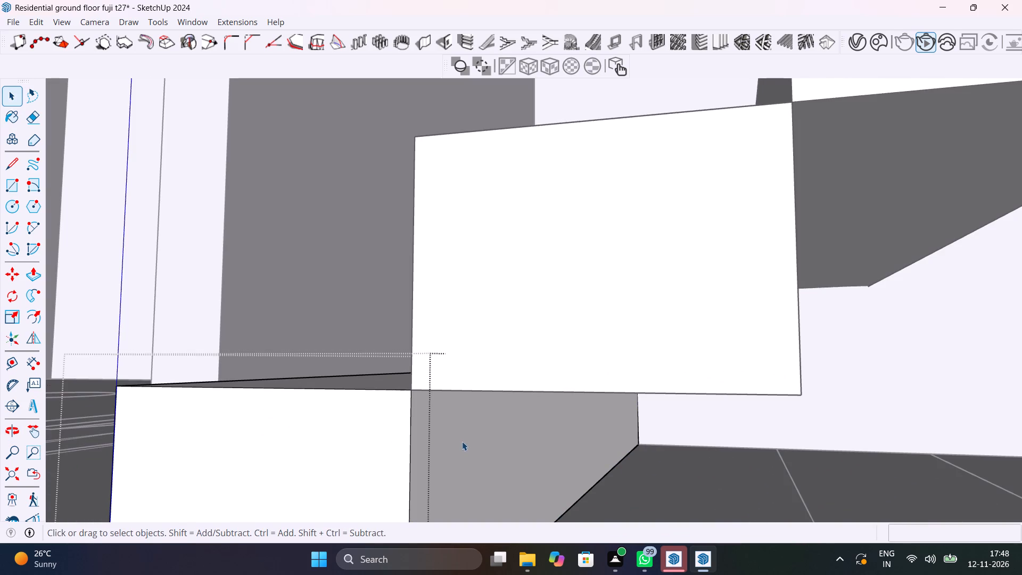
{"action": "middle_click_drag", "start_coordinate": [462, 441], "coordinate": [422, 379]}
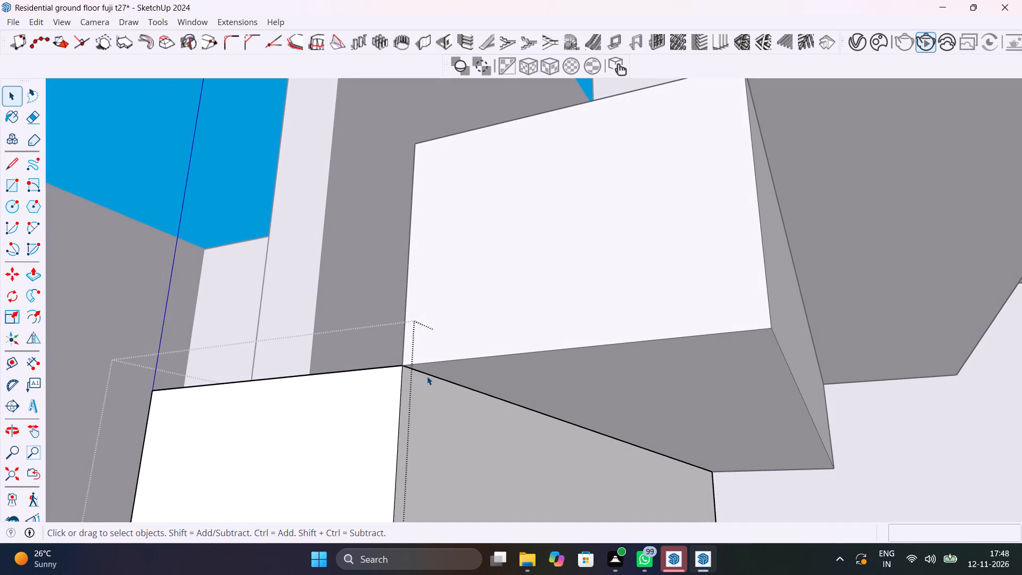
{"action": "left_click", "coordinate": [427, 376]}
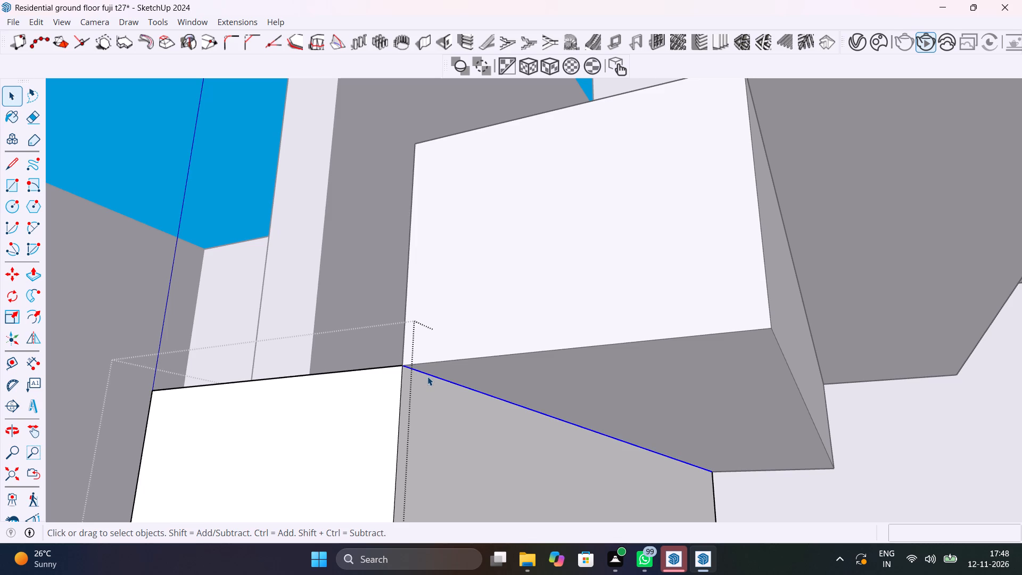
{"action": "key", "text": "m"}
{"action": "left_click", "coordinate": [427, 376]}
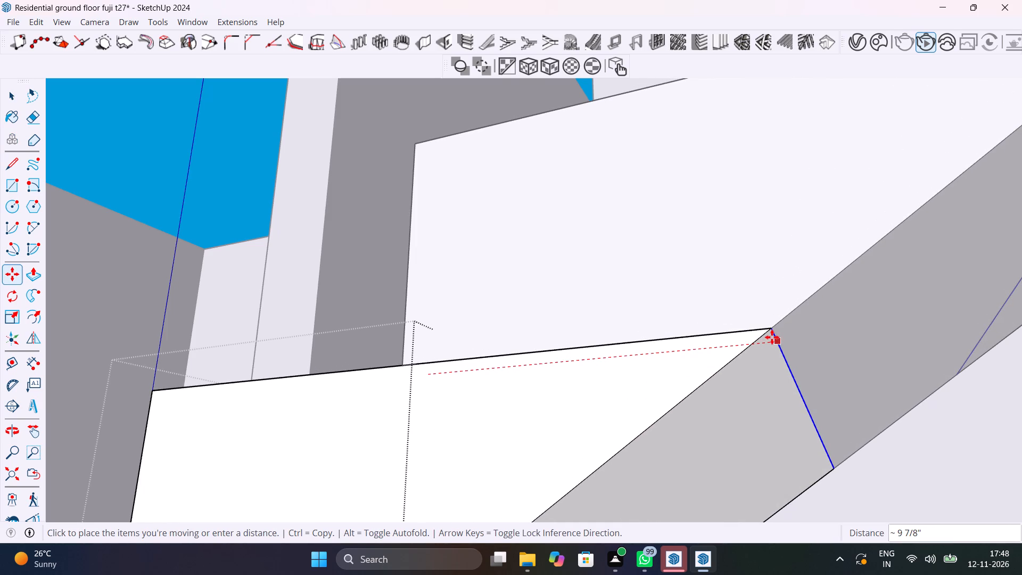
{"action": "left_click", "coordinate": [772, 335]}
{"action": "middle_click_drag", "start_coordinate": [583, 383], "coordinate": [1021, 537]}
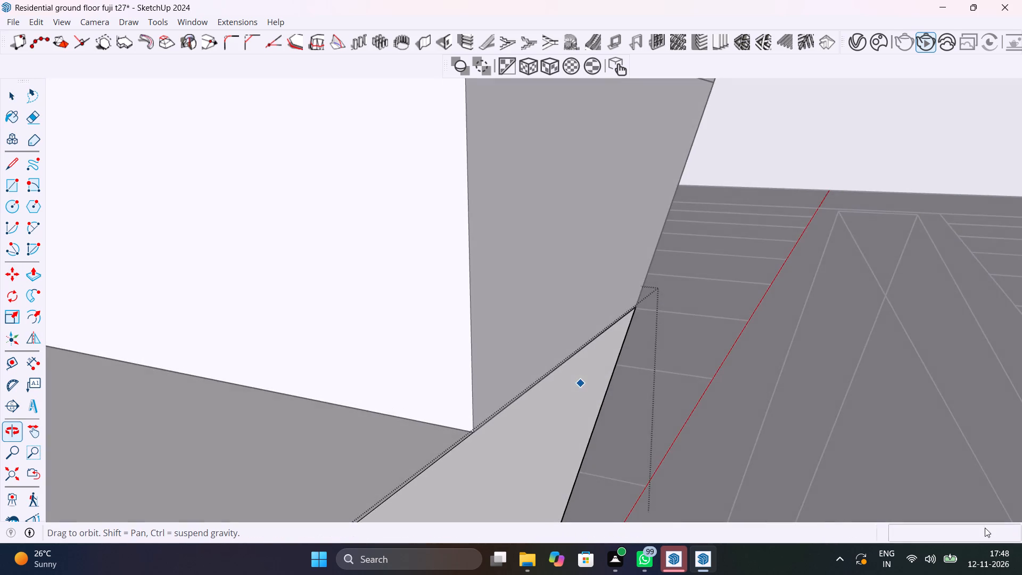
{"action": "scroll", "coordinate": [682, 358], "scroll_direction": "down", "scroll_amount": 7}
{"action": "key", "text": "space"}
Examine the reshaped steps of both staircase flights from front, side and raised angles, including the upper flight's lowest step.
{"action": "middle_click_drag", "start_coordinate": [640, 340], "coordinate": [581, 574], "text": "shift"}
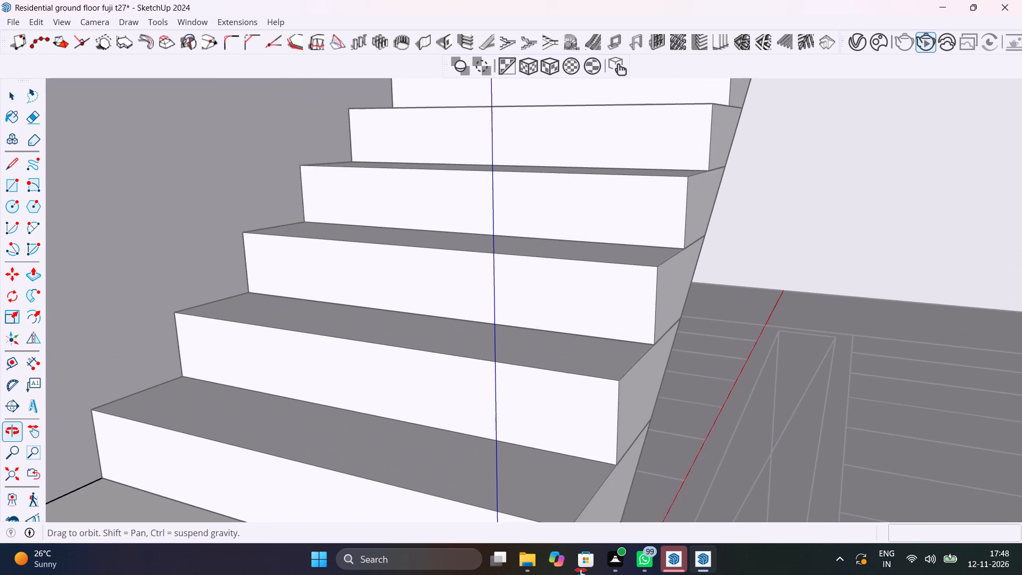
{"action": "middle_click_drag", "start_coordinate": [581, 574], "coordinate": [581, 574], "text": "shift"}
{"action": "scroll", "coordinate": [638, 340], "scroll_direction": "down", "scroll_amount": 12}
{"action": "middle_click_drag", "start_coordinate": [642, 331], "coordinate": [599, 515]}
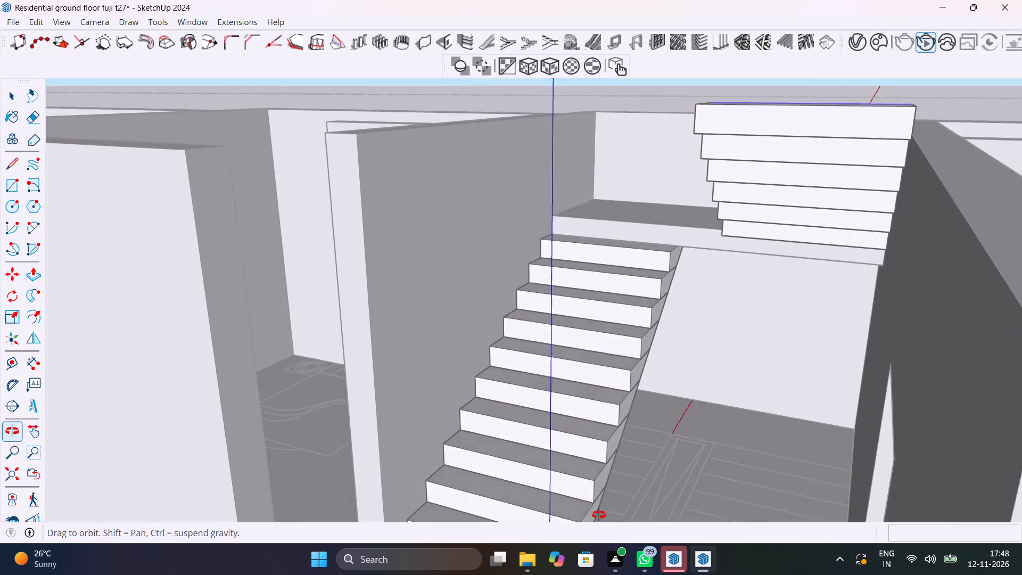
{"action": "middle_click_drag", "start_coordinate": [599, 515], "coordinate": [769, 555]}
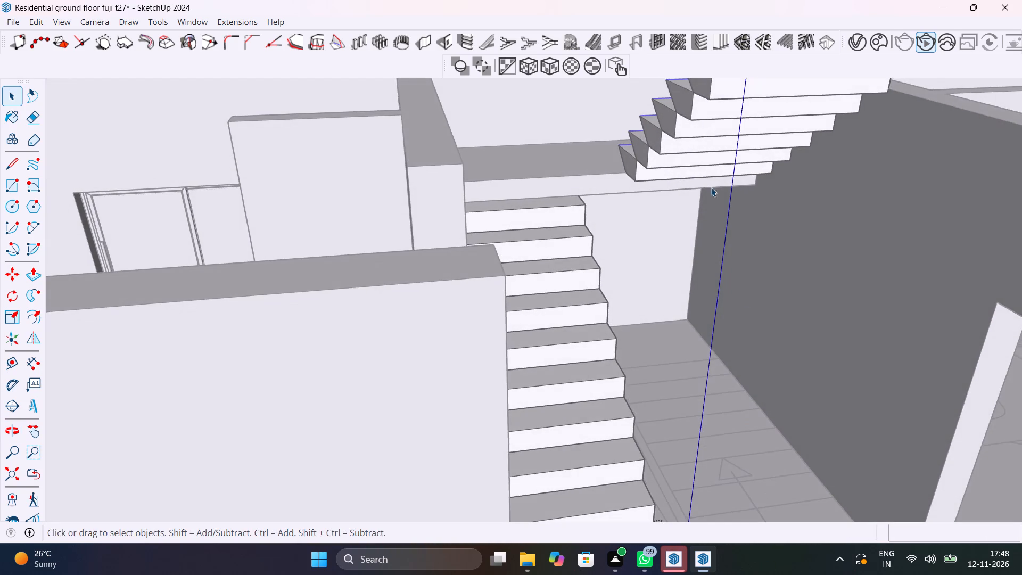
{"action": "scroll", "coordinate": [639, 136], "scroll_direction": "up", "scroll_amount": 5}
{"action": "middle_click_drag", "start_coordinate": [570, 177], "coordinate": [1021, 369], "text": "shift"}
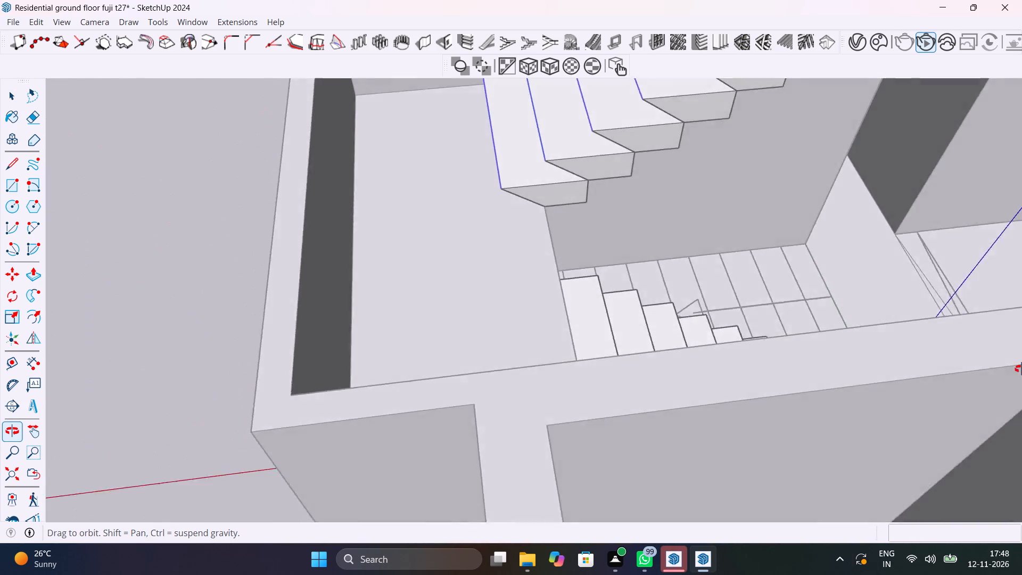
{"action": "middle_click_drag", "start_coordinate": [1021, 369], "coordinate": [702, 379], "text": "shift"}
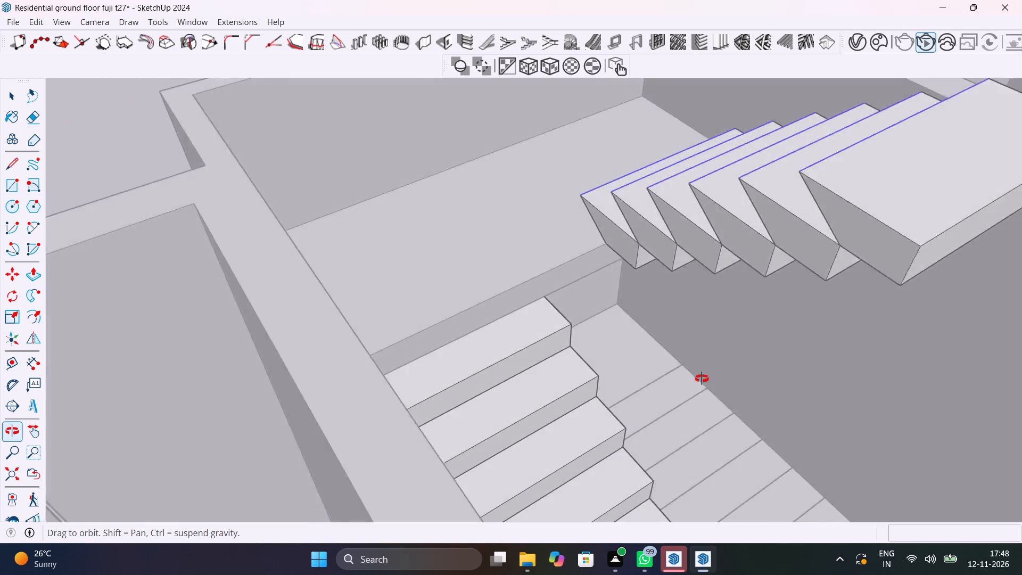
{"action": "middle_click_drag", "start_coordinate": [702, 379], "coordinate": [702, 395], "text": "shift"}
{"action": "scroll", "coordinate": [554, 236], "scroll_direction": "down", "scroll_amount": 6}
{"action": "left_click", "coordinate": [268, 128]}
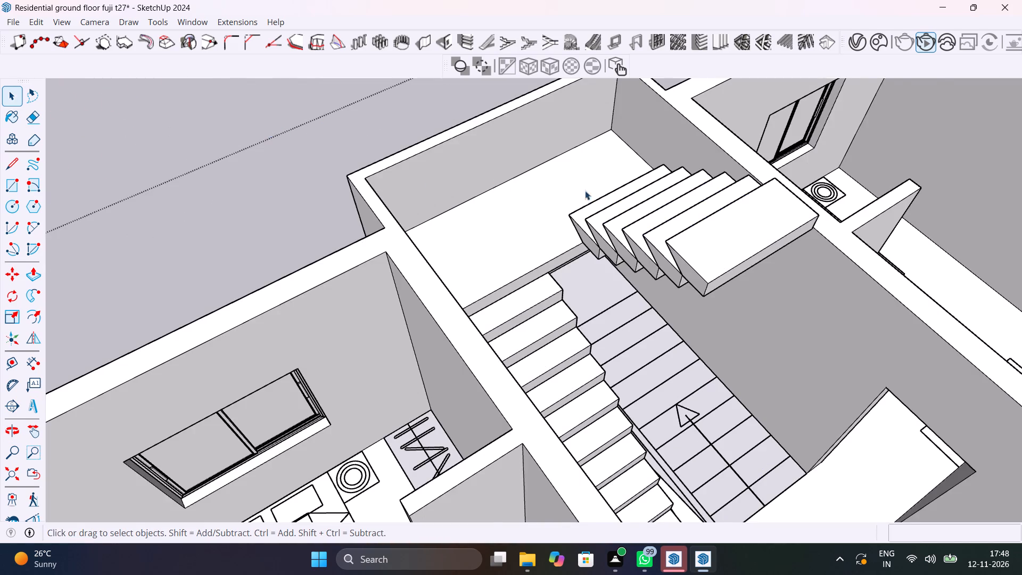
{"action": "scroll", "coordinate": [595, 192], "scroll_direction": "up", "scroll_amount": 5}
{"action": "scroll", "coordinate": [602, 261], "scroll_direction": "up", "scroll_amount": 2}
{"action": "middle_click_drag", "start_coordinate": [602, 260], "coordinate": [1018, 107]}
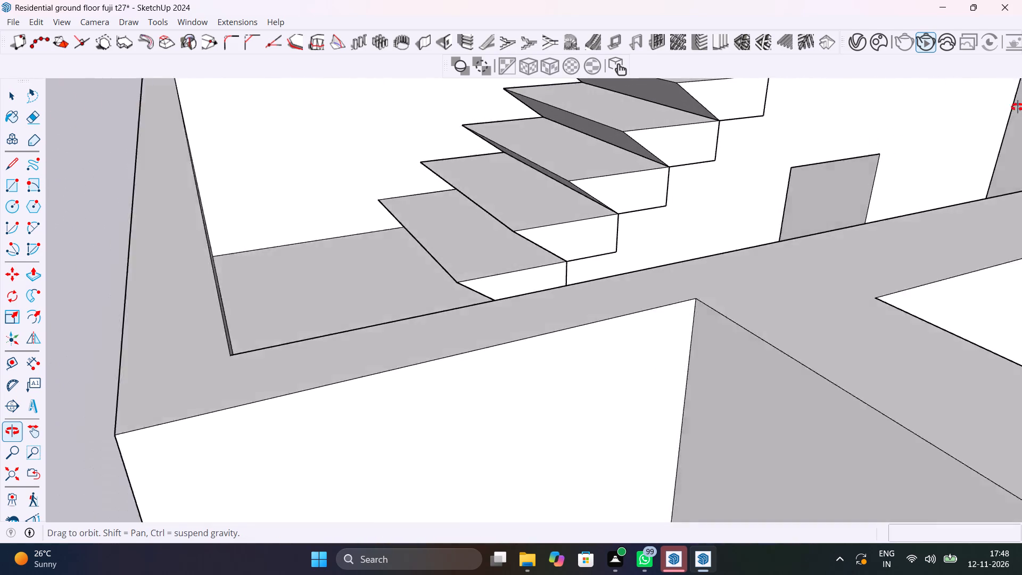
{"action": "middle_click_drag", "start_coordinate": [1018, 107], "coordinate": [826, 200]}
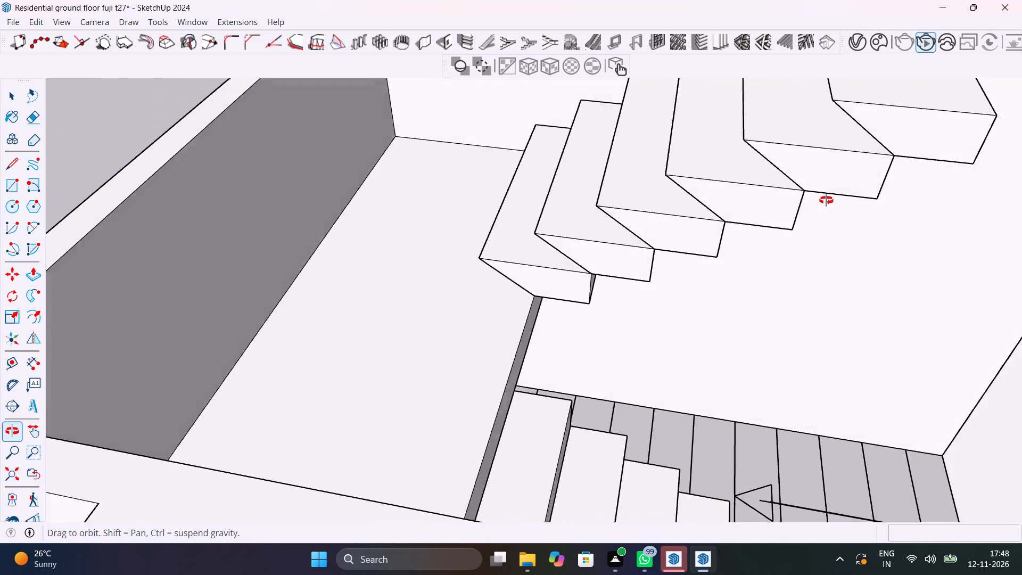
{"action": "middle_click_drag", "start_coordinate": [826, 200], "coordinate": [794, 175]}
{"action": "left_click", "coordinate": [584, 281]}
{"action": "scroll", "coordinate": [584, 281], "scroll_direction": "down", "scroll_amount": 6}
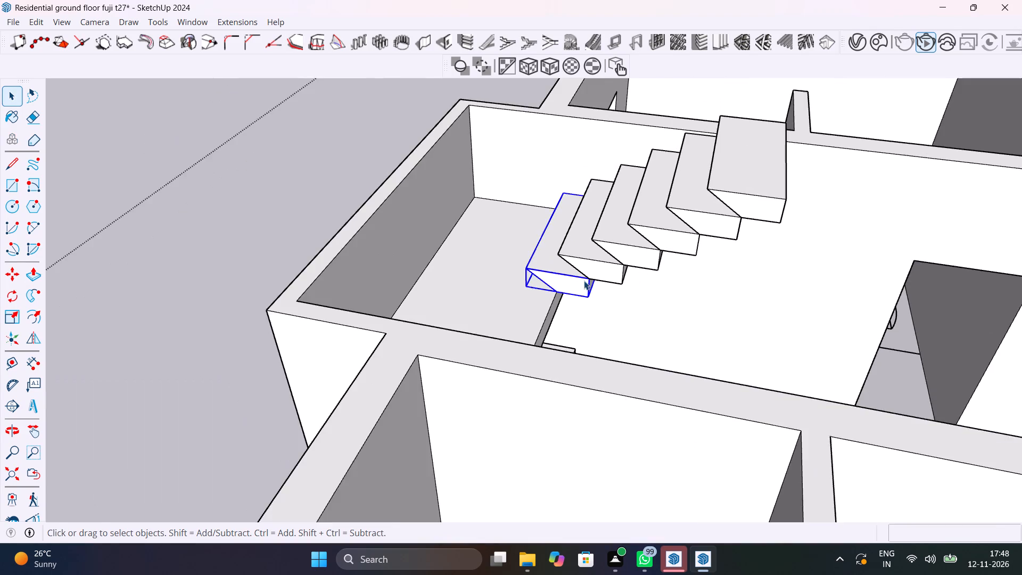
{"action": "scroll", "coordinate": [584, 281], "scroll_direction": "down", "scroll_amount": 5}
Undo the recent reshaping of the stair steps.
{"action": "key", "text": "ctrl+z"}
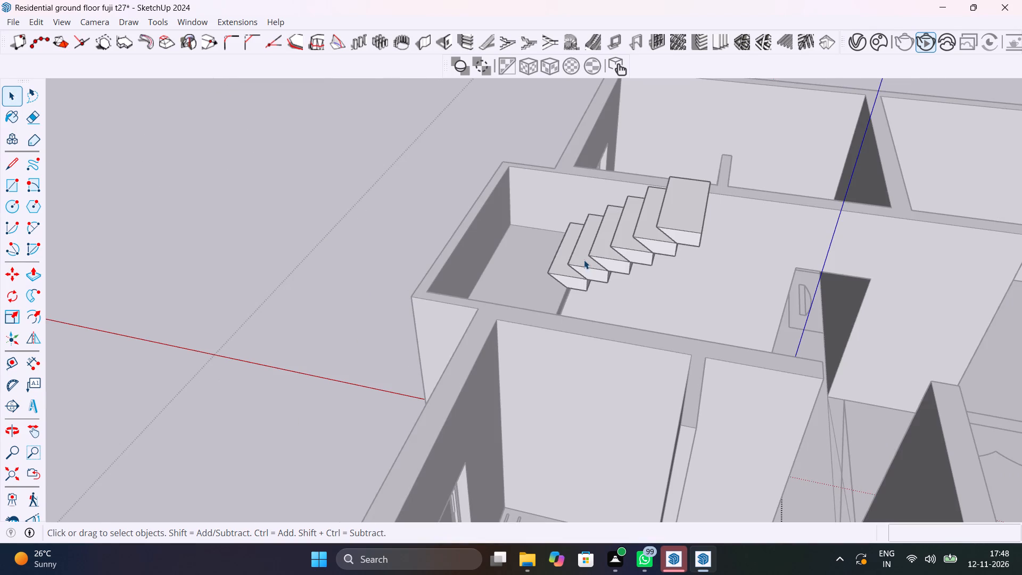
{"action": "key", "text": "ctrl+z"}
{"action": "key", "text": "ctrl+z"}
Examine the staircase and the surrounding rooms from raised angles, ending close up on the lower flight.
{"action": "scroll", "coordinate": [582, 260], "scroll_direction": "down", "scroll_amount": 7}
{"action": "middle_click_drag", "start_coordinate": [597, 282], "coordinate": [388, 310]}
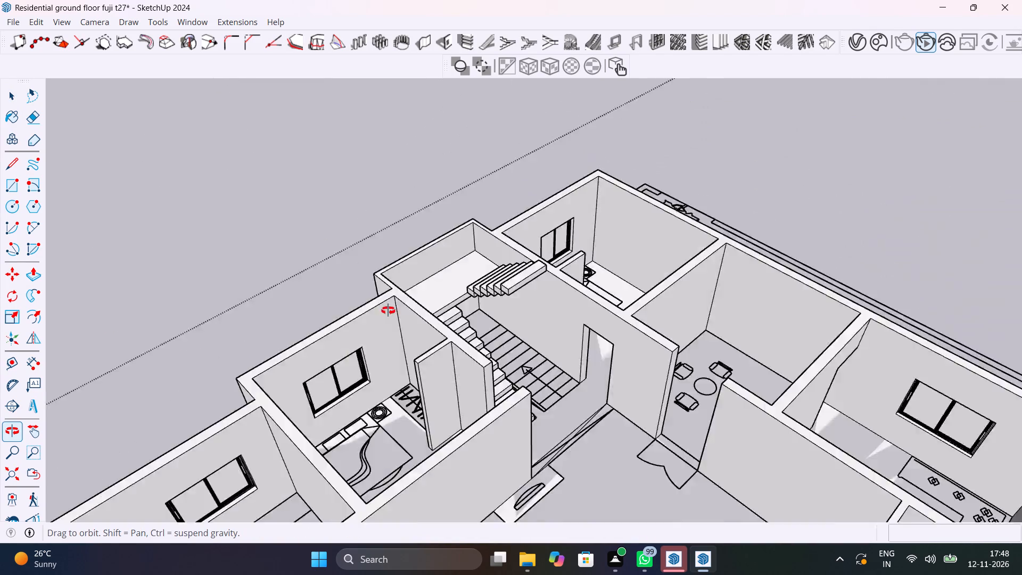
{"action": "middle_click_drag", "start_coordinate": [388, 310], "coordinate": [178, 312]}
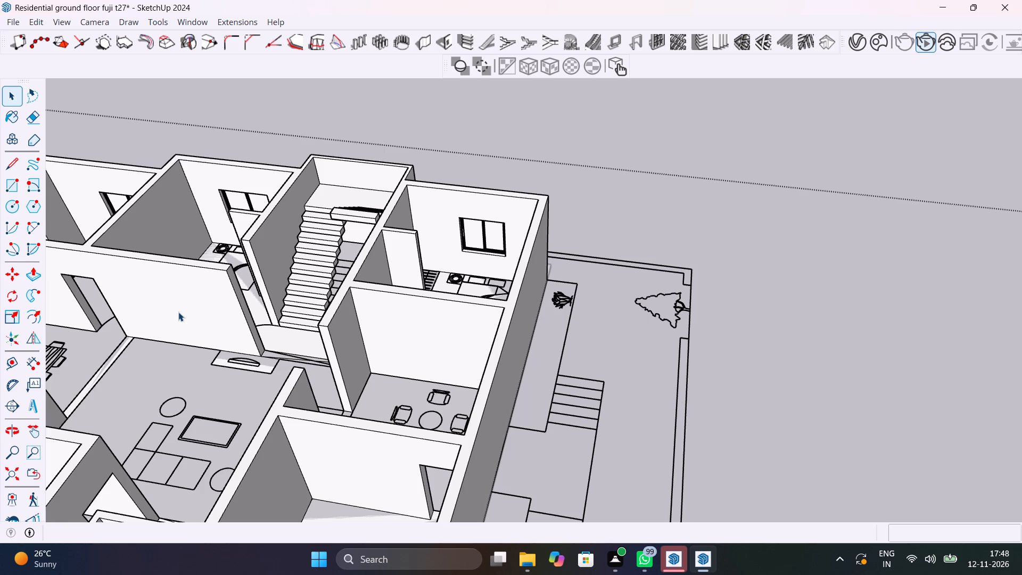
{"action": "scroll", "coordinate": [342, 317], "scroll_direction": "up", "scroll_amount": 2}
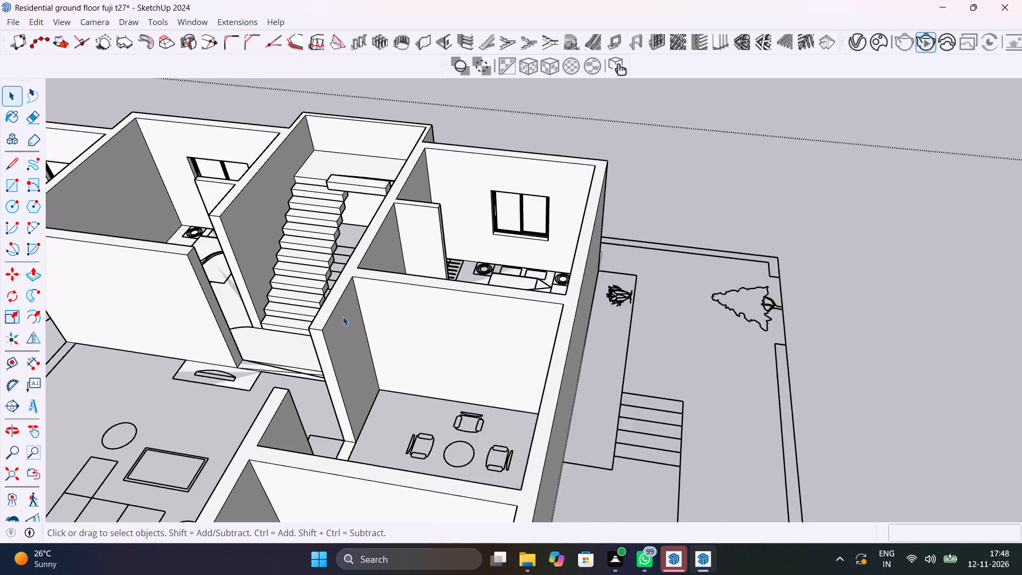
{"action": "scroll", "coordinate": [343, 316], "scroll_direction": "up", "scroll_amount": 13}
{"action": "middle_click_drag", "start_coordinate": [307, 303], "coordinate": [565, 415]}
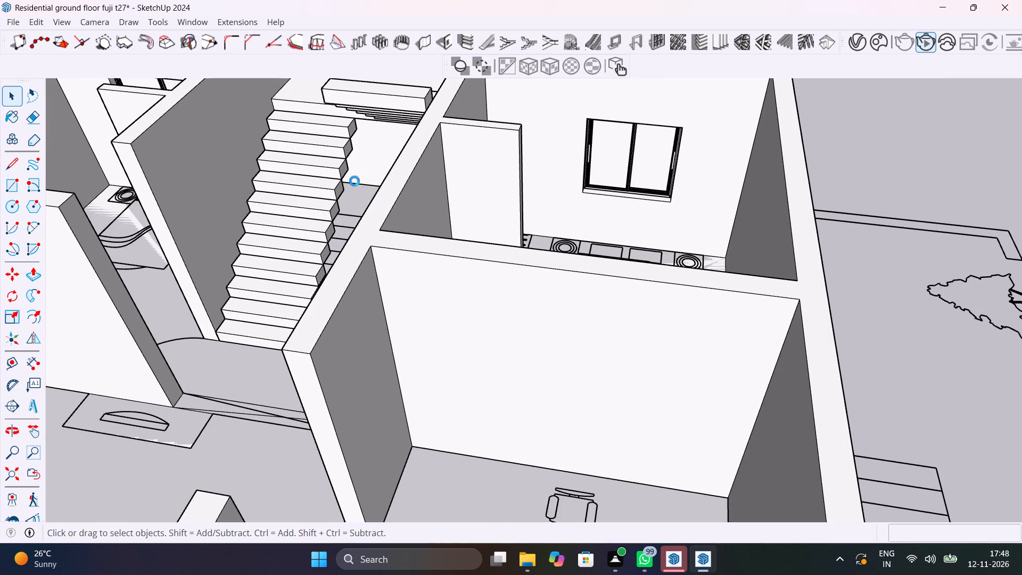
{"action": "scroll", "coordinate": [359, 149], "scroll_direction": "down", "scroll_amount": 5}
{"action": "scroll", "coordinate": [327, 207], "scroll_direction": "down", "scroll_amount": 7}
Save the ground floor model.
{"action": "key", "text": "ctrl+s"}
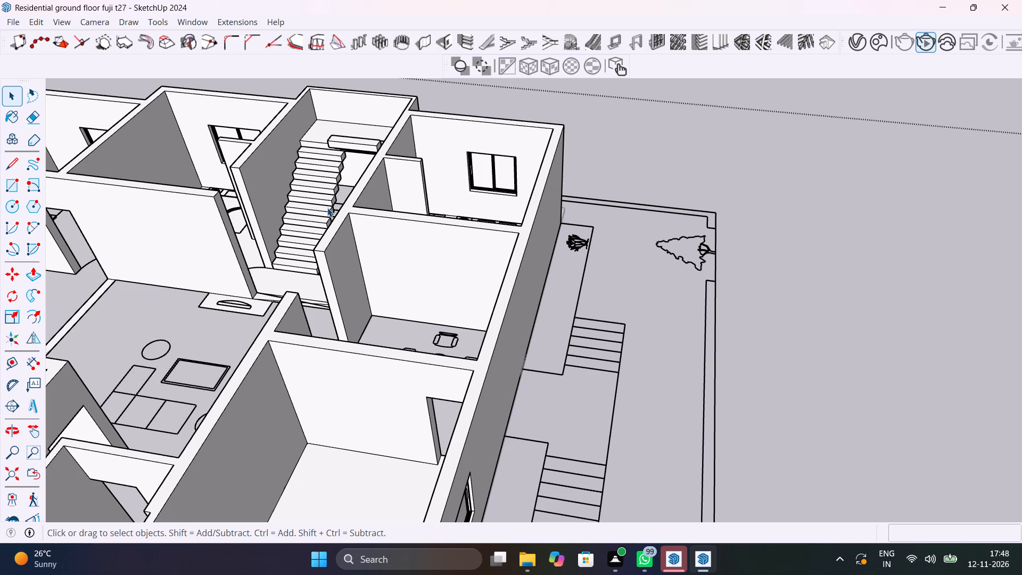
Examine the upper staircase flight and its adjoining walls from above and from outside the house.
{"action": "middle_click_drag", "start_coordinate": [352, 157], "coordinate": [842, 199]}
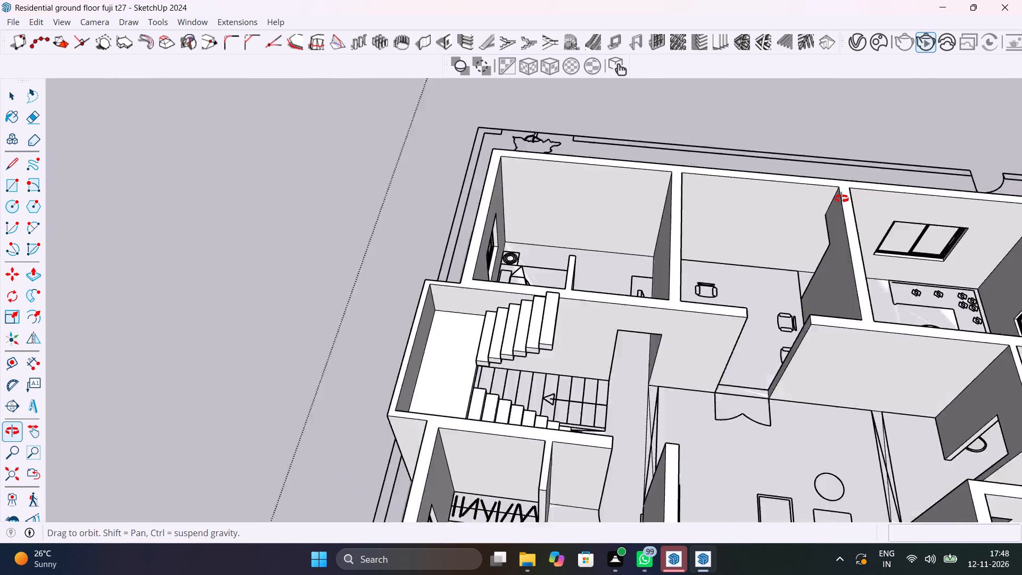
{"action": "middle_click_drag", "start_coordinate": [842, 199], "coordinate": [871, 186]}
{"action": "scroll", "coordinate": [556, 279], "scroll_direction": "up", "scroll_amount": 11}
{"action": "middle_click_drag", "start_coordinate": [579, 262], "coordinate": [855, 220]}
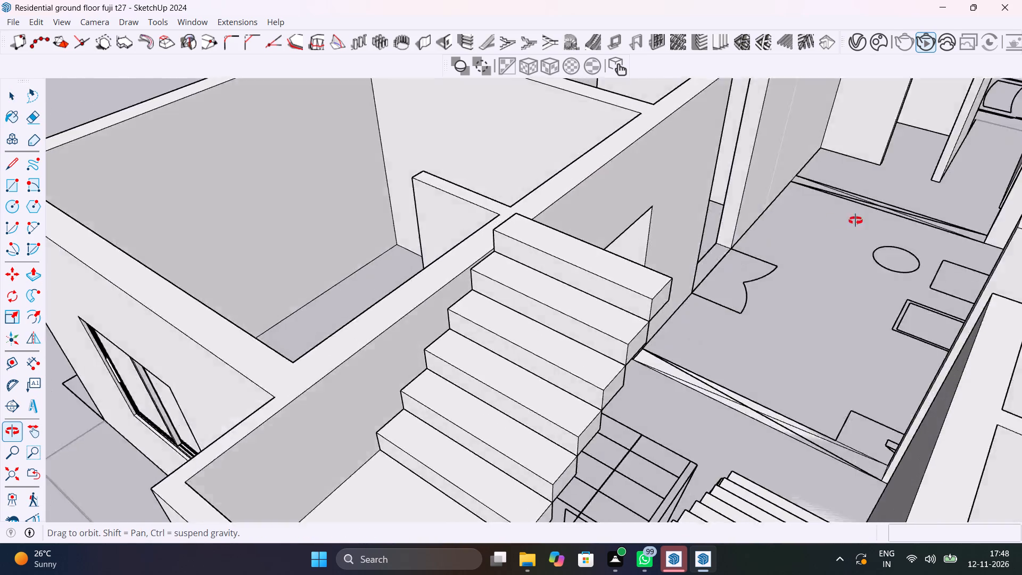
{"action": "middle_click_drag", "start_coordinate": [855, 220], "coordinate": [700, 179]}
{"action": "scroll", "coordinate": [650, 190], "scroll_direction": "down", "scroll_amount": 8}
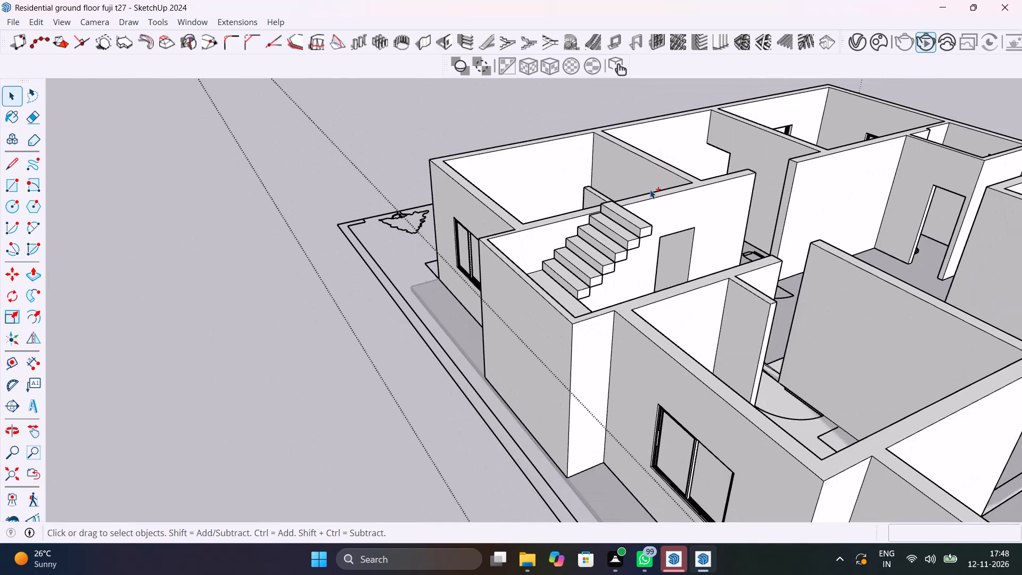
Save the ground floor model again.
{"action": "key", "text": "ctrl+s"}
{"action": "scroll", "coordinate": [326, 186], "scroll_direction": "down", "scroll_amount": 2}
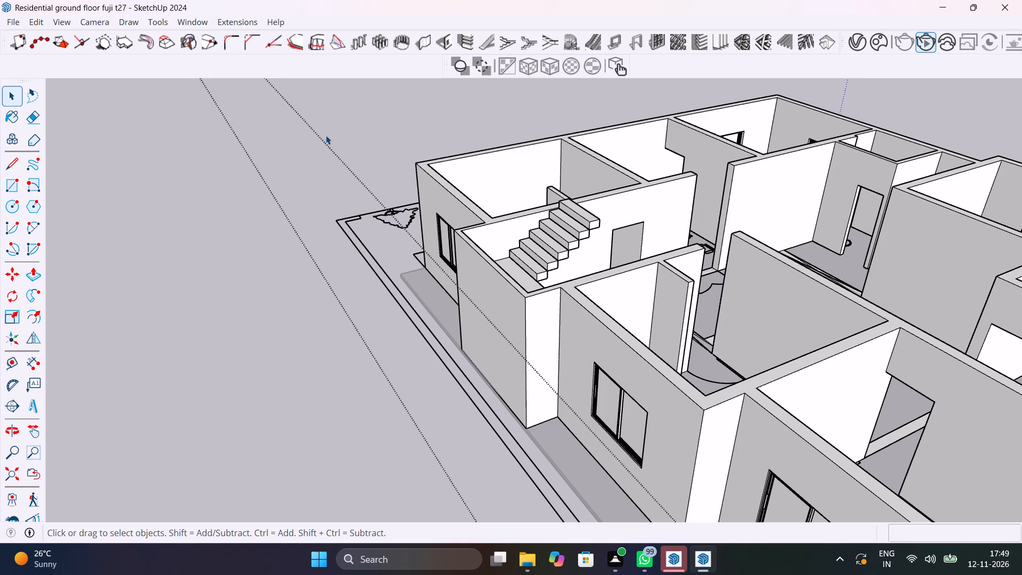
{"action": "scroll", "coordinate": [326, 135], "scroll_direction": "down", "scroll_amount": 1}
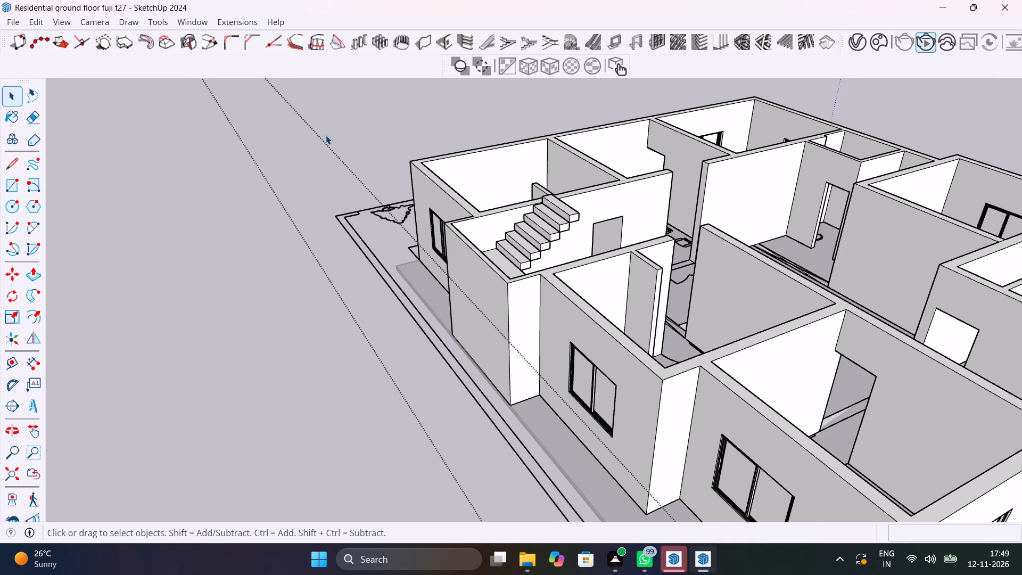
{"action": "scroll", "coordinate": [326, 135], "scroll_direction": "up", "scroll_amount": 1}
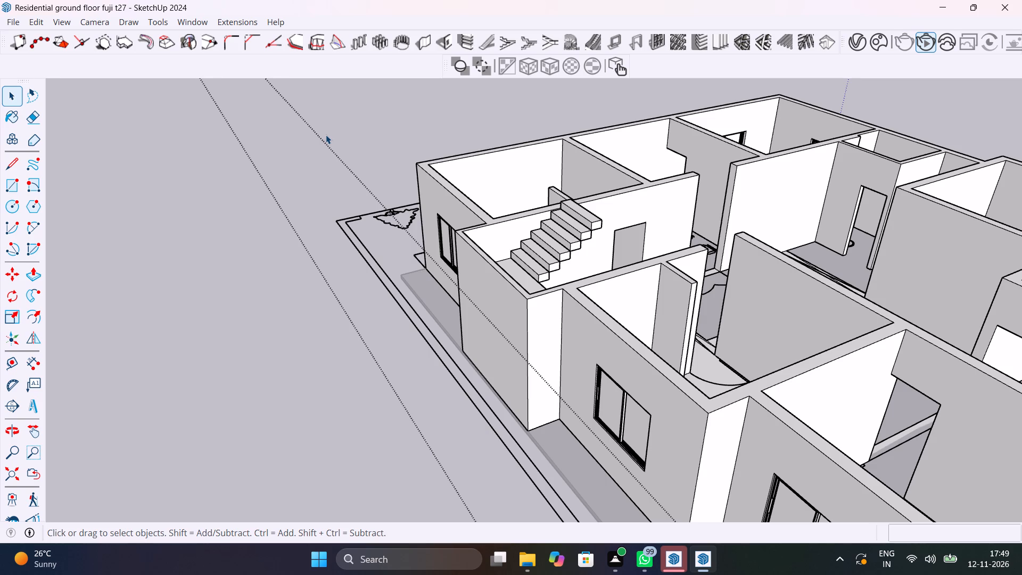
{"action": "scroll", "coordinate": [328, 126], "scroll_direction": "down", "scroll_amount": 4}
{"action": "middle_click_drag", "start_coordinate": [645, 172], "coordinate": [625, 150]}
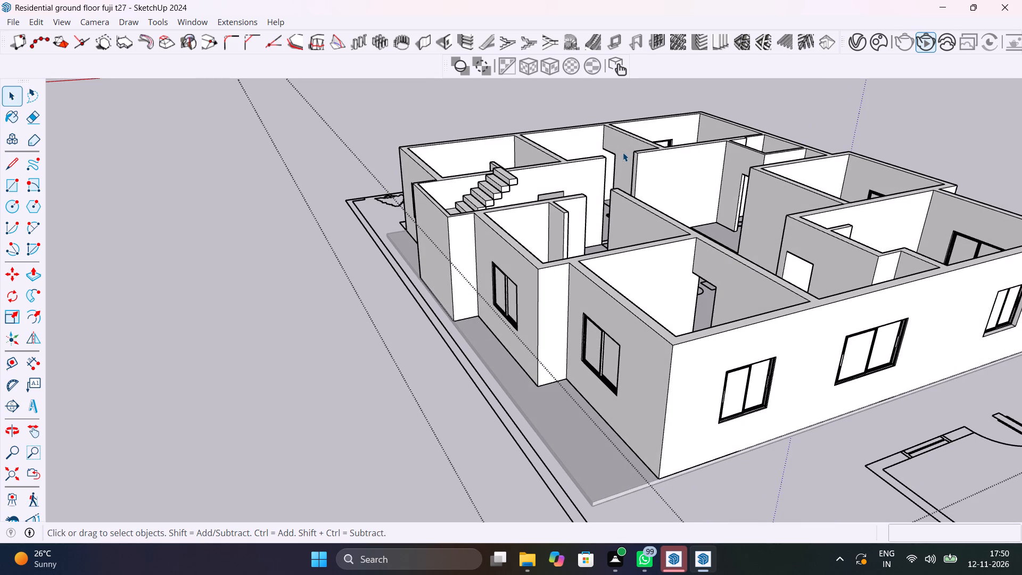
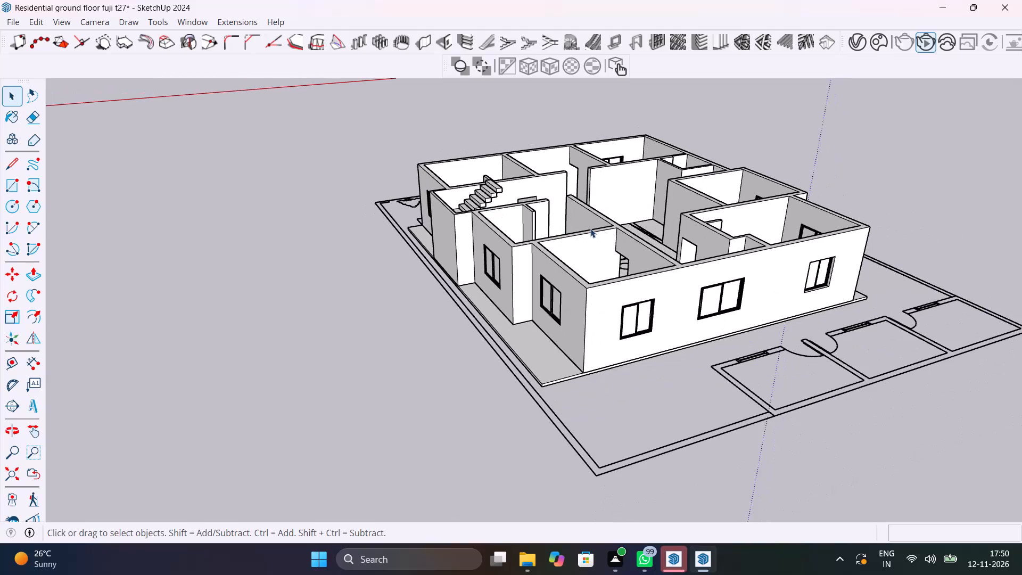
Examine the ground floor's rooms, outer walls and projecting floor slab from several raised angles.
{"action": "middle_click_drag", "start_coordinate": [590, 228], "coordinate": [540, 282]}
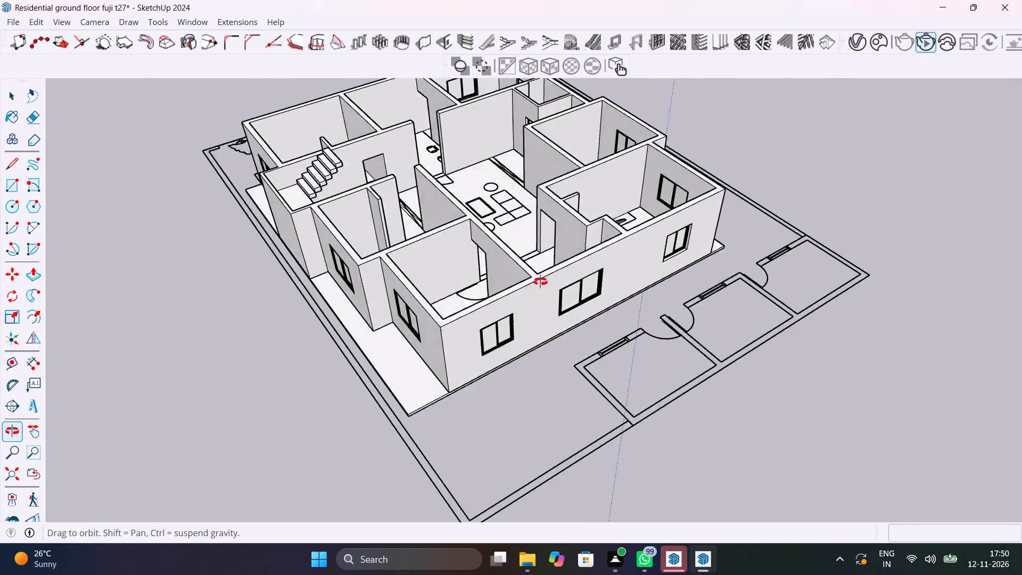
{"action": "middle_click_drag", "start_coordinate": [540, 282], "coordinate": [557, 277]}
{"action": "double_click", "coordinate": [489, 274]}
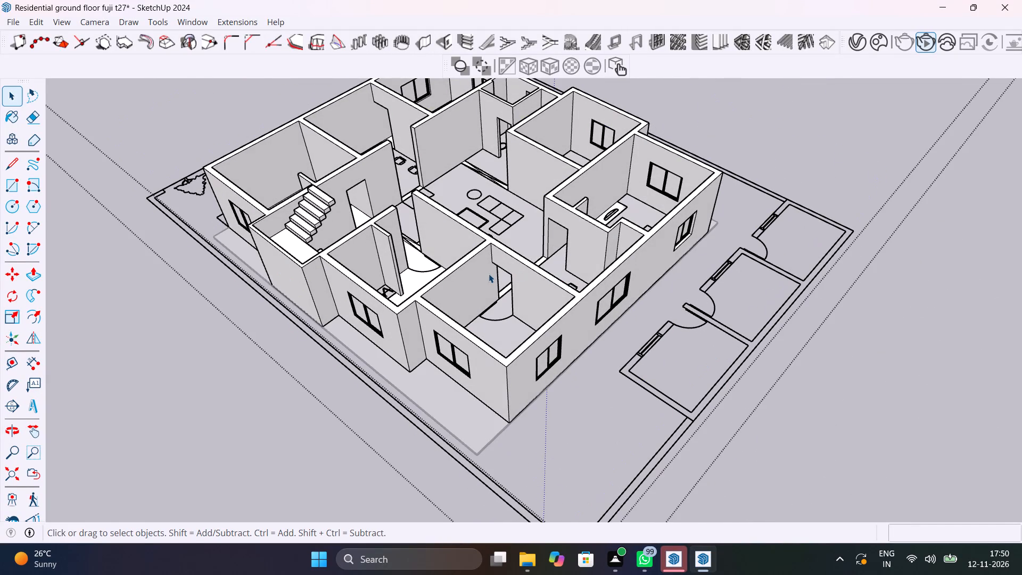
{"action": "scroll", "coordinate": [489, 274], "scroll_direction": "down", "scroll_amount": 4}
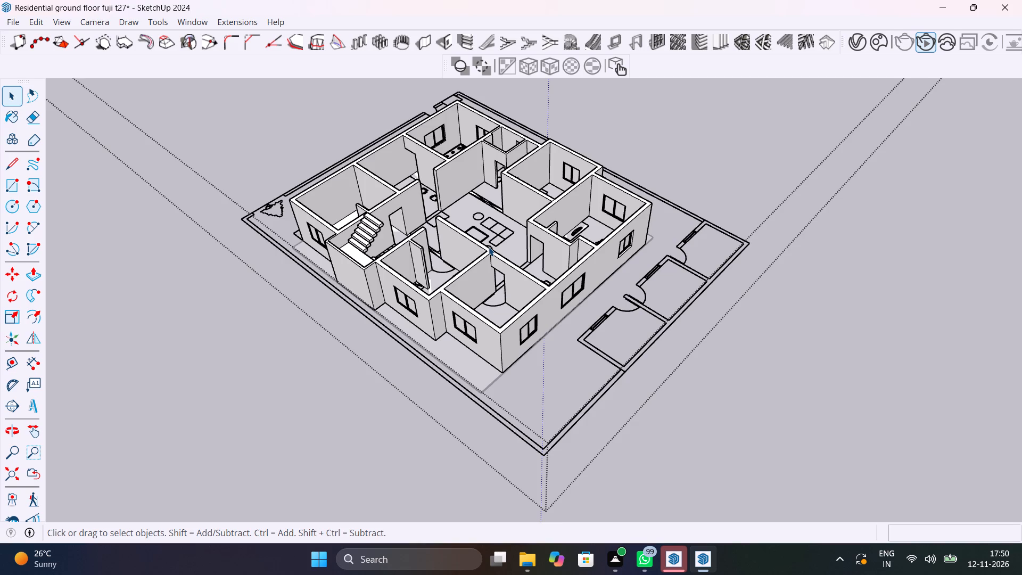
{"action": "middle_click_drag", "start_coordinate": [483, 244], "coordinate": [392, 207]}
{"action": "left_click", "coordinate": [315, 288]}
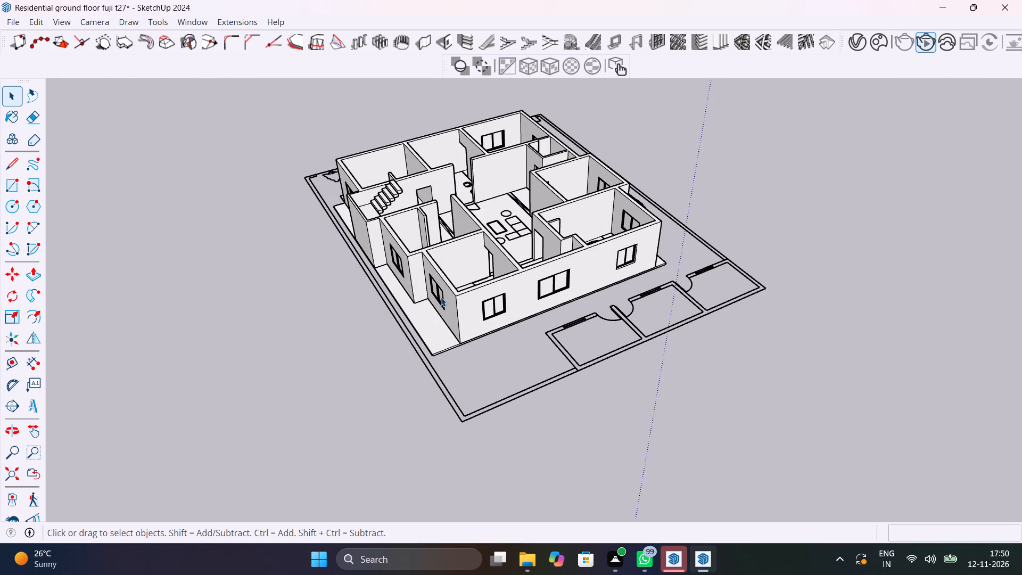
{"action": "scroll", "coordinate": [428, 318], "scroll_direction": "up", "scroll_amount": 5}
{"action": "middle_click_drag", "start_coordinate": [428, 319], "coordinate": [427, 318]}
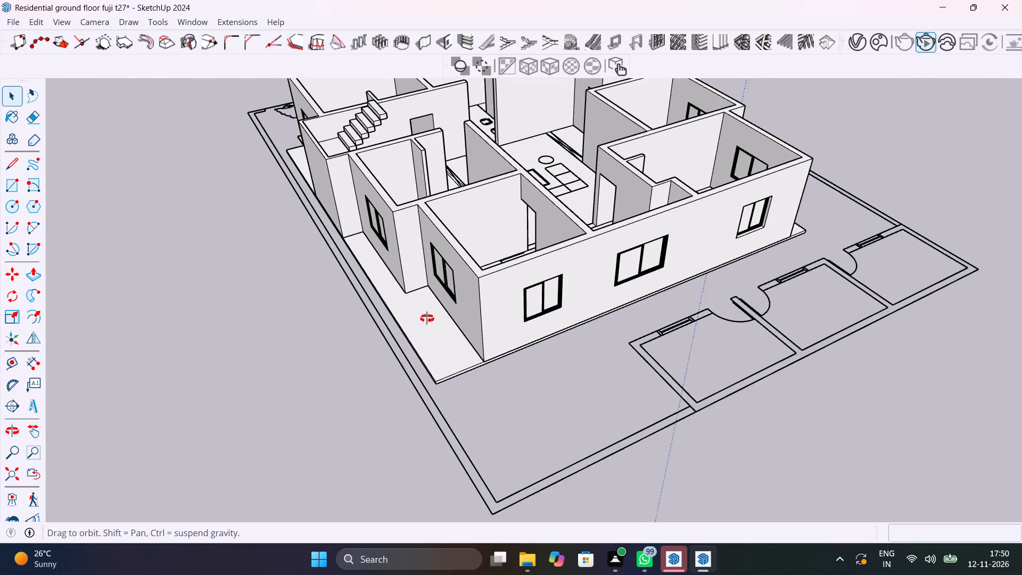
{"action": "middle_click_drag", "start_coordinate": [427, 318], "coordinate": [471, 303]}
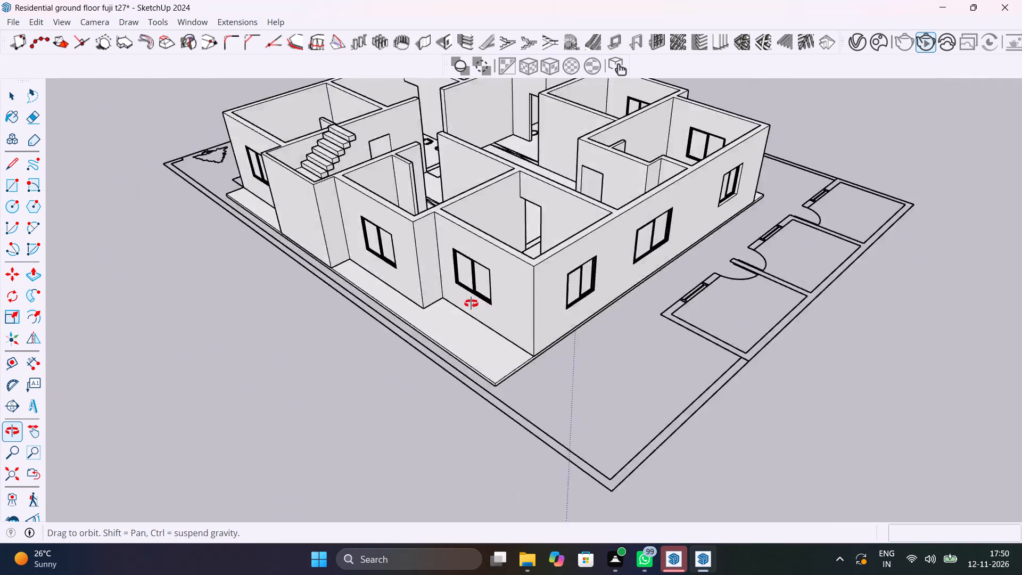
{"action": "middle_click_drag", "start_coordinate": [471, 303], "coordinate": [392, 273]}
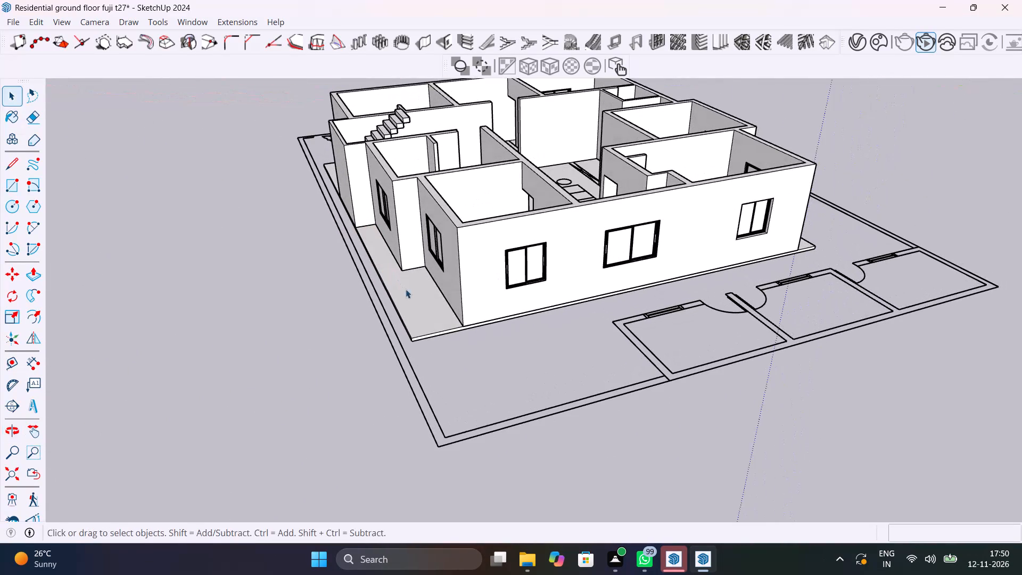
Copy the ground floor slab straight up to the top of the walls to form the roof slab.
{"action": "left_click", "coordinate": [415, 300]}
{"action": "scroll", "coordinate": [415, 299], "scroll_direction": "up", "scroll_amount": 5}
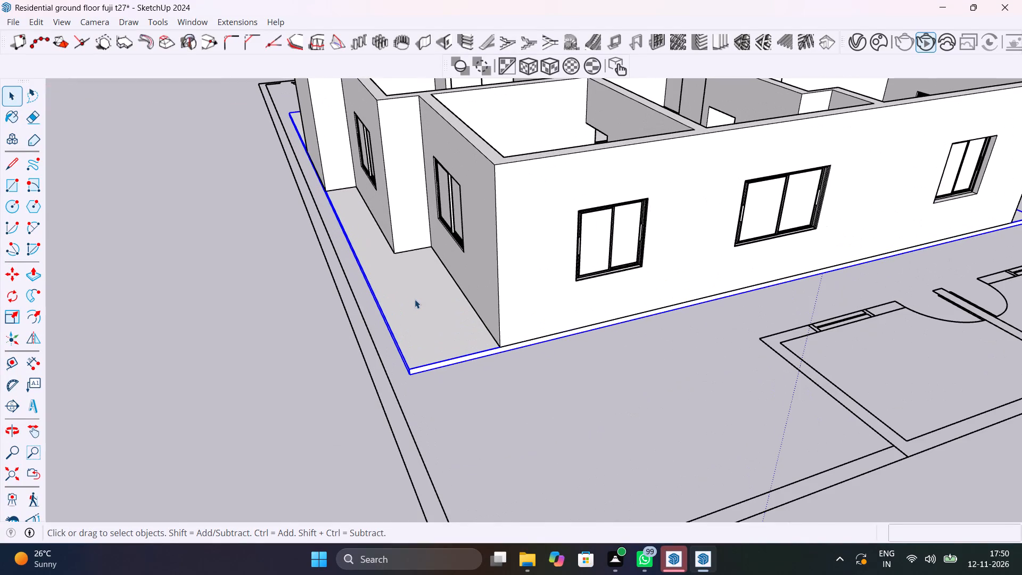
{"action": "middle_click_drag", "start_coordinate": [329, 225], "coordinate": [510, 246]}
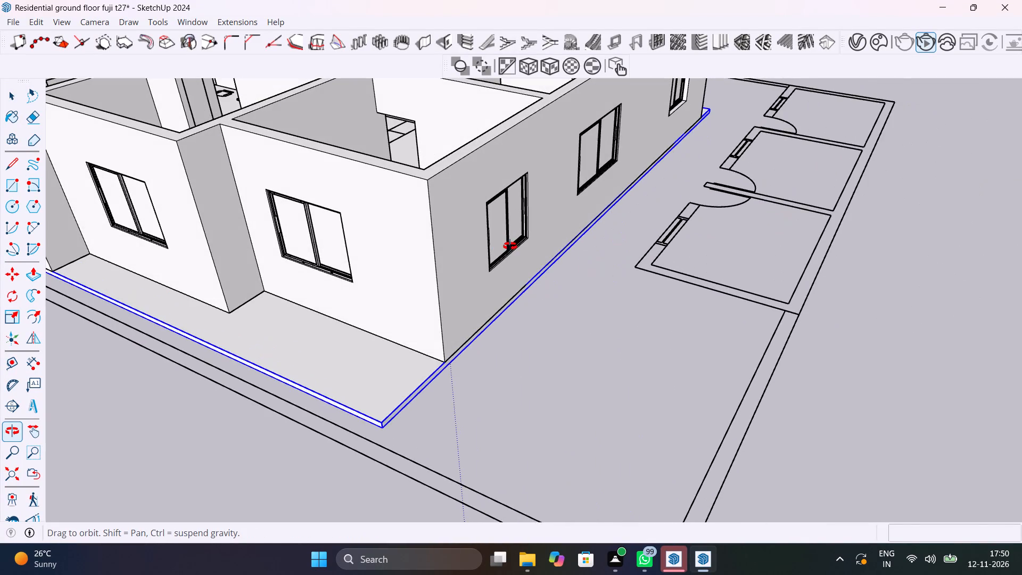
{"action": "middle_click_drag", "start_coordinate": [510, 246], "coordinate": [917, 304]}
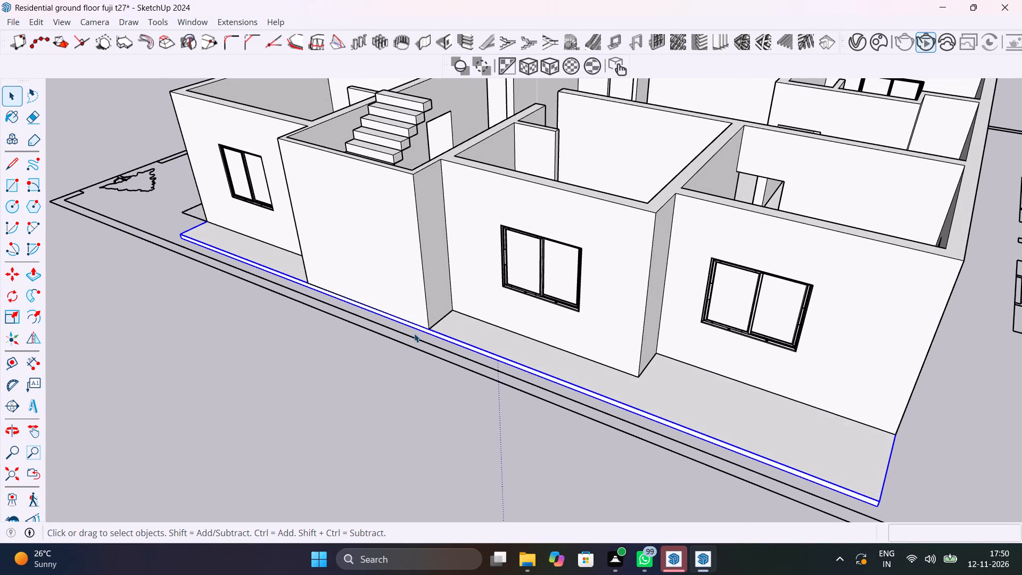
{"action": "scroll", "coordinate": [414, 333], "scroll_direction": "up", "scroll_amount": 11}
{"action": "key", "text": "m"}
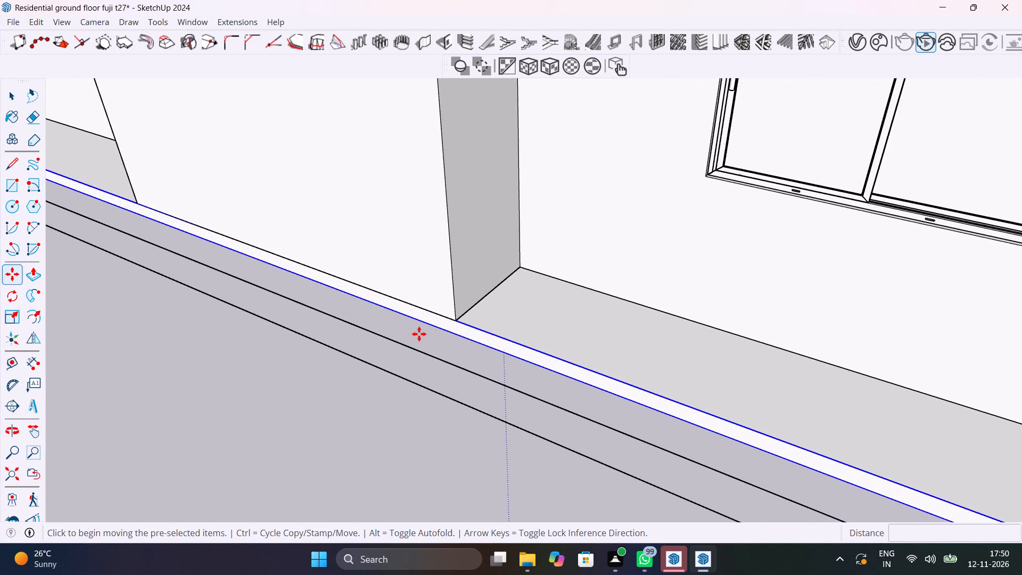
{"action": "left_click", "coordinate": [455, 338]}
{"action": "scroll", "coordinate": [454, 289], "scroll_direction": "down", "scroll_amount": 10}
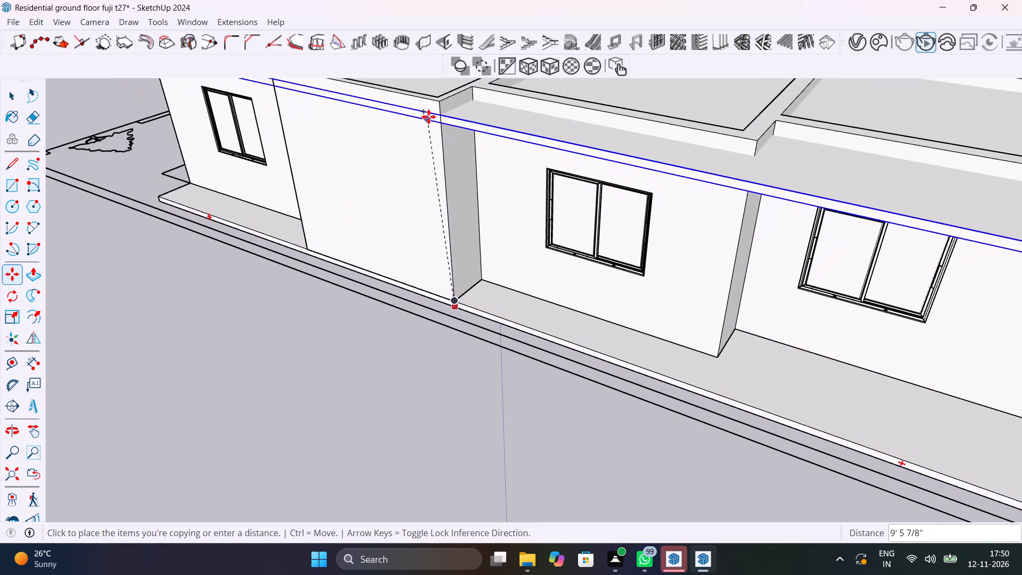
{"action": "left_click", "coordinate": [438, 99]}
{"action": "scroll", "coordinate": [466, 264], "scroll_direction": "down", "scroll_amount": 12}
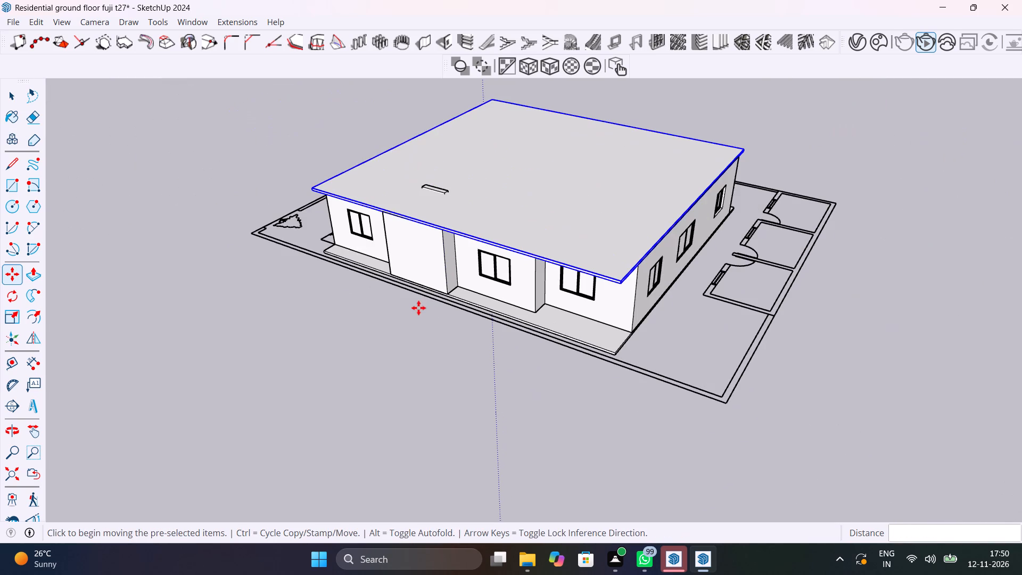
{"action": "middle_click_drag", "start_coordinate": [370, 291], "coordinate": [521, 488], "text": "shift"}
{"action": "key", "text": "space"}
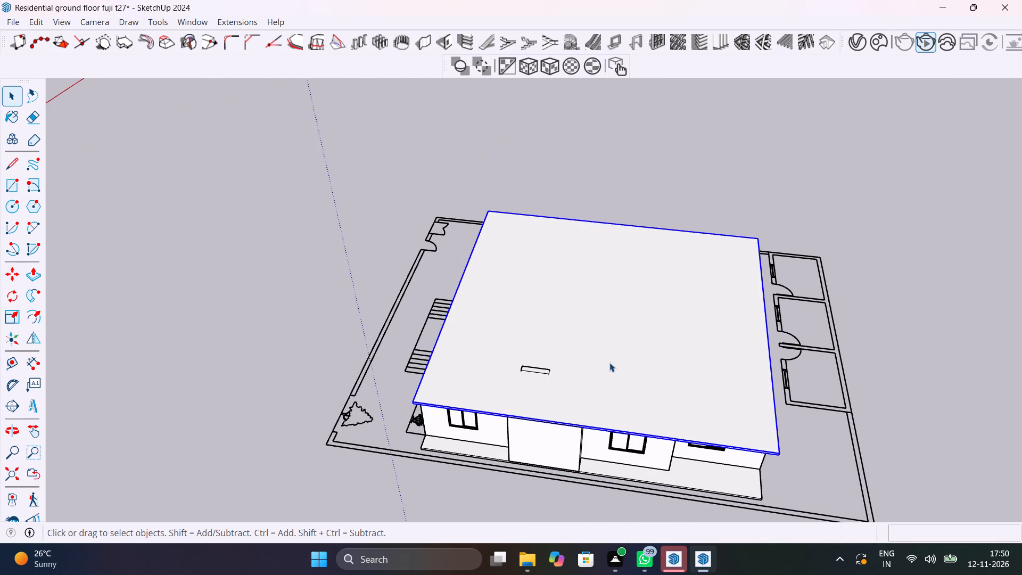
{"action": "left_click", "coordinate": [609, 363]}
{"action": "scroll", "coordinate": [609, 363], "scroll_direction": "down", "scroll_amount": 6}
{"action": "left_click", "coordinate": [340, 272]}
Examine the roof slab from all sides of the house and the staircase below it through the entrance.
{"action": "scroll", "coordinate": [607, 390], "scroll_direction": "up", "scroll_amount": 5}
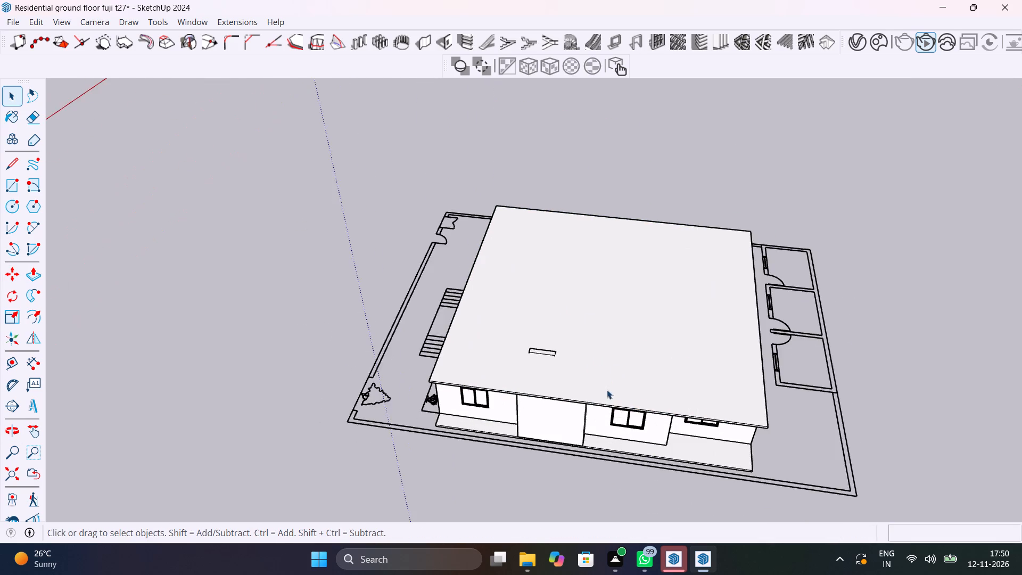
{"action": "scroll", "coordinate": [597, 385], "scroll_direction": "up", "scroll_amount": 4}
{"action": "middle_click_drag", "start_coordinate": [580, 365], "coordinate": [402, 374]}
{"action": "scroll", "coordinate": [402, 374], "scroll_direction": "up", "scroll_amount": 5}
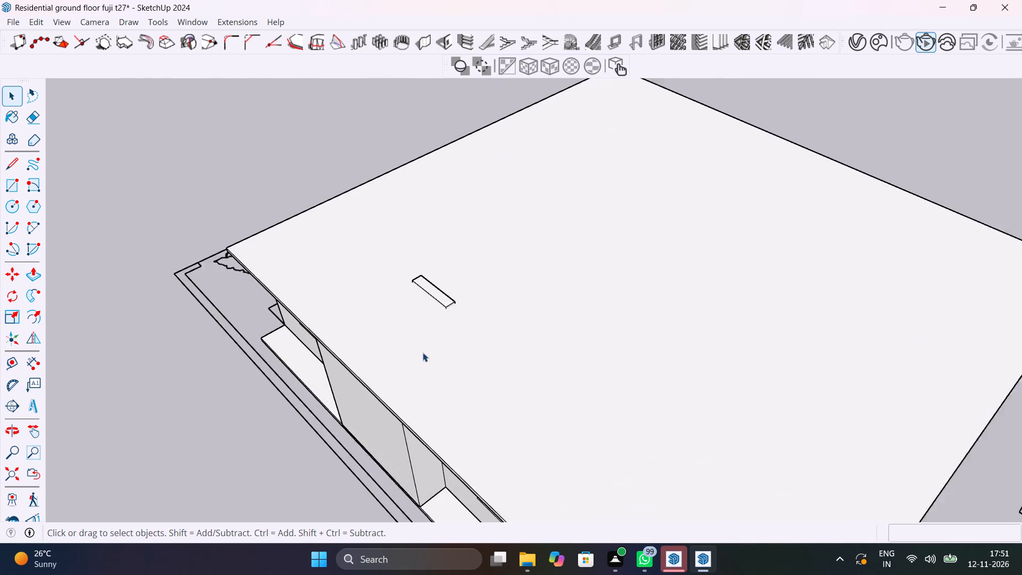
{"action": "middle_click_drag", "start_coordinate": [525, 403], "coordinate": [998, 269]}
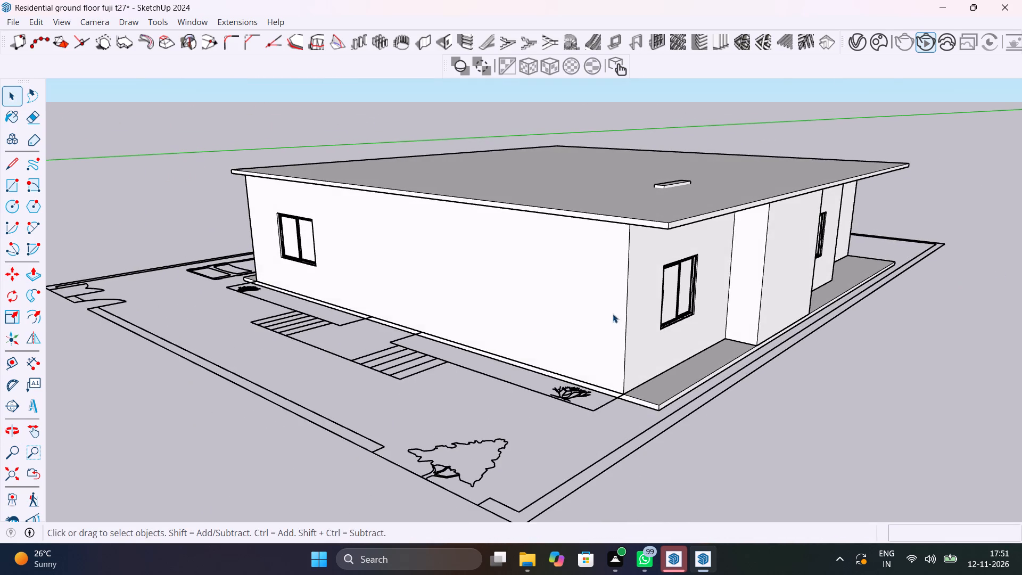
{"action": "middle_click_drag", "start_coordinate": [532, 322], "coordinate": [1021, 340]}
{"action": "middle_click_drag", "start_coordinate": [194, 327], "coordinate": [536, 298]}
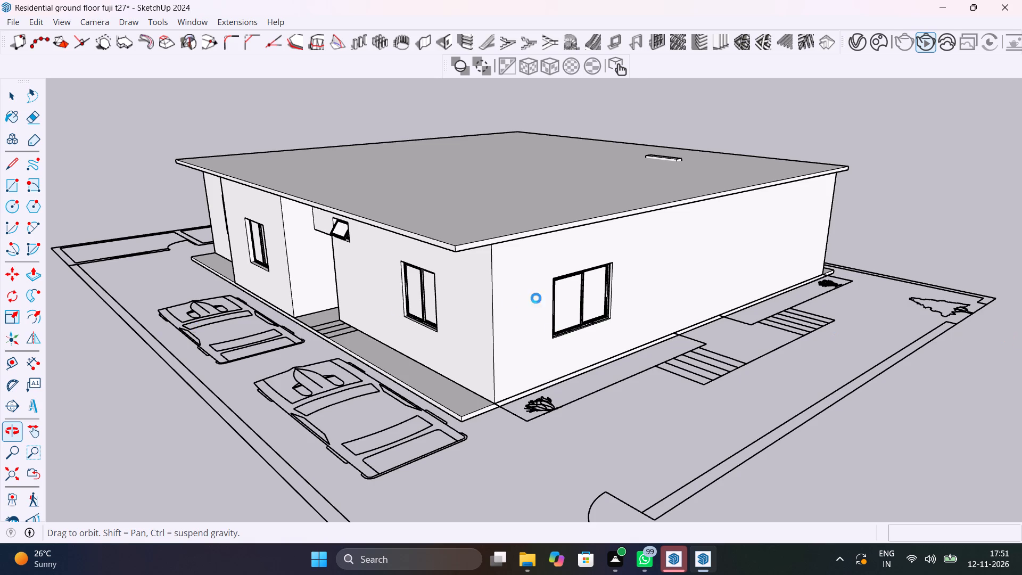
{"action": "middle_click_drag", "start_coordinate": [536, 298], "coordinate": [578, 295]}
{"action": "middle_click_drag", "start_coordinate": [361, 334], "coordinate": [636, 308]}
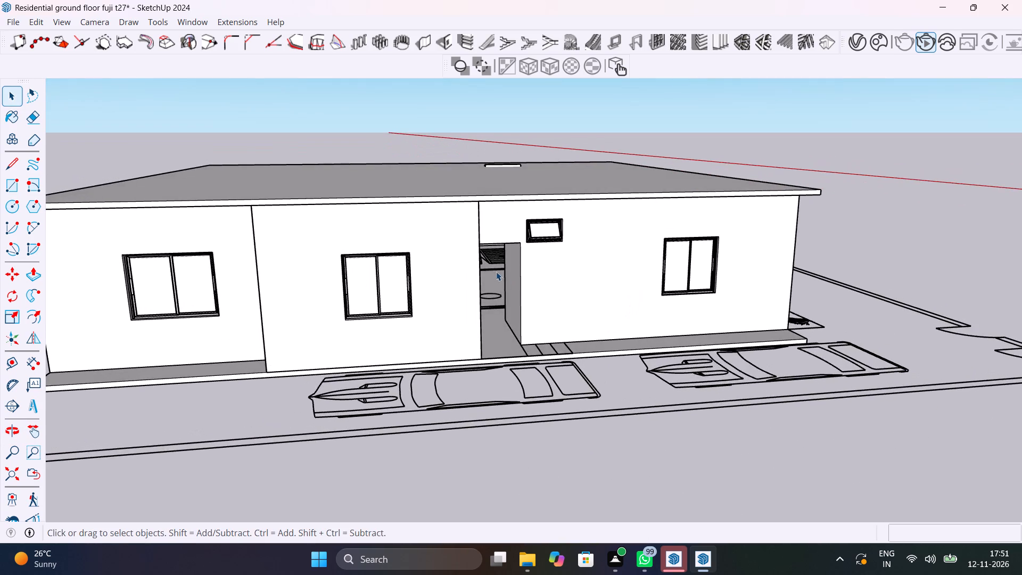
{"action": "scroll", "coordinate": [493, 265], "scroll_direction": "up", "scroll_amount": 9}
{"action": "middle_click_drag", "start_coordinate": [490, 224], "coordinate": [511, 297], "text": "shift"}
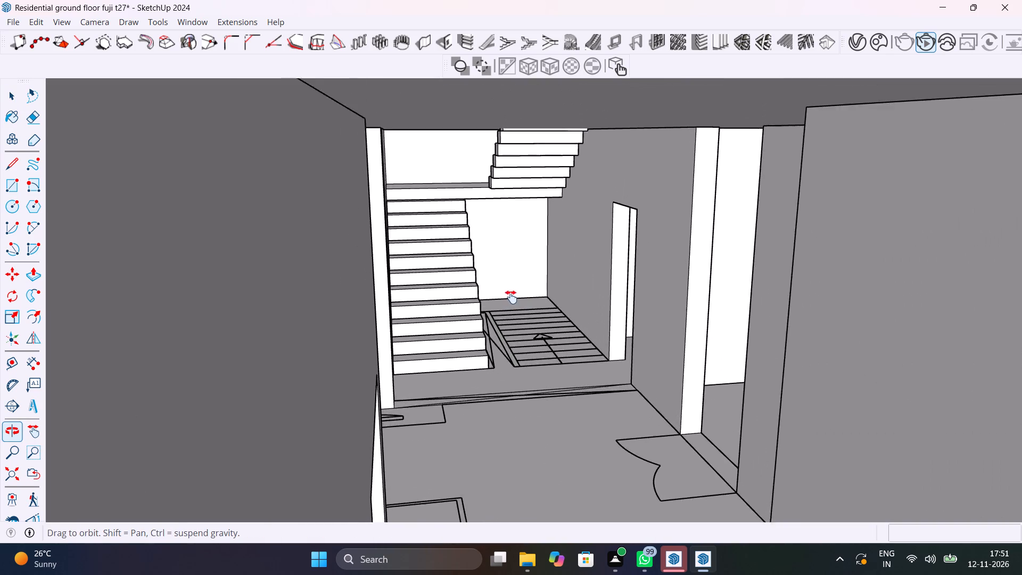
{"action": "middle_click_drag", "start_coordinate": [511, 297], "coordinate": [506, 267], "text": "shift"}
{"action": "scroll", "coordinate": [499, 178], "scroll_direction": "down", "scroll_amount": 11}
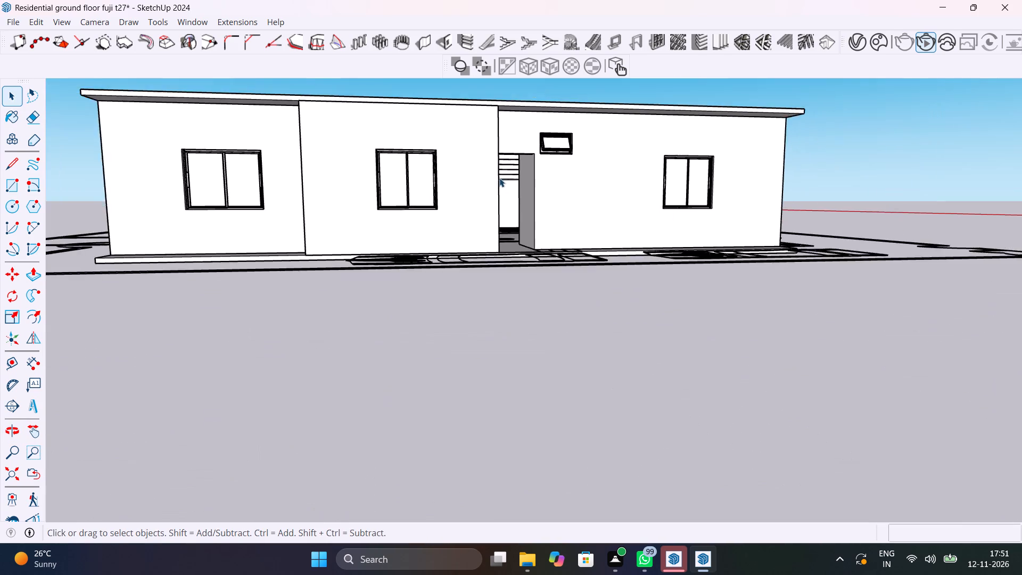
{"action": "middle_click_drag", "start_coordinate": [502, 194], "coordinate": [452, 438]}
{"action": "middle_click_drag", "start_coordinate": [493, 187], "coordinate": [494, 473], "text": "shift"}
{"action": "scroll", "coordinate": [574, 287], "scroll_direction": "up", "scroll_amount": 5}
Examine the staircase position beneath the roof slab with back edges temporarily shown.
{"action": "key", "text": "k"}
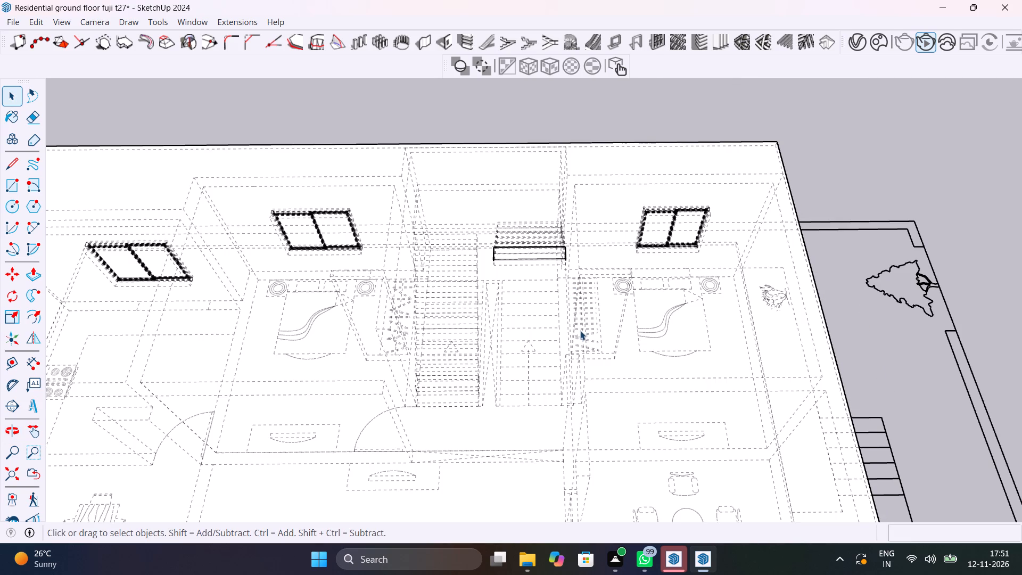
{"action": "middle_click_drag", "start_coordinate": [580, 331], "coordinate": [481, 388]}
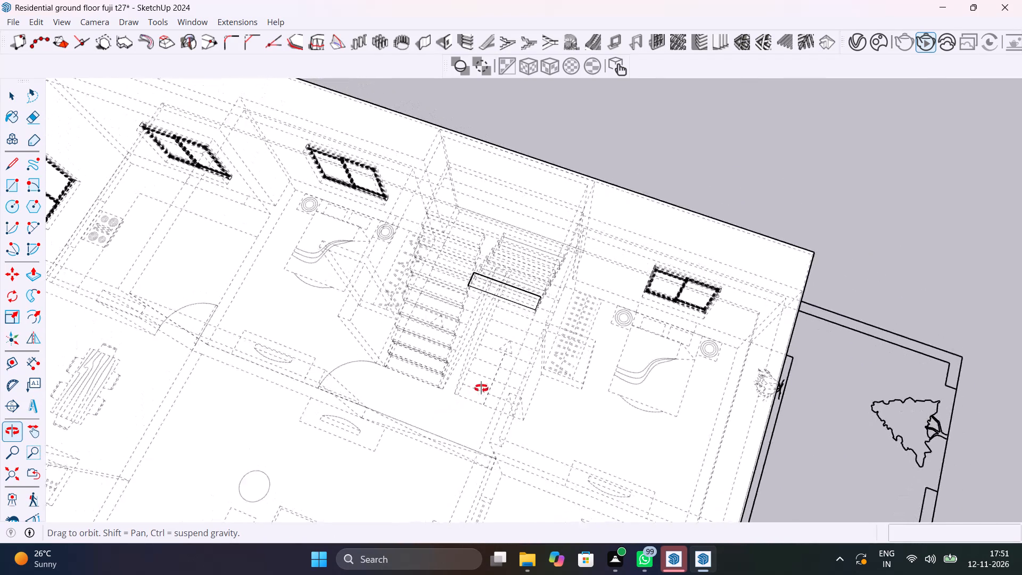
{"action": "middle_click_drag", "start_coordinate": [481, 388], "coordinate": [553, 379]}
{"action": "scroll", "coordinate": [553, 379], "scroll_direction": "down", "scroll_amount": 7}
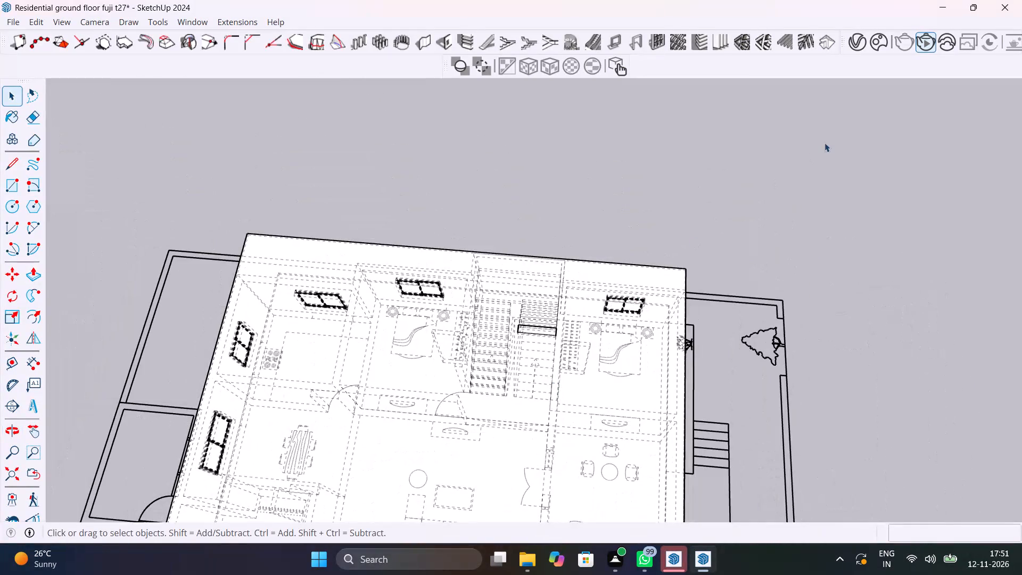
{"action": "left_click", "coordinate": [825, 142]}
{"action": "key", "text": "k"}
Open the roof slab group for editing and show the back edges so the staircase below can guide drawing.
{"action": "double_click", "coordinate": [612, 301]}
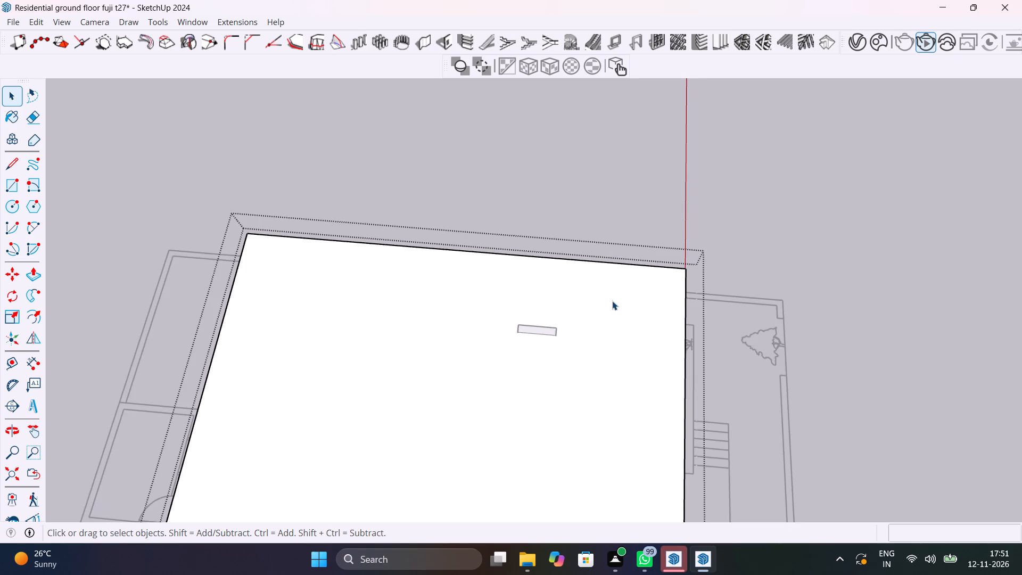
{"action": "scroll", "coordinate": [588, 319], "scroll_direction": "up", "scroll_amount": 5}
{"action": "key", "text": "k"}
{"action": "scroll", "coordinate": [521, 333], "scroll_direction": "down", "scroll_amount": 6}
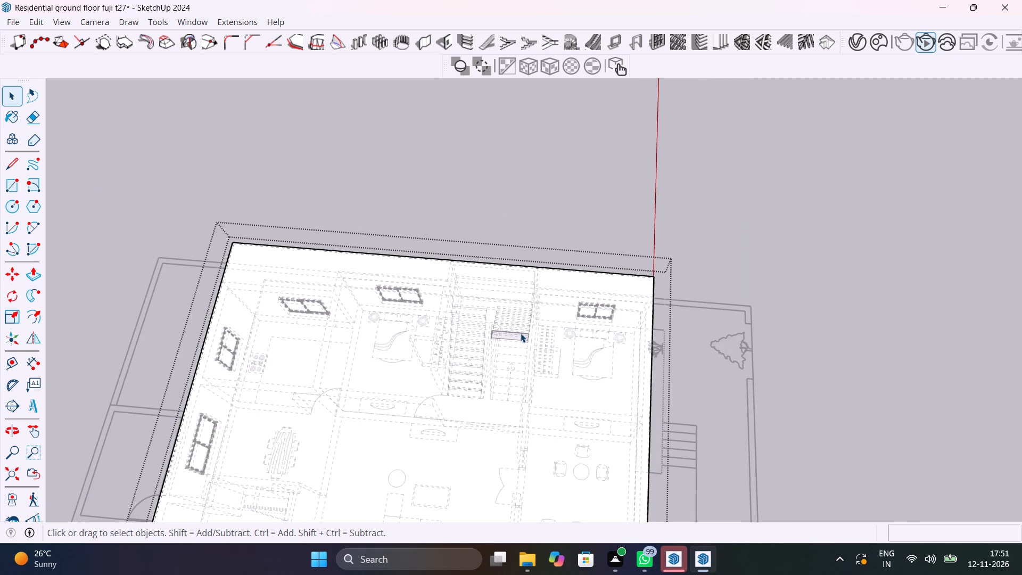
{"action": "middle_click_drag", "start_coordinate": [520, 350], "coordinate": [629, 276]}
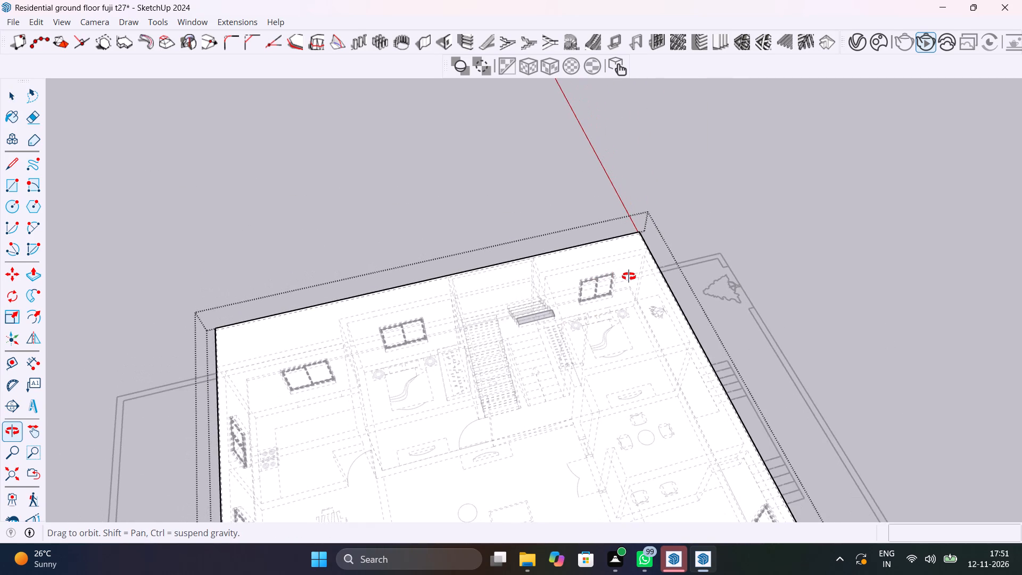
{"action": "middle_click_drag", "start_coordinate": [629, 276], "coordinate": [575, 352]}
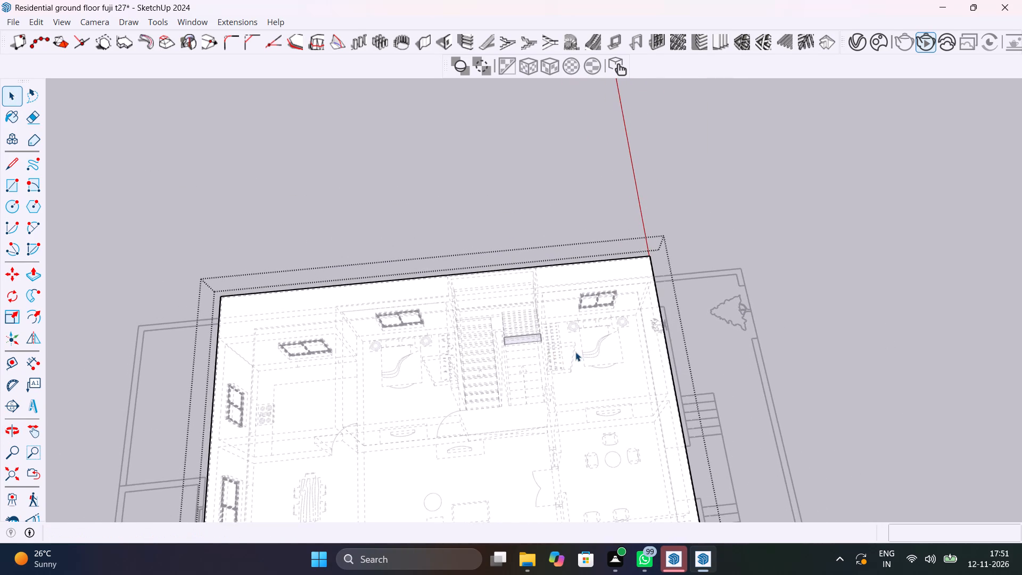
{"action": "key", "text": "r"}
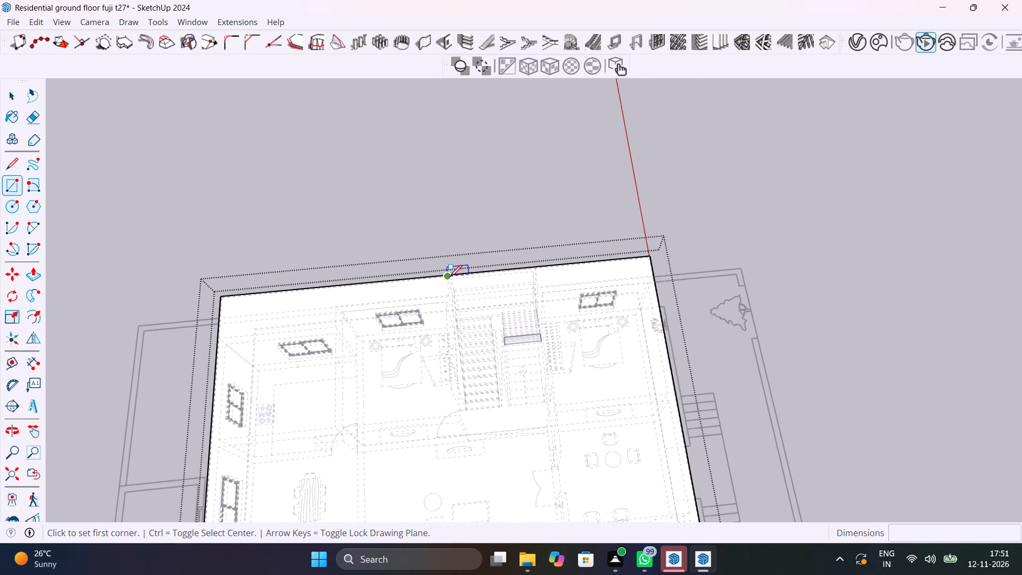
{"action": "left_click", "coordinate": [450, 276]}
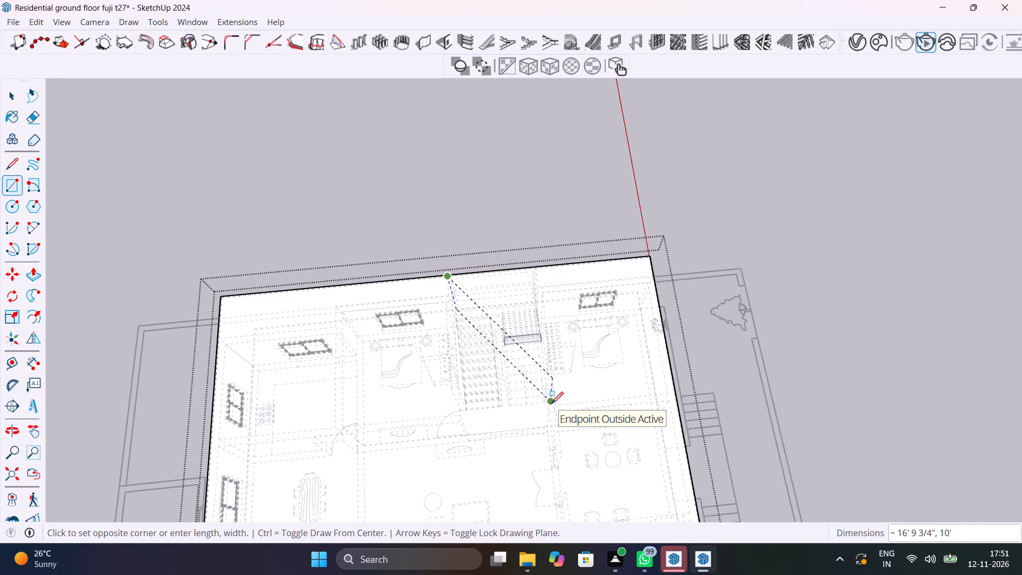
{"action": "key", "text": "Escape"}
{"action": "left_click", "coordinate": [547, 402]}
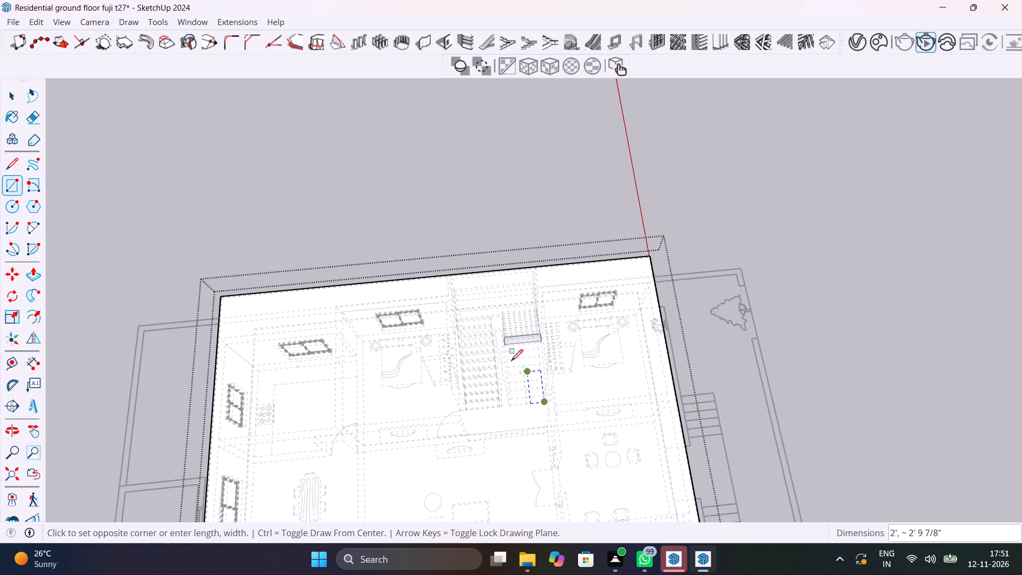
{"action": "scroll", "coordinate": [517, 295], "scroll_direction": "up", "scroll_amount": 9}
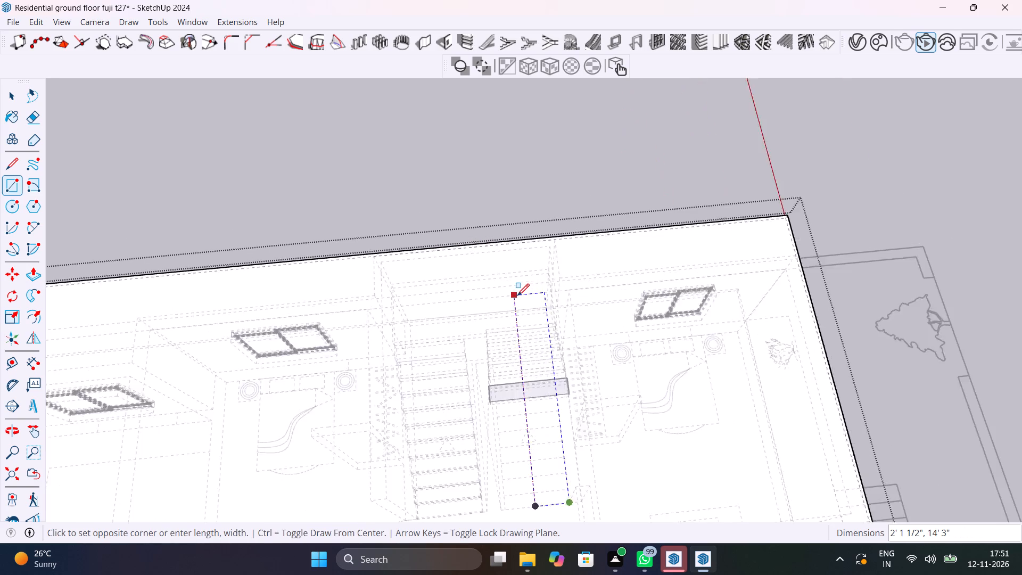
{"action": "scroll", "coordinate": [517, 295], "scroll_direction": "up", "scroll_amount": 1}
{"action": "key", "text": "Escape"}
Place a guide about 18' 2" in from the roof slab's edge behind the staircase, parallel to that edge.
{"action": "scroll", "coordinate": [517, 295], "scroll_direction": "down", "scroll_amount": 5}
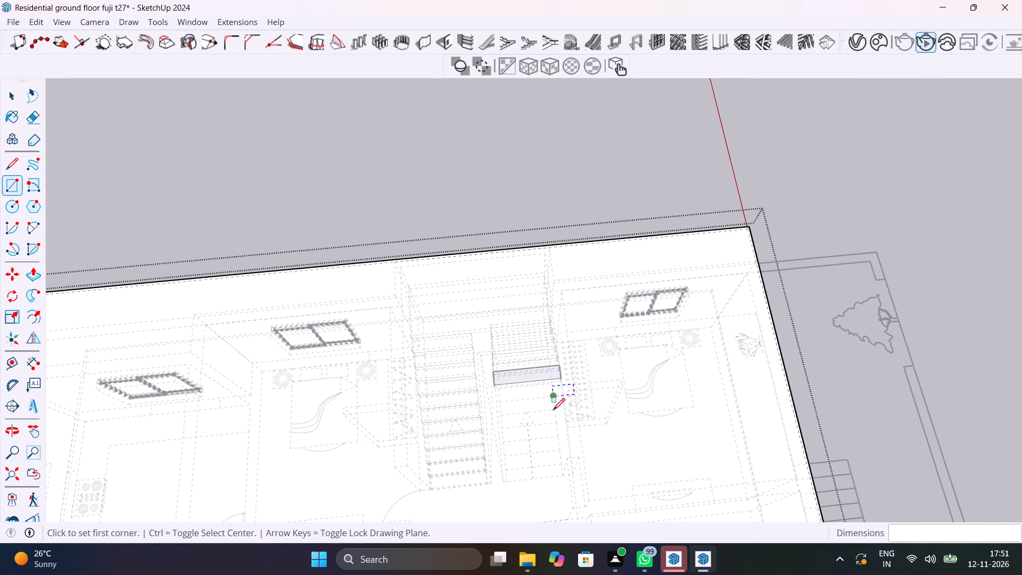
{"action": "middle_click_drag", "start_coordinate": [518, 367], "coordinate": [817, 341]}
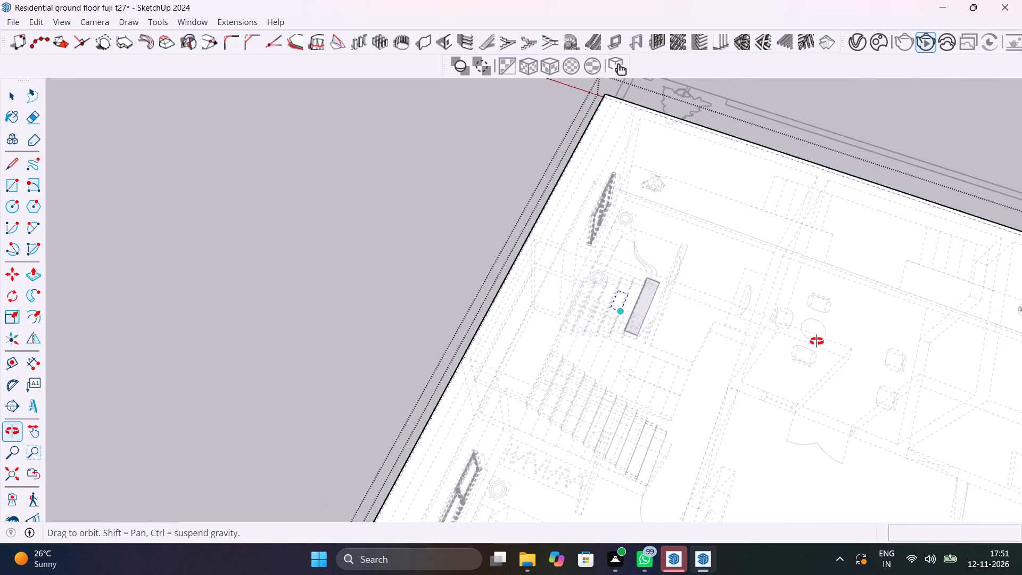
{"action": "middle_click_drag", "start_coordinate": [817, 341], "coordinate": [829, 336]}
{"action": "scroll", "coordinate": [829, 336], "scroll_direction": "up", "scroll_amount": 1}
{"action": "key", "text": "t"}
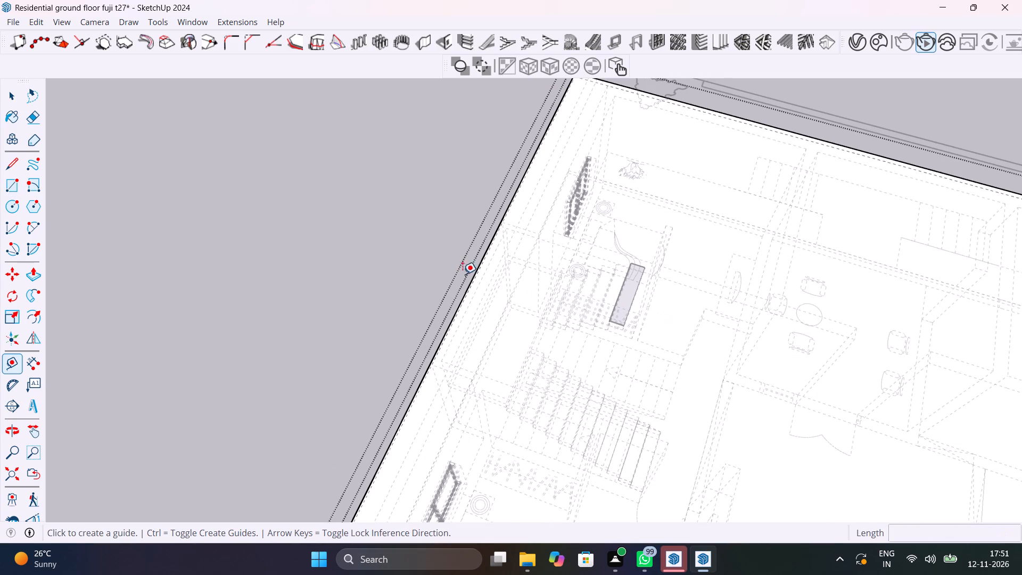
{"action": "left_click", "coordinate": [470, 277]}
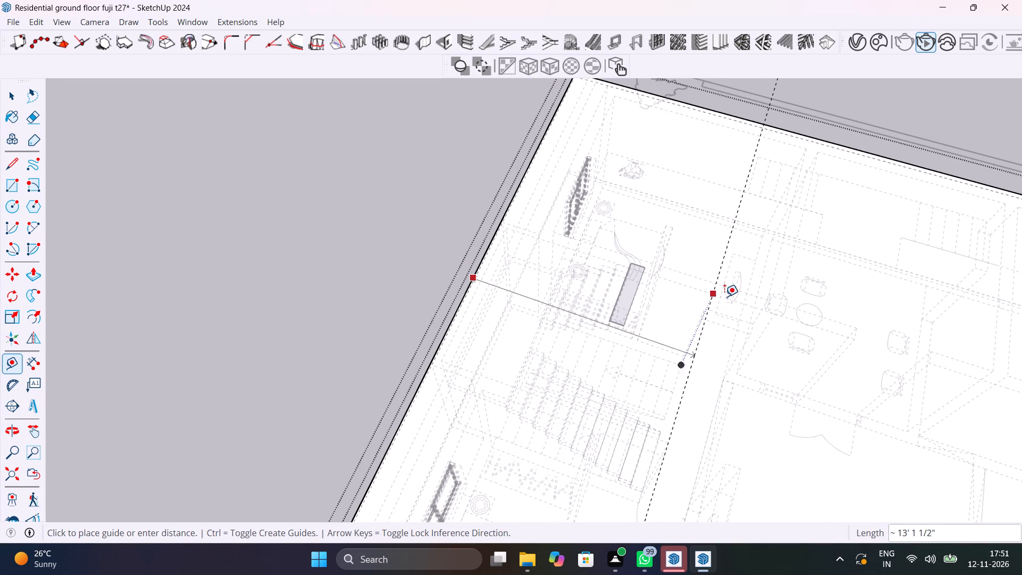
{"action": "left_click", "coordinate": [723, 298]}
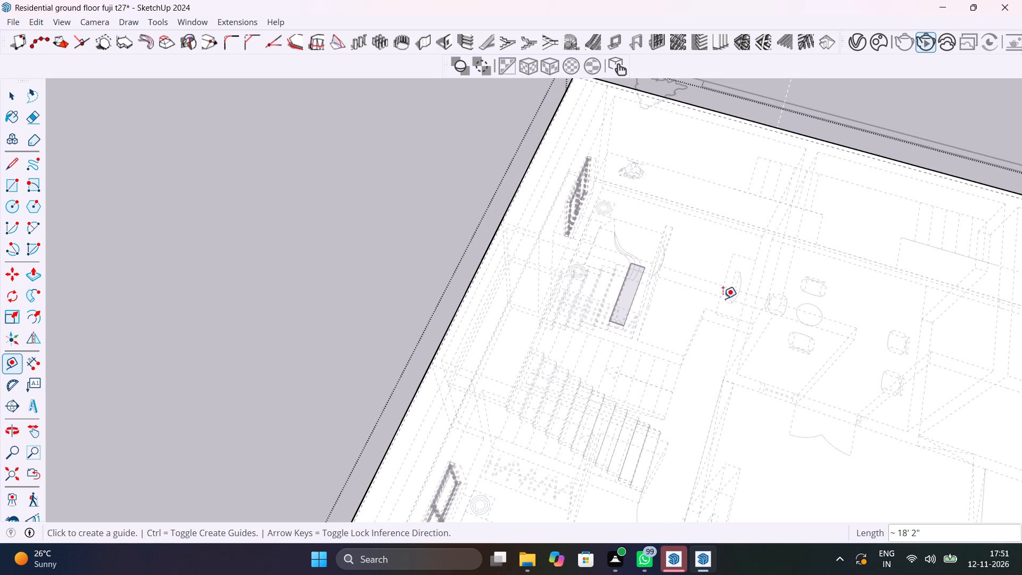
Place a guide directly along the roof slab's edge behind the staircase.
{"action": "left_click", "coordinate": [706, 334]}
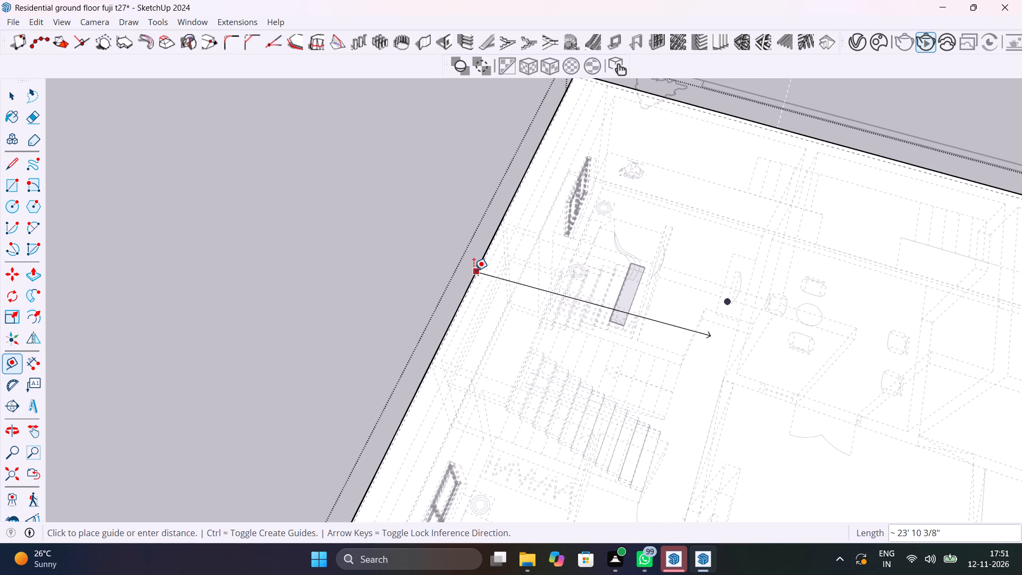
{"action": "key", "text": "Escape"}
{"action": "scroll", "coordinate": [474, 270], "scroll_direction": "up", "scroll_amount": 7}
{"action": "left_click", "coordinate": [477, 271]}
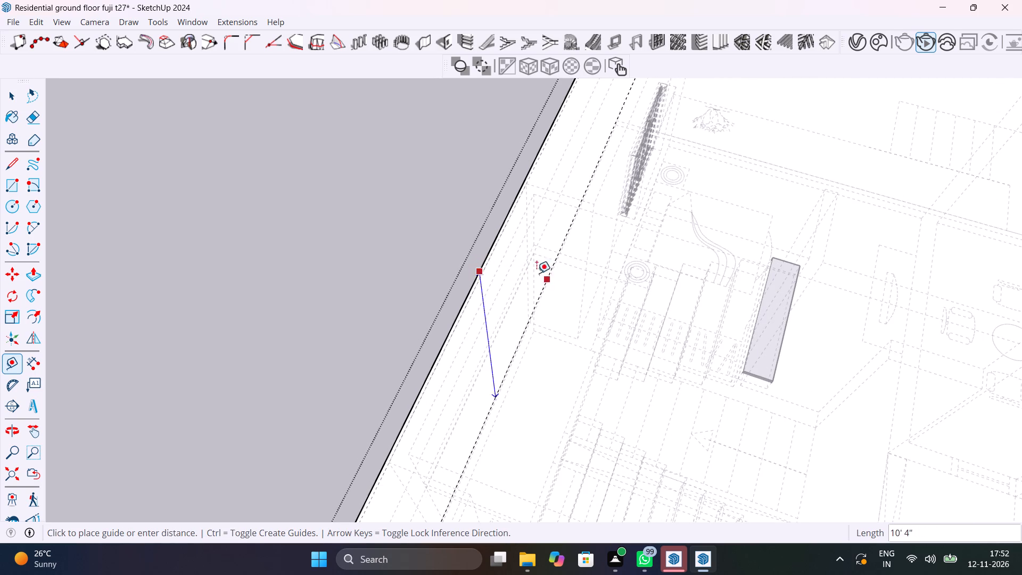
{"action": "left_click", "coordinate": [474, 273]}
Place a guide about 13' 6" in from the adjoining side edge of the roof slab, at the near side of the staircase.
{"action": "scroll", "coordinate": [555, 279], "scroll_direction": "down", "scroll_amount": 20}
{"action": "scroll", "coordinate": [555, 279], "scroll_direction": "down", "scroll_amount": 2}
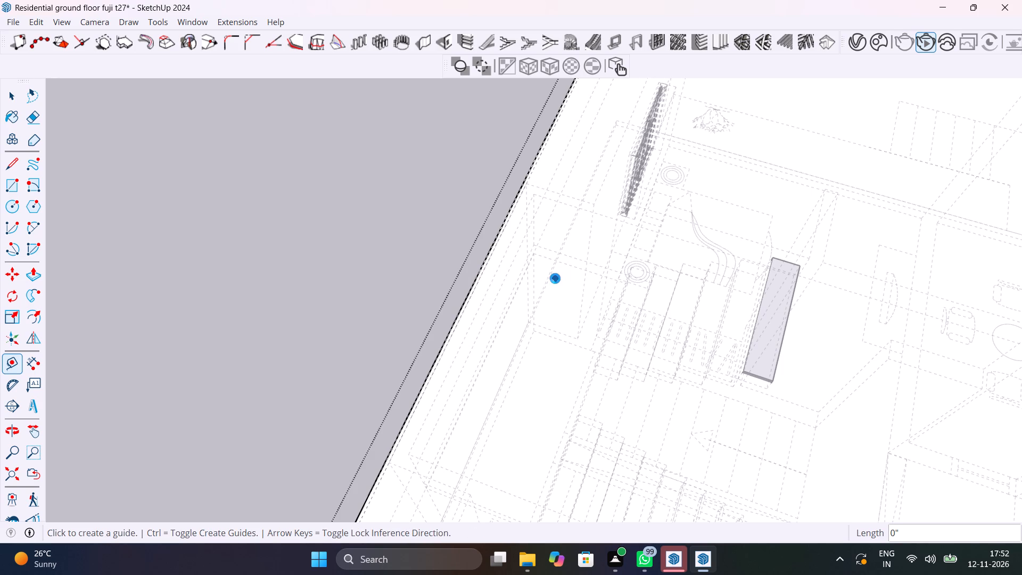
{"action": "scroll", "coordinate": [555, 278], "scroll_direction": "down", "scroll_amount": 13}
{"action": "middle_click_drag", "start_coordinate": [595, 318], "coordinate": [513, 316]}
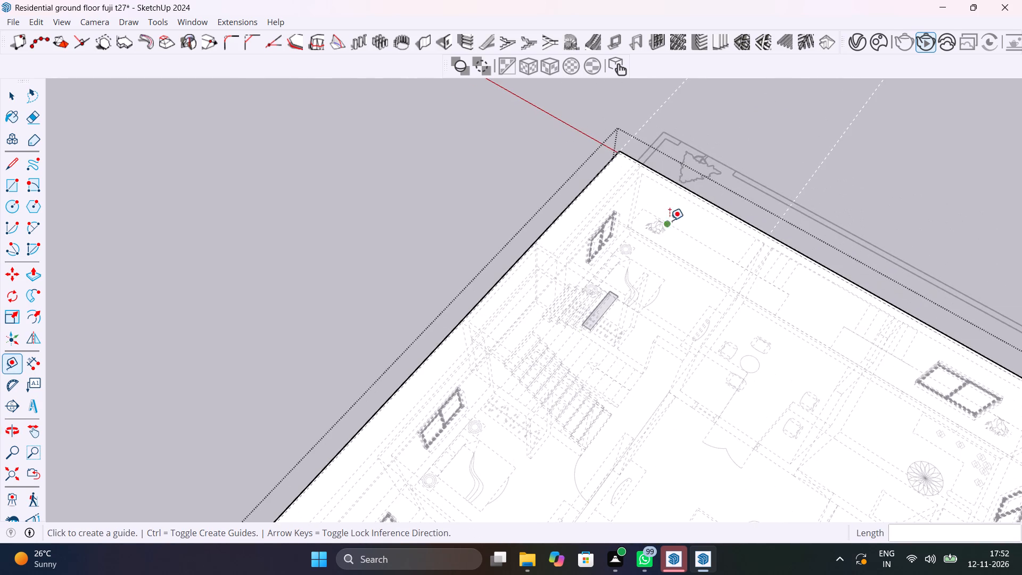
{"action": "left_click", "coordinate": [705, 198]}
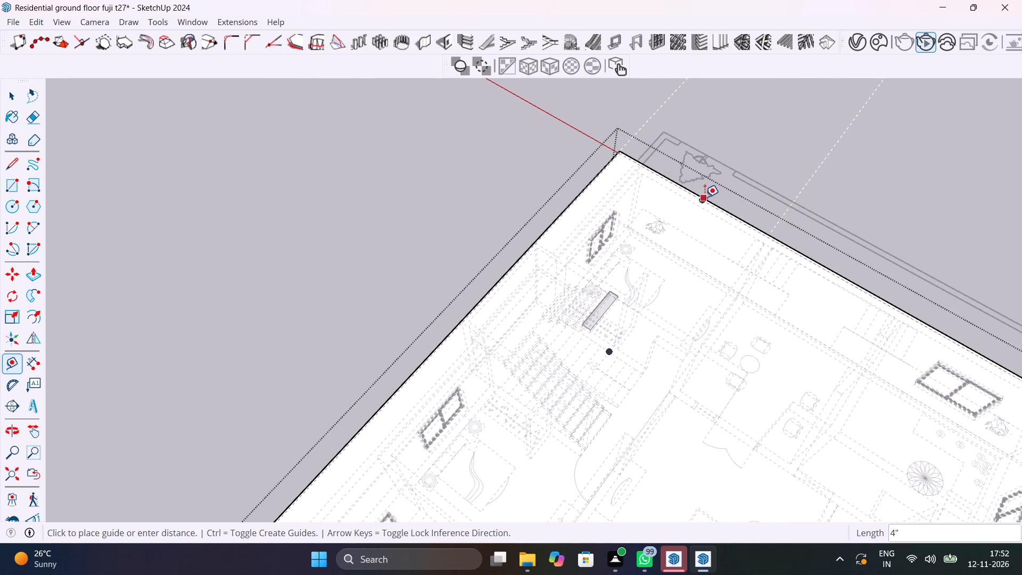
{"action": "key", "text": "Escape"}
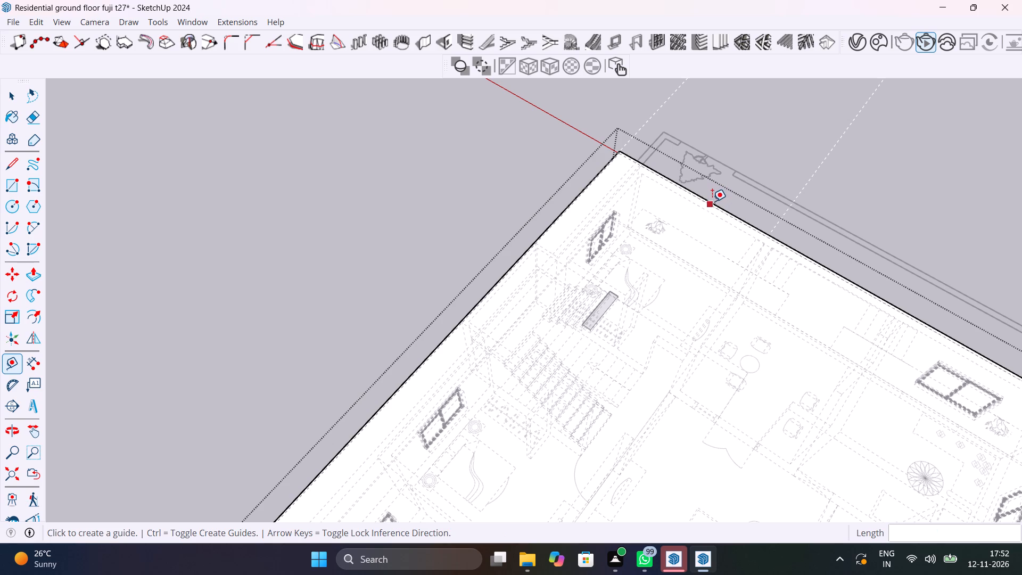
{"action": "left_click", "coordinate": [713, 200]}
{"action": "scroll", "coordinate": [628, 283], "scroll_direction": "up", "scroll_amount": 6}
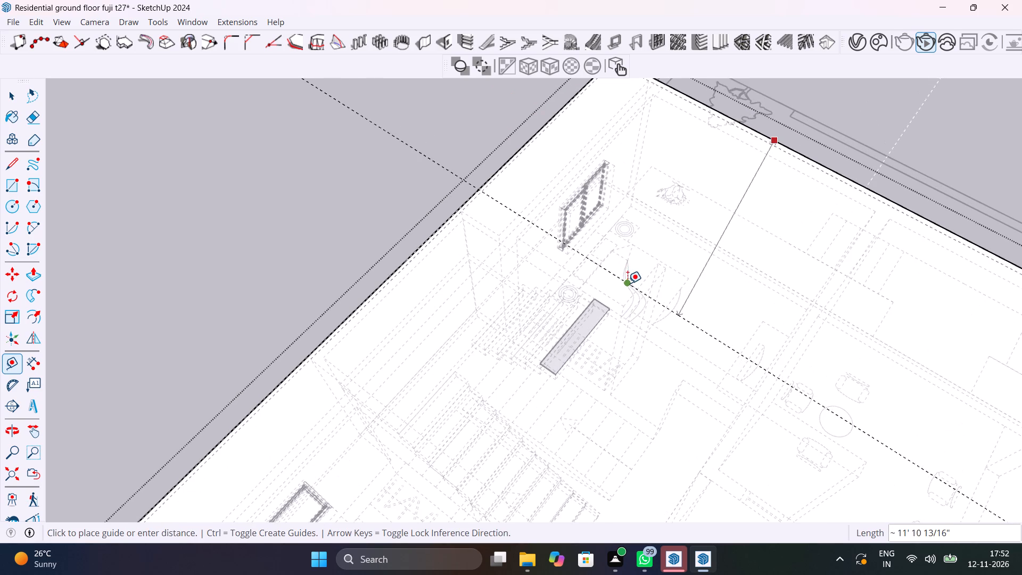
{"action": "left_click", "coordinate": [612, 305]}
{"action": "left_click", "coordinate": [588, 290]}
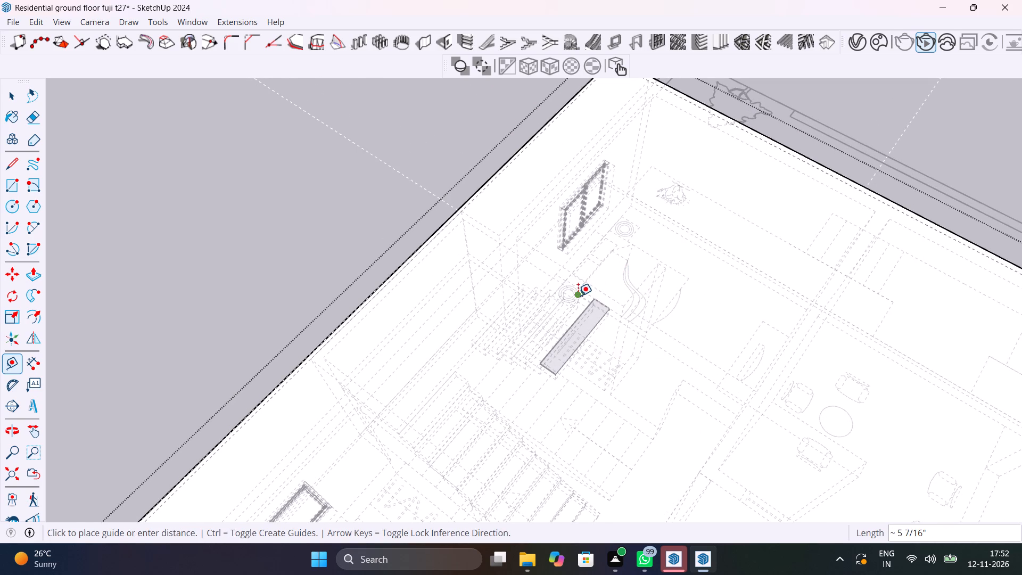
{"action": "scroll", "coordinate": [578, 295], "scroll_direction": "down", "scroll_amount": 8}
{"action": "key", "text": "Escape"}
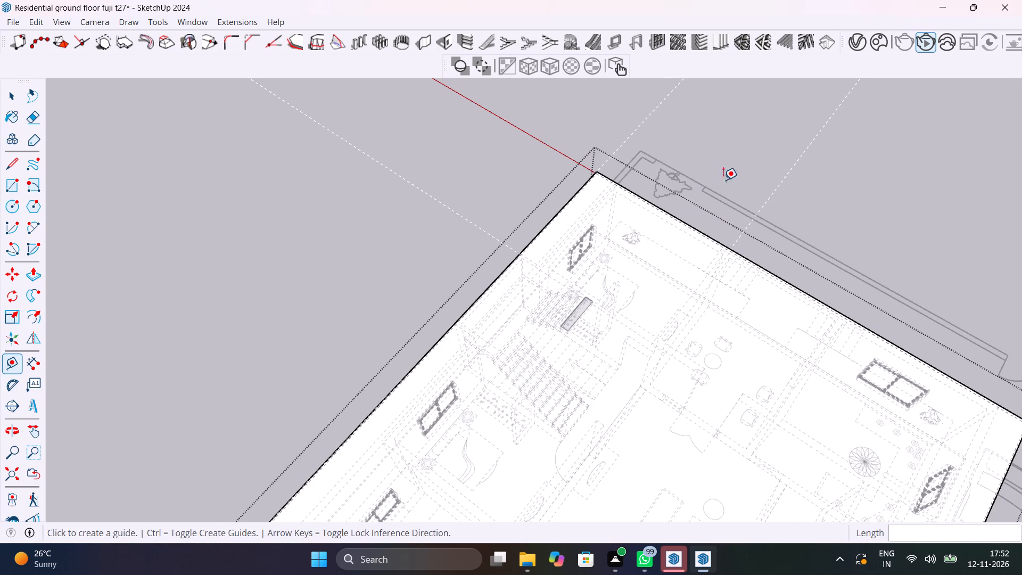
Place a second guide about 24' 10" in from the same side edge of the slab, at the far side of the staircase.
{"action": "left_click", "coordinate": [700, 230]}
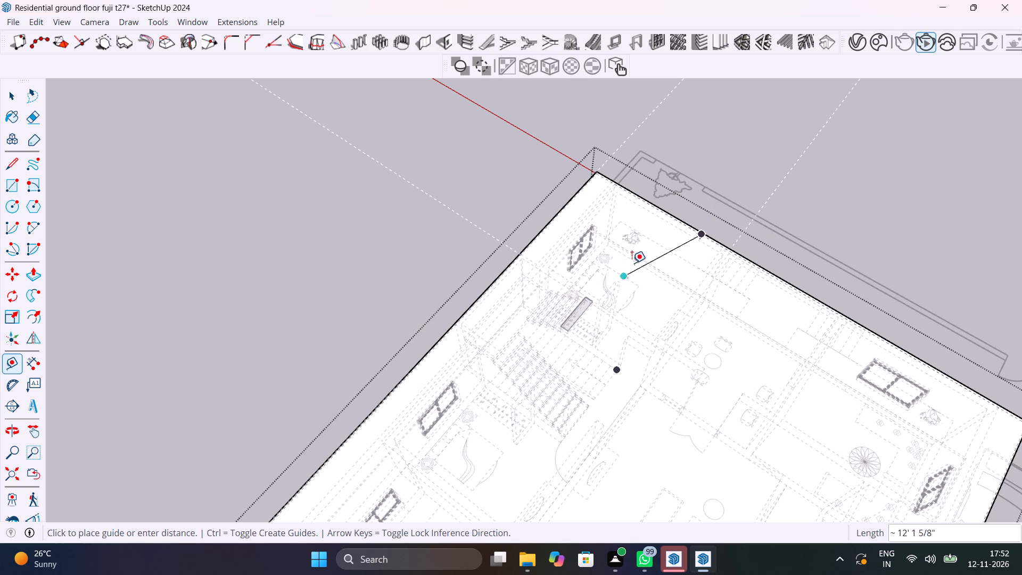
{"action": "key", "text": "Escape"}
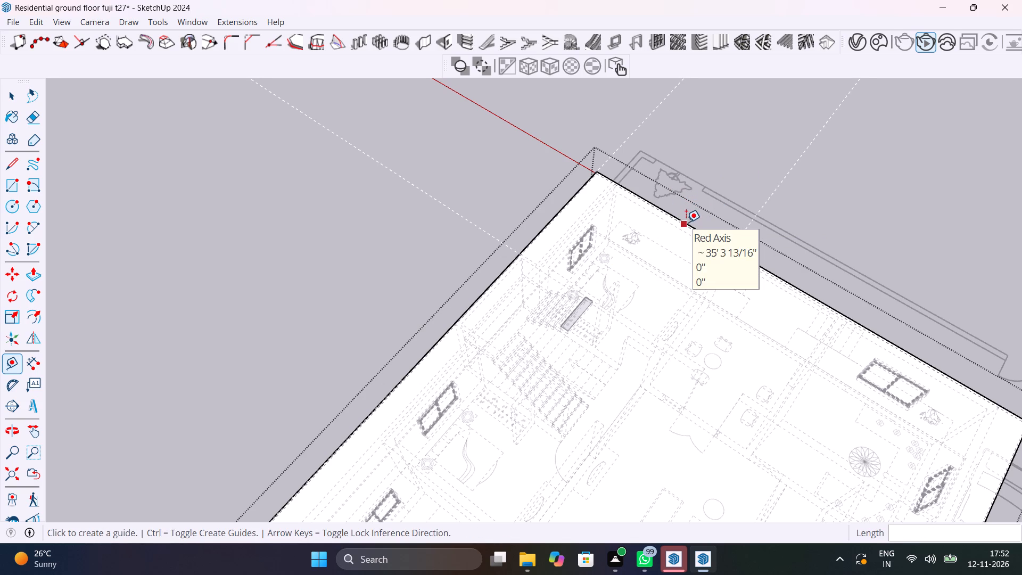
{"action": "left_click", "coordinate": [683, 218]}
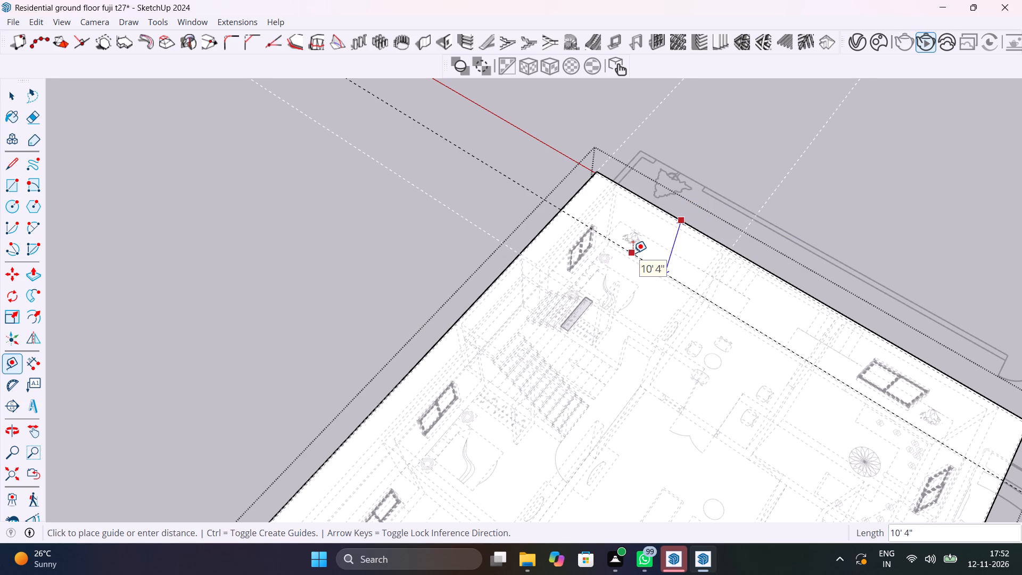
{"action": "left_click", "coordinate": [562, 434]}
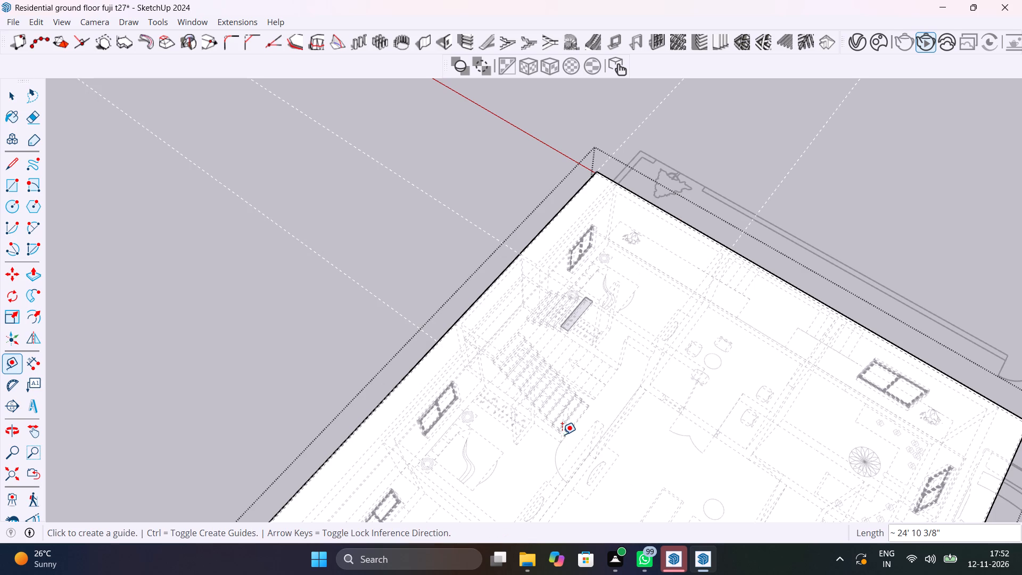
{"action": "key", "text": "space"}
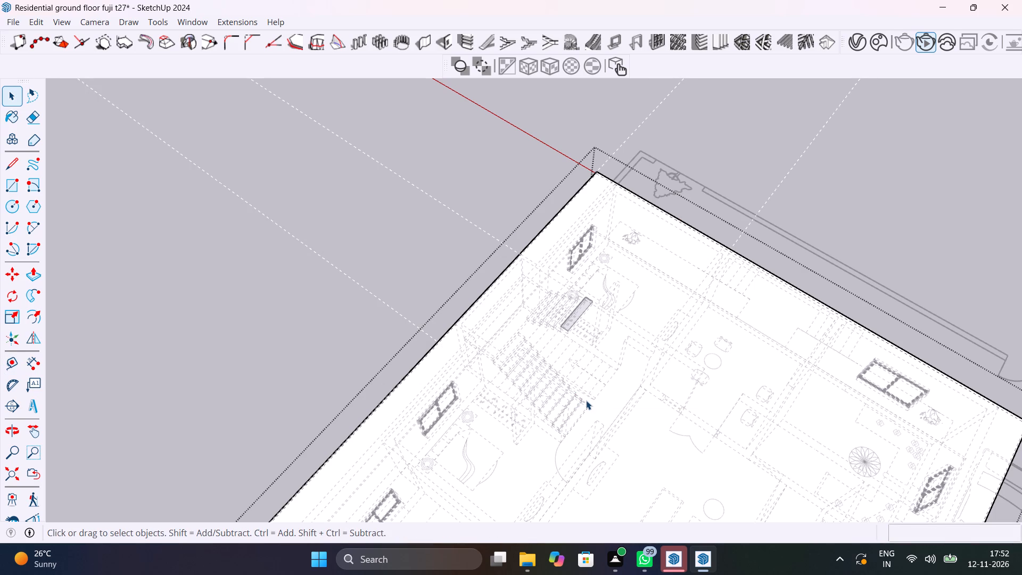
Hide the back edges again and close the roof slab group.
{"action": "key", "text": "k"}
{"action": "middle_click_drag", "start_coordinate": [601, 390], "coordinate": [667, 202]}
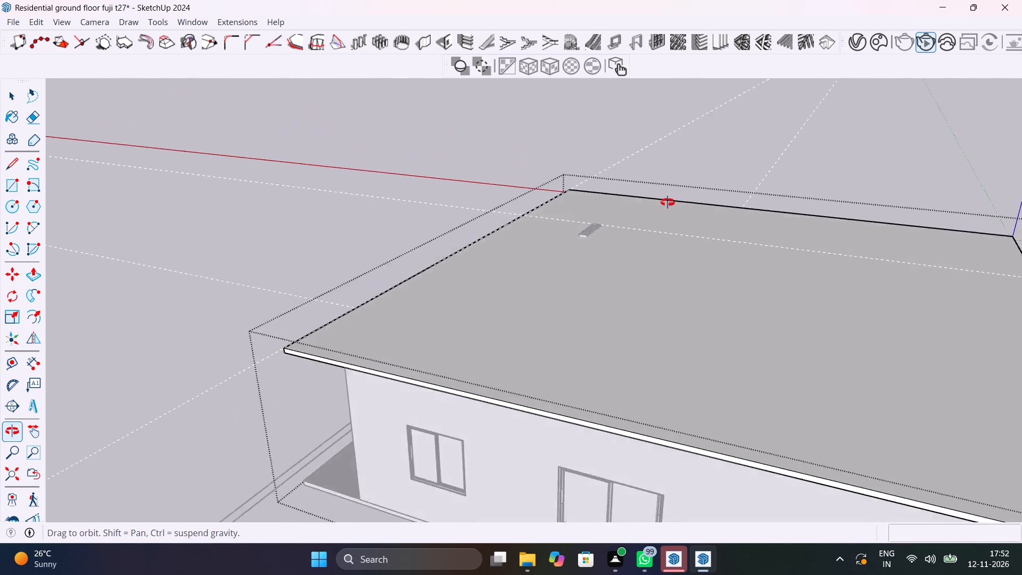
{"action": "middle_click_drag", "start_coordinate": [667, 202], "coordinate": [932, 215]}
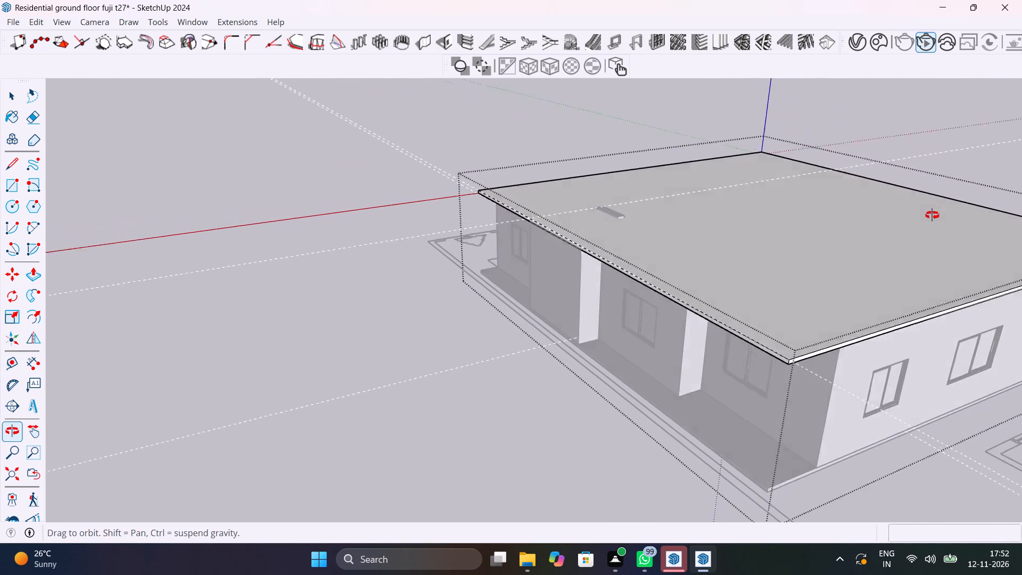
{"action": "middle_click_drag", "start_coordinate": [932, 215], "coordinate": [436, 261]}
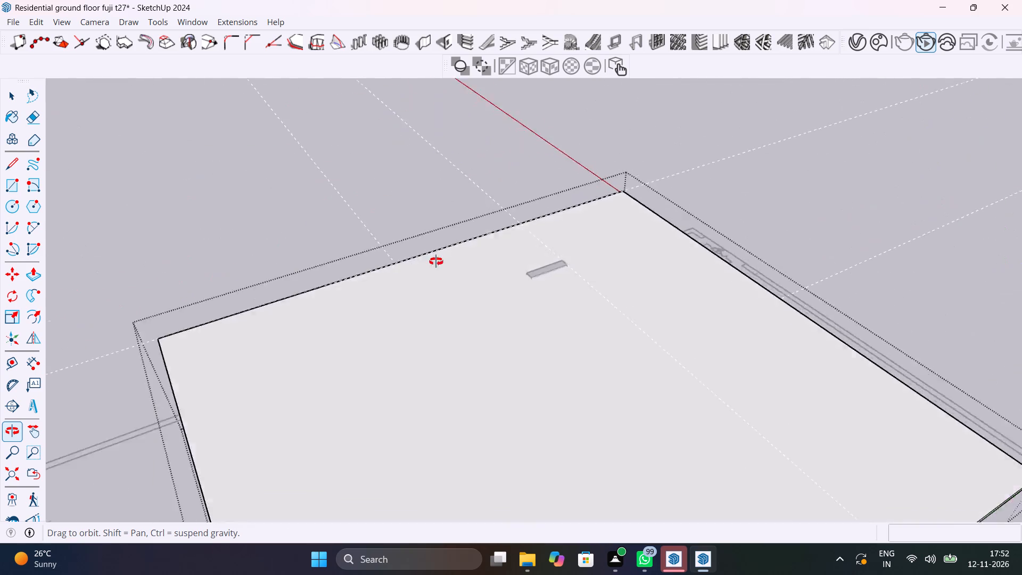
{"action": "middle_click_drag", "start_coordinate": [436, 261], "coordinate": [388, 156]}
{"action": "key", "text": "space"}
{"action": "left_click", "coordinate": [793, 149]}
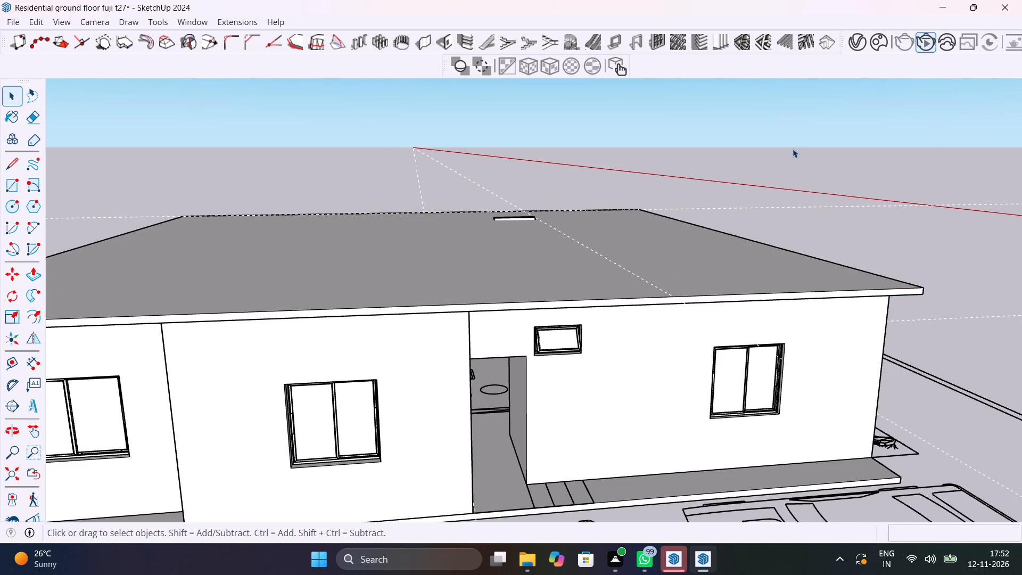
Measure the overall width across both staircase flights at floor level between the side walls.
{"action": "scroll", "coordinate": [482, 389], "scroll_direction": "up", "scroll_amount": 15}
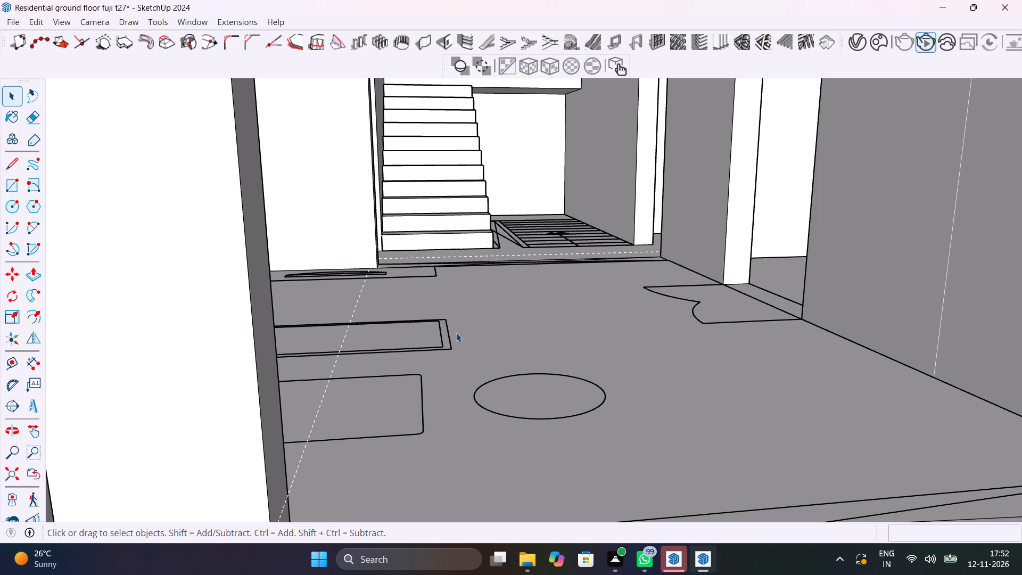
{"action": "scroll", "coordinate": [509, 245], "scroll_direction": "up", "scroll_amount": 8}
{"action": "middle_click_drag", "start_coordinate": [517, 248], "coordinate": [498, 340]}
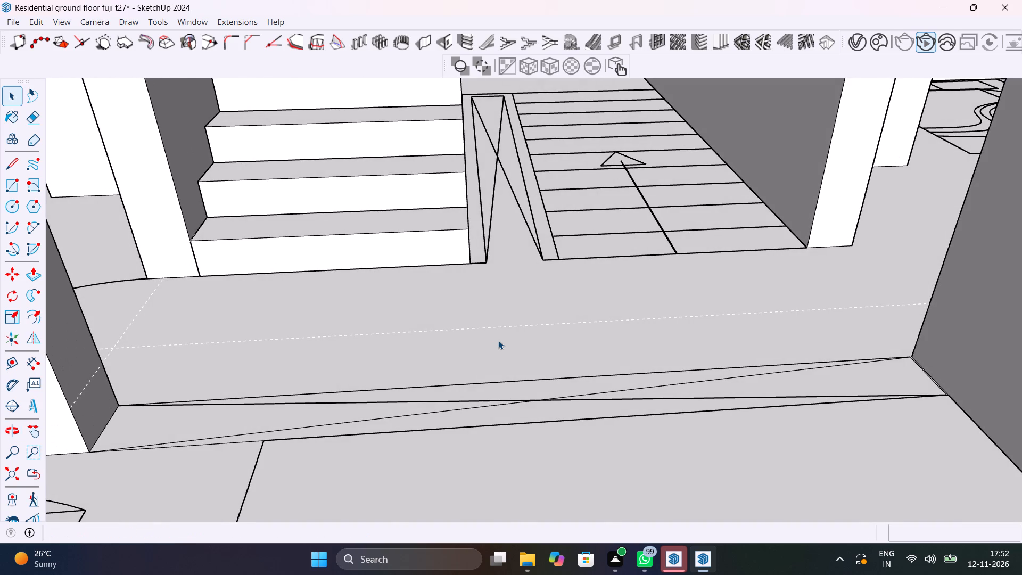
{"action": "left_click", "coordinate": [37, 364]}
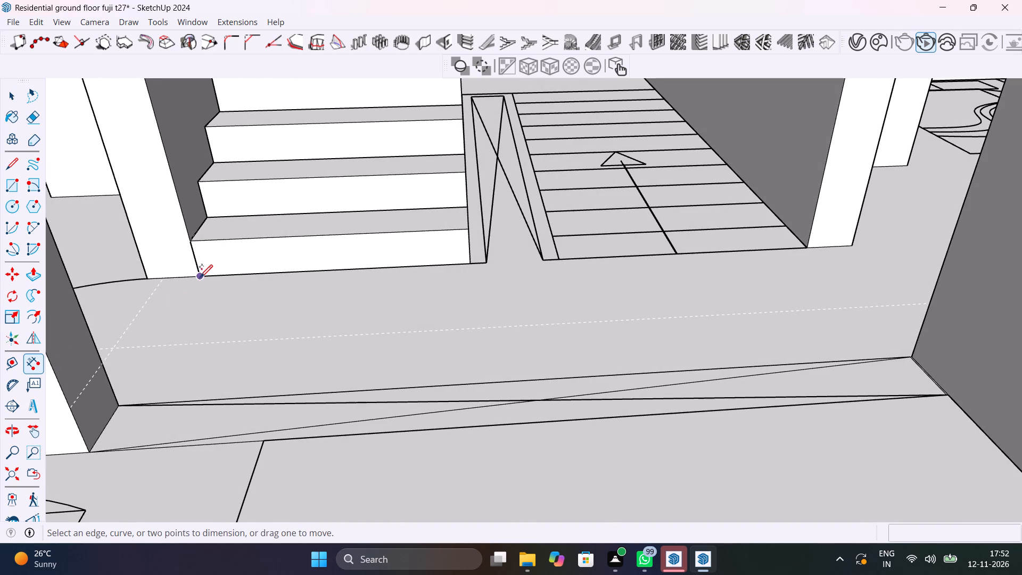
{"action": "left_click", "coordinate": [200, 275]}
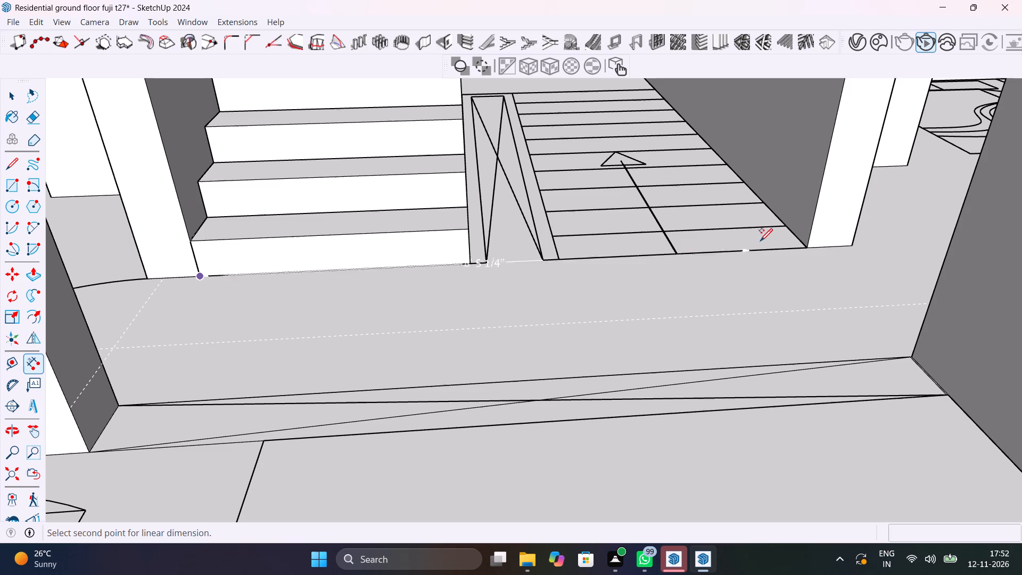
{"action": "left_click", "coordinate": [806, 247]}
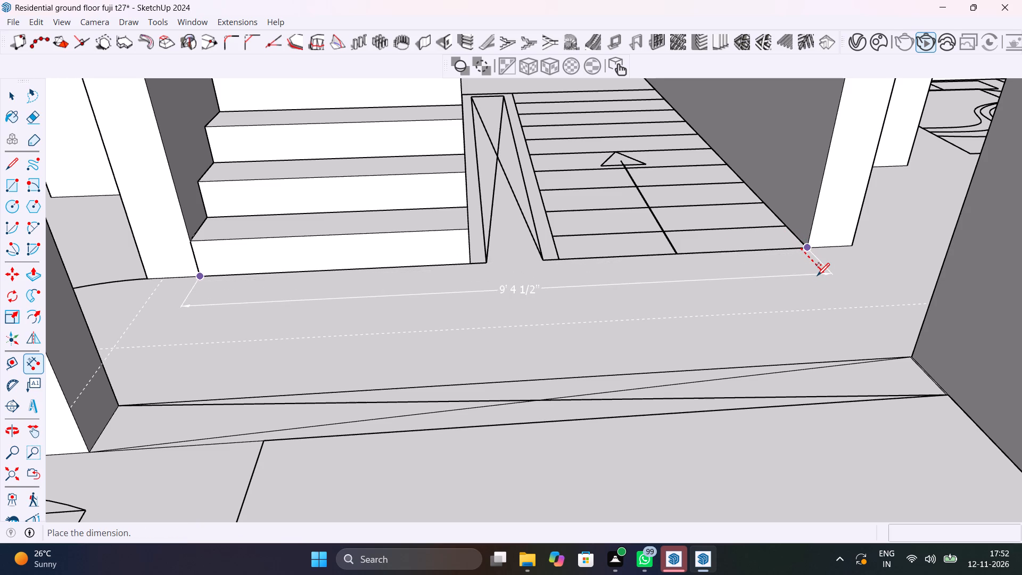
{"action": "key", "text": "Escape"}
Bring the whole house back into view and reopen the roof slab group for editing.
{"action": "scroll", "coordinate": [555, 264], "scroll_direction": "down", "scroll_amount": 19}
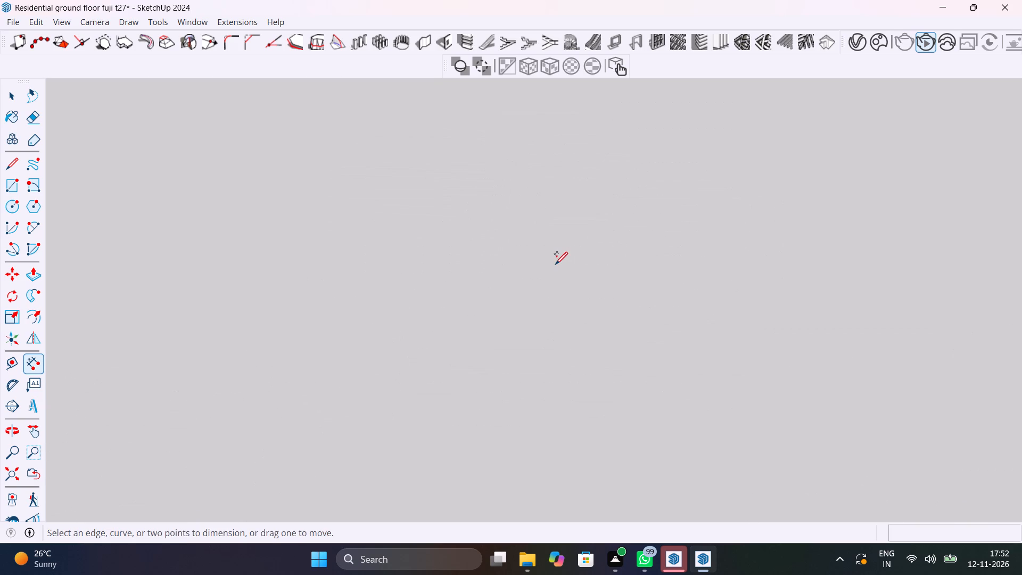
{"action": "scroll", "coordinate": [555, 264], "scroll_direction": "down", "scroll_amount": 19}
{"action": "left_click", "coordinate": [8, 472]}
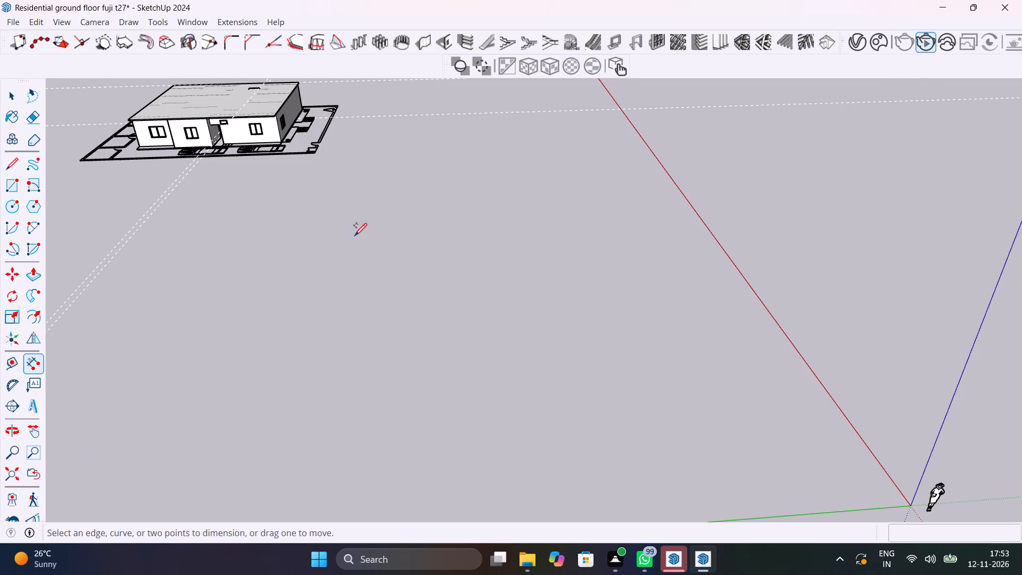
{"action": "key", "text": "space"}
{"action": "scroll", "coordinate": [238, 97], "scroll_direction": "up", "scroll_amount": 12}
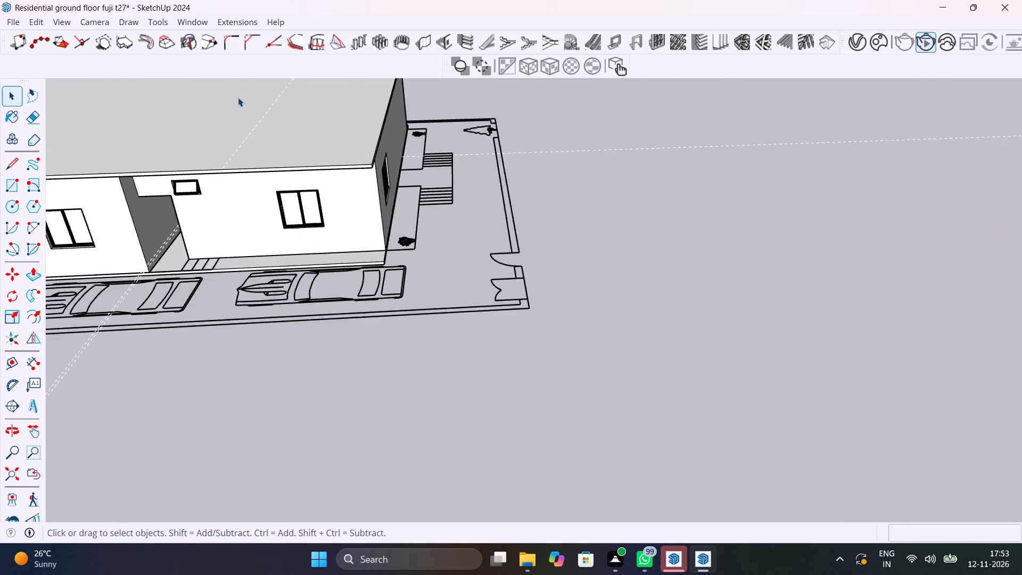
{"action": "scroll", "coordinate": [238, 97], "scroll_direction": "up", "scroll_amount": 1}
{"action": "middle_click_drag", "start_coordinate": [237, 128], "coordinate": [638, 368], "text": "shift"}
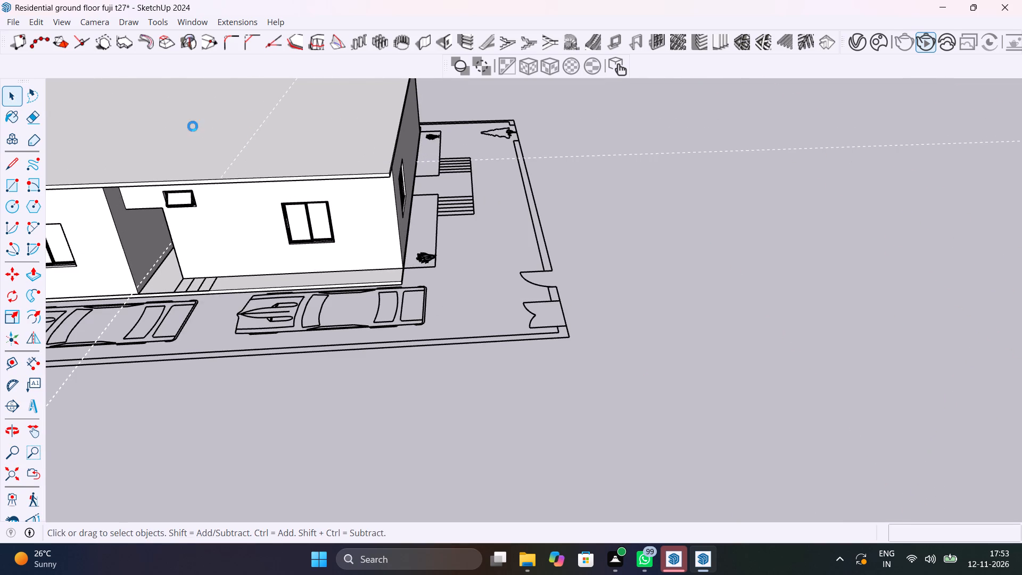
{"action": "middle_click_drag", "start_coordinate": [193, 126], "coordinate": [448, 249], "text": "shift"}
{"action": "scroll", "coordinate": [289, 163], "scroll_direction": "down", "scroll_amount": 4}
{"action": "middle_click_drag", "start_coordinate": [304, 177], "coordinate": [421, 287], "text": "shift"}
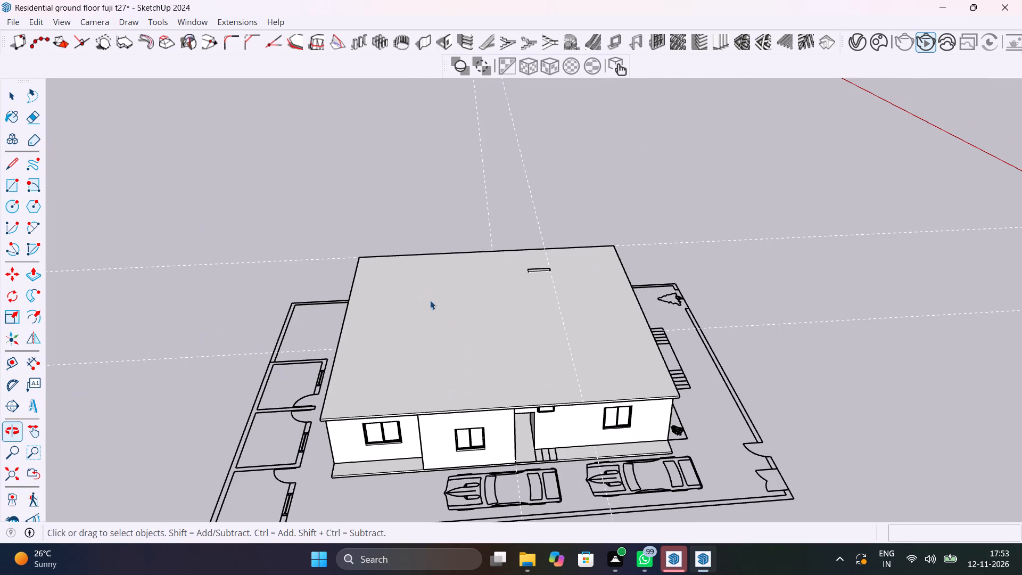
{"action": "double_click", "coordinate": [478, 331]}
{"action": "double_click", "coordinate": [484, 327]}
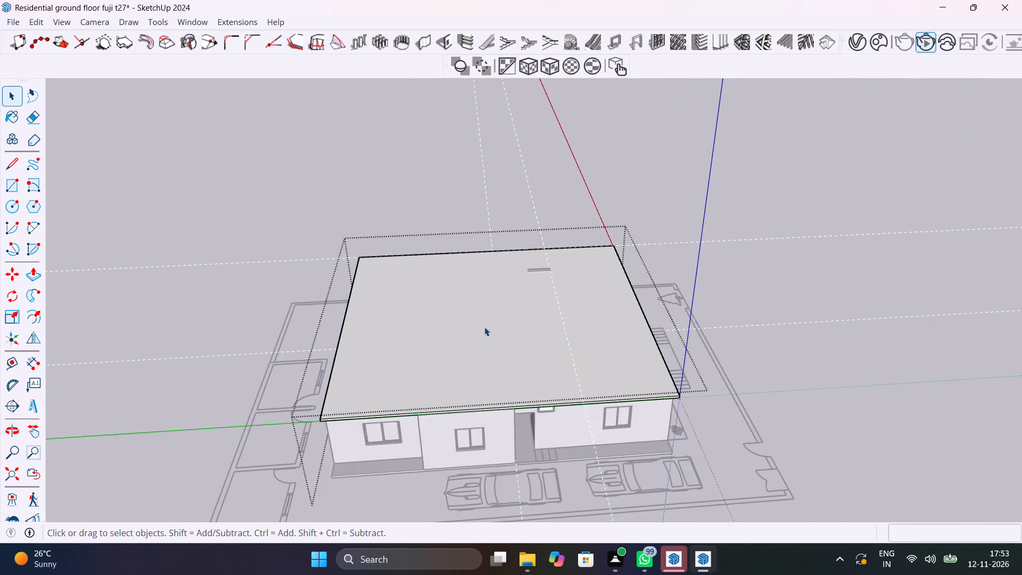
{"action": "scroll", "coordinate": [484, 327], "scroll_direction": "up", "scroll_amount": 5}
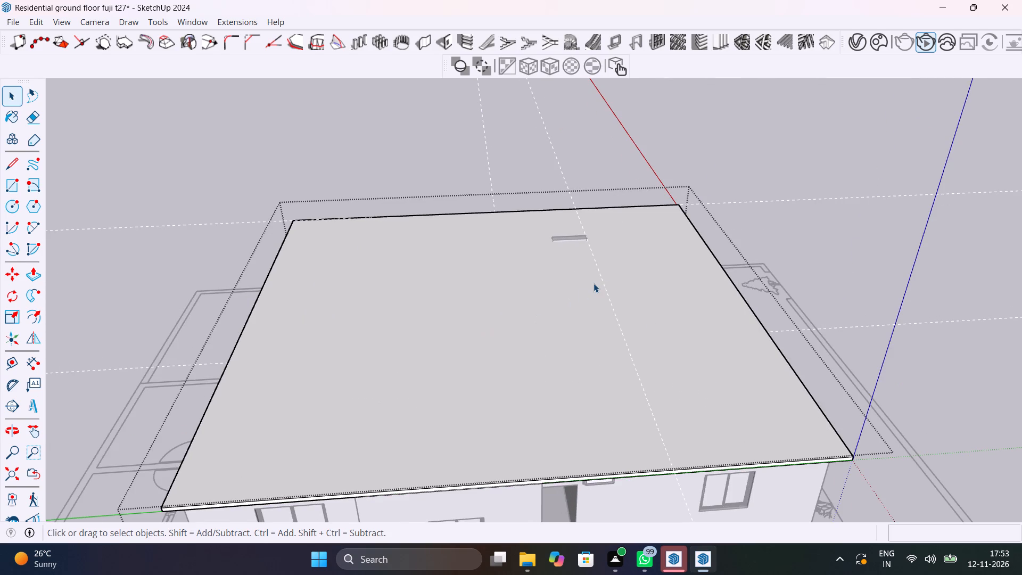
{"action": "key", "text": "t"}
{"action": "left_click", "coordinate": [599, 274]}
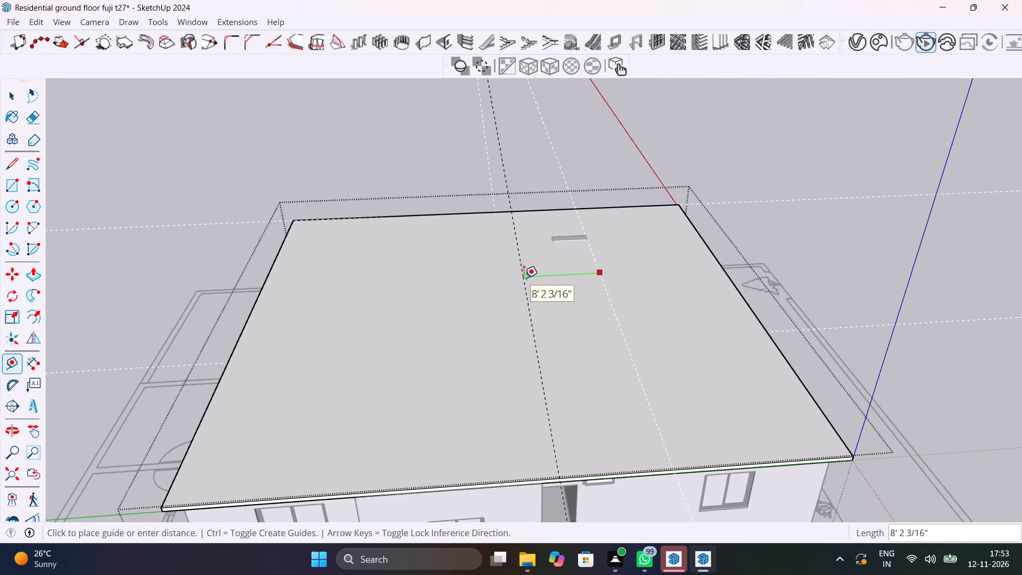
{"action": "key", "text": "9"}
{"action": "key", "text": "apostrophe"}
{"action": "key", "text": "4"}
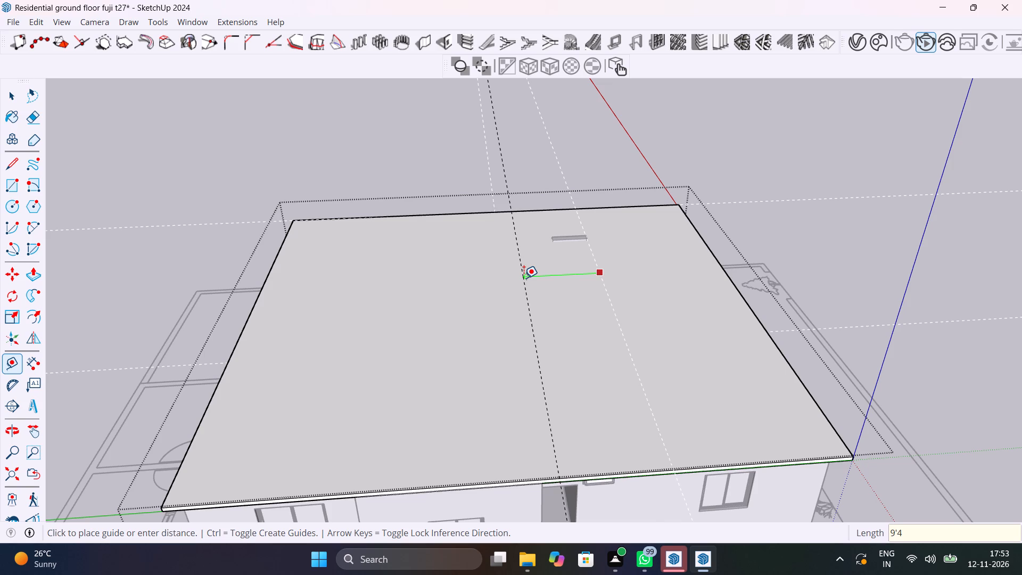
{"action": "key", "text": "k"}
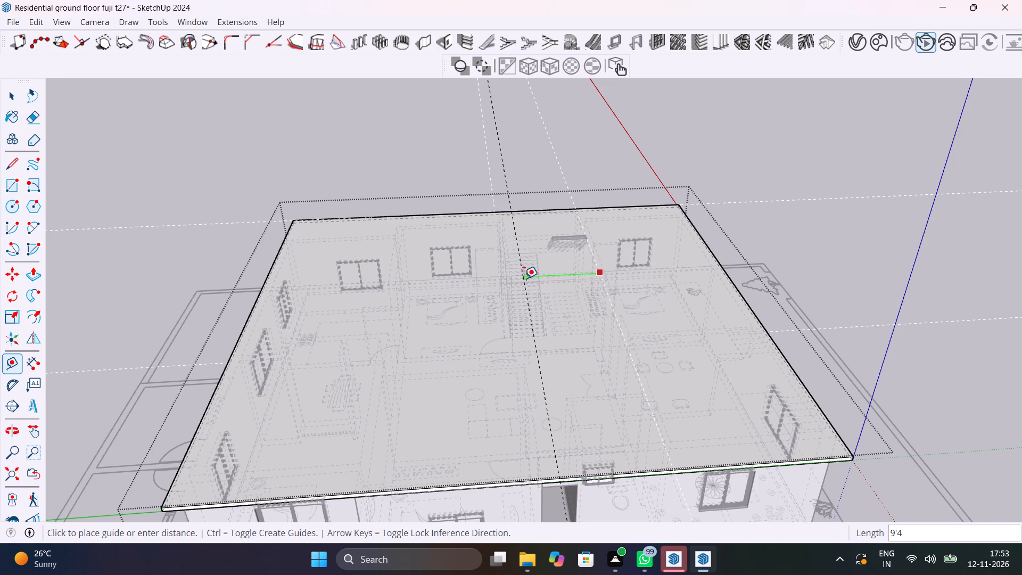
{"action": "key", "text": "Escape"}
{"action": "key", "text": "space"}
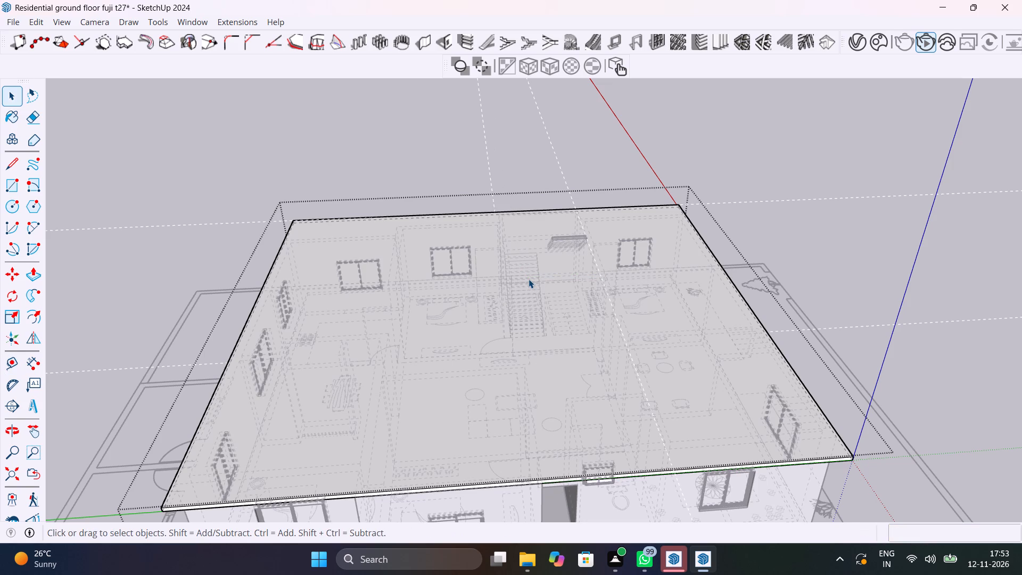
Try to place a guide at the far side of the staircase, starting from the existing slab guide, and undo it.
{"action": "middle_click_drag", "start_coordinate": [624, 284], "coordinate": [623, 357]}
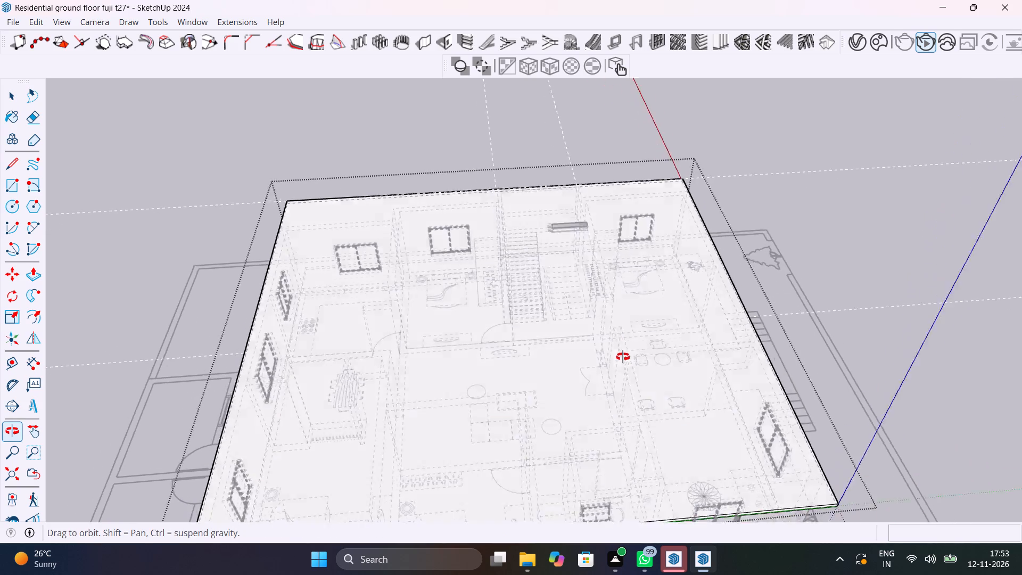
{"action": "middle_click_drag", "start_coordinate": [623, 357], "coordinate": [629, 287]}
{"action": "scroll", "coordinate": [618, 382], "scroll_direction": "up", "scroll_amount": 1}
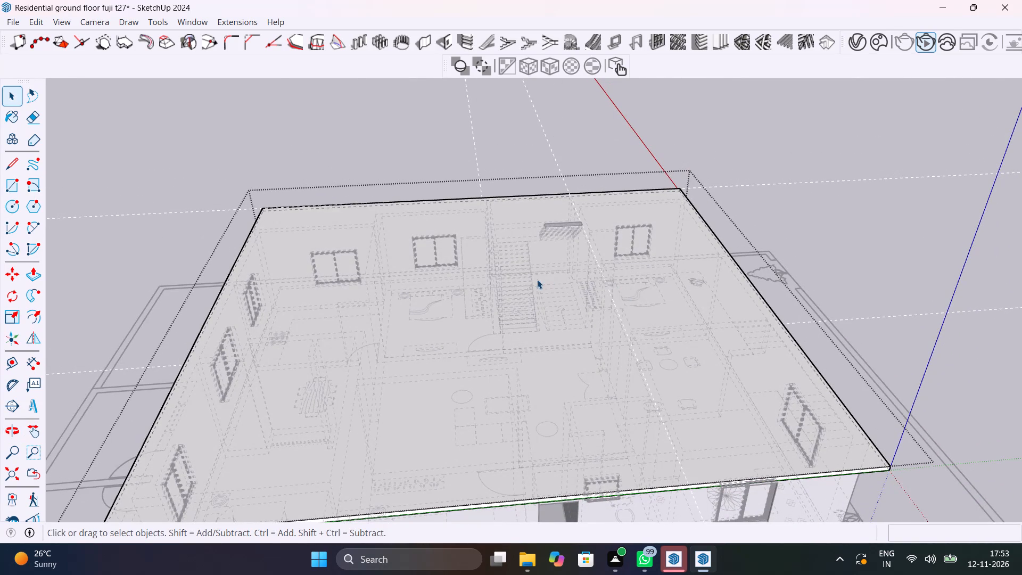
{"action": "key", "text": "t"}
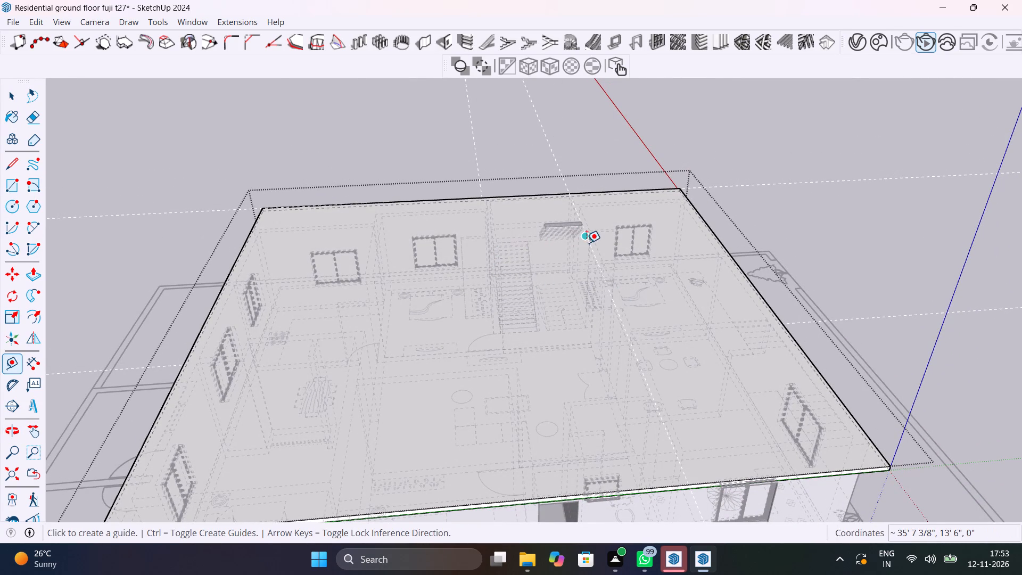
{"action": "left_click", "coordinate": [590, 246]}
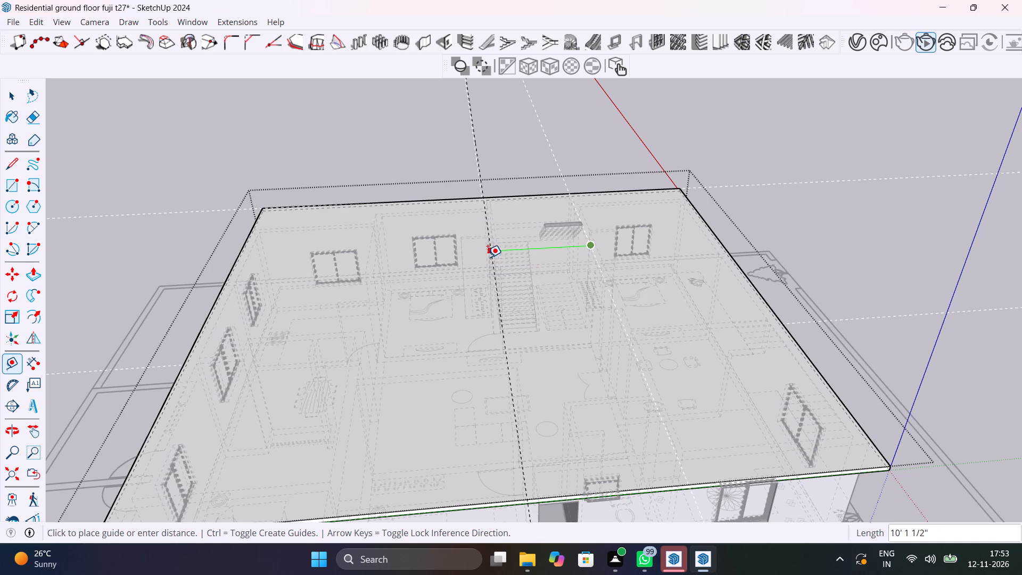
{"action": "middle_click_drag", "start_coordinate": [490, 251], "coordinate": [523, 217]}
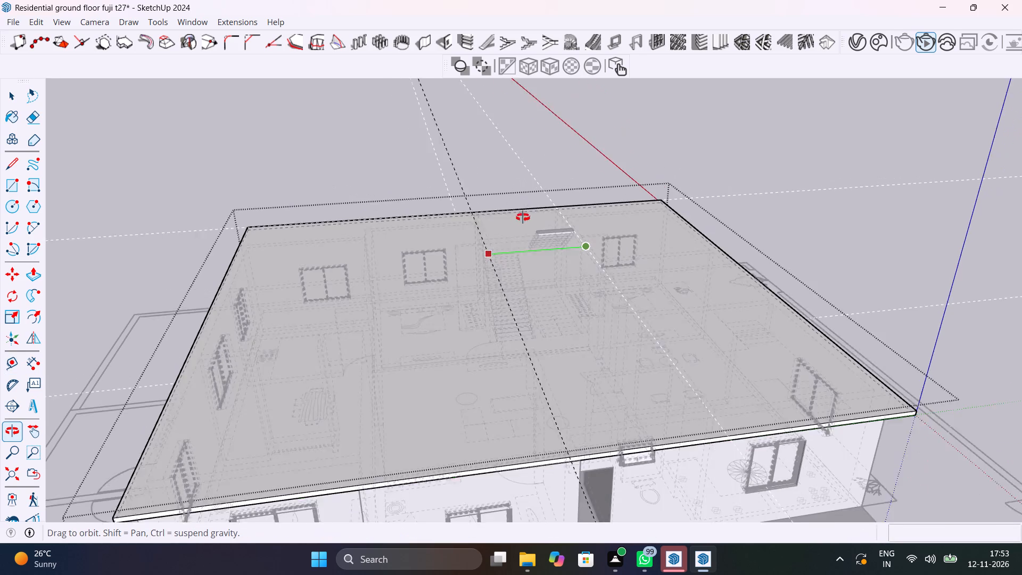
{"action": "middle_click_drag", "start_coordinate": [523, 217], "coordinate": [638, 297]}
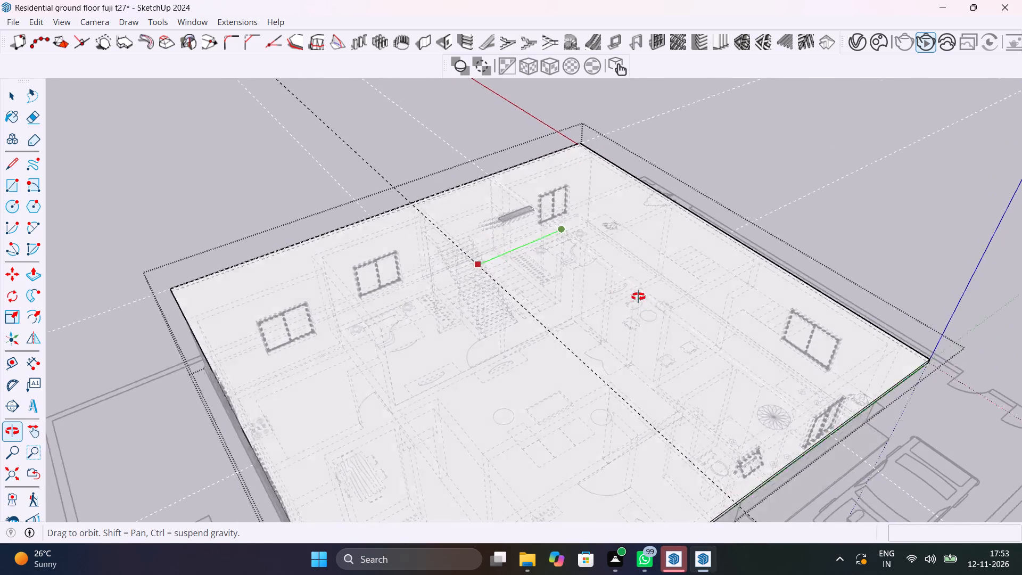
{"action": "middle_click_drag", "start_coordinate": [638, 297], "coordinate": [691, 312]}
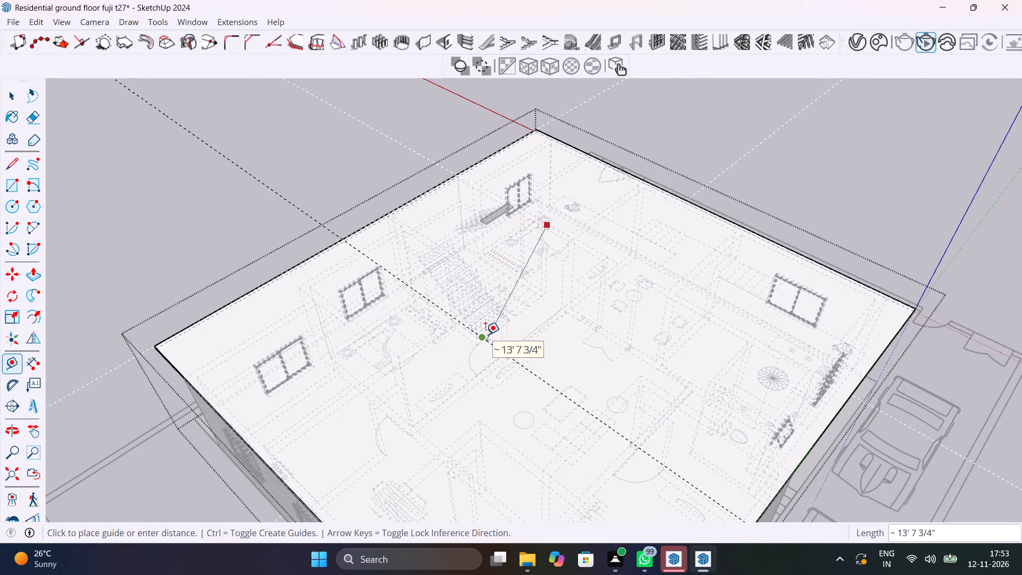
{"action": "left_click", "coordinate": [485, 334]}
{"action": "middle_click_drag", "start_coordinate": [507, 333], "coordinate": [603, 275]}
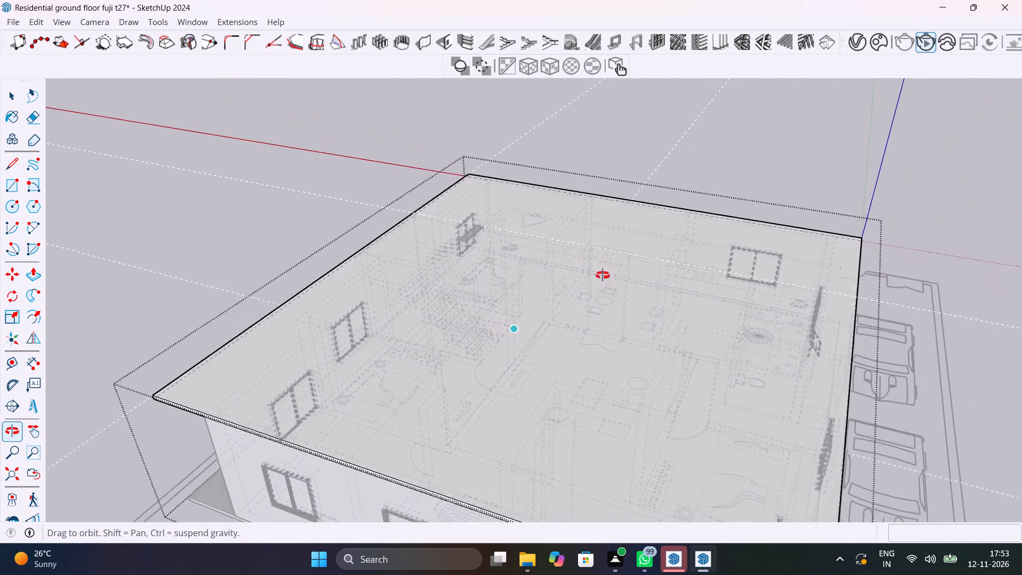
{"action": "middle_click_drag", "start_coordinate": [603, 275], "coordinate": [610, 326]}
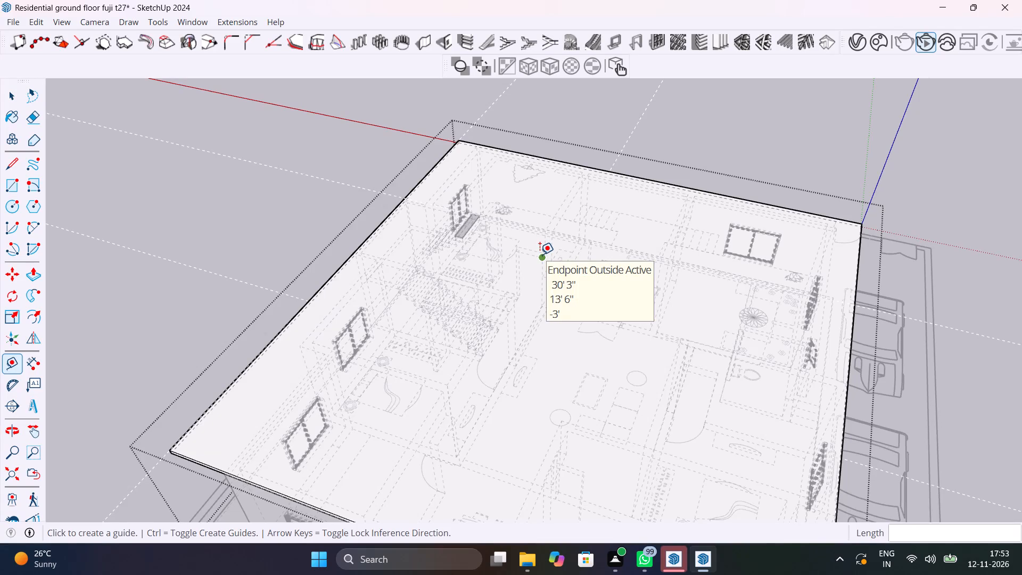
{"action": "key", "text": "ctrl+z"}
Place a guide parallel to the existing slab guide, offset 9' 4 1/2" along the green axis to the staircase's other side.
{"action": "middle_click_drag", "start_coordinate": [543, 258], "coordinate": [271, 177]}
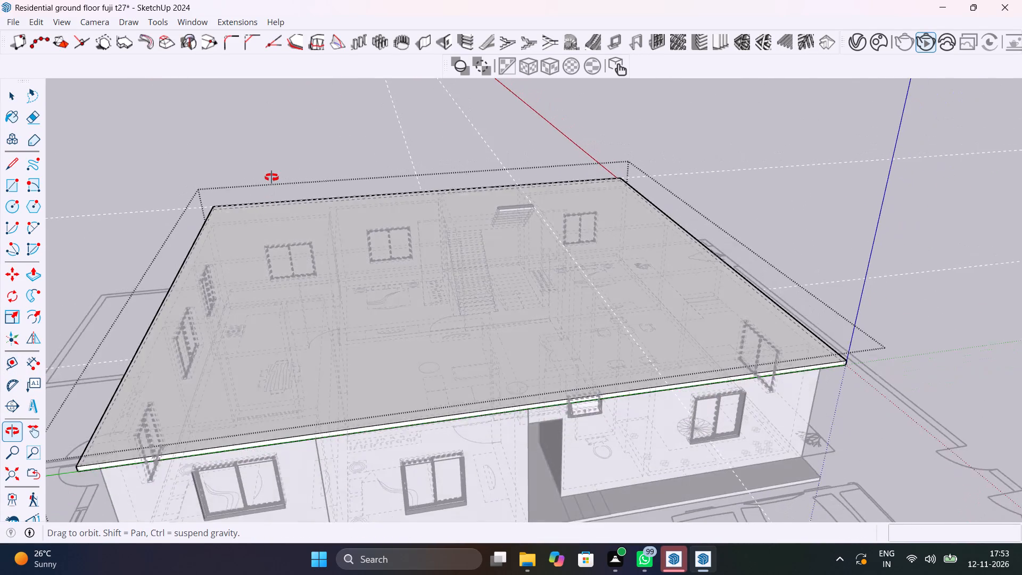
{"action": "middle_click_drag", "start_coordinate": [271, 177], "coordinate": [239, 196]}
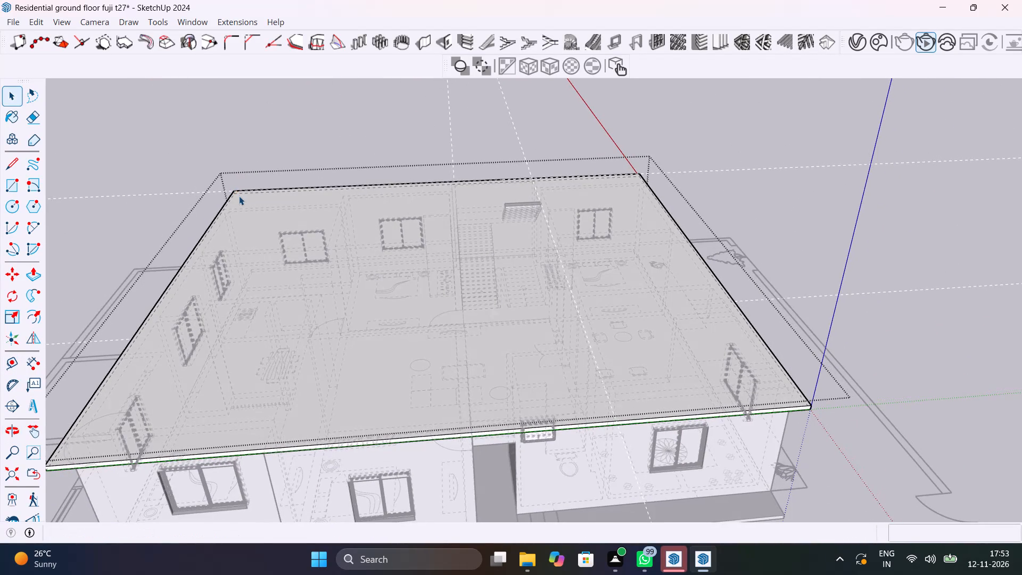
{"action": "key", "text": "t"}
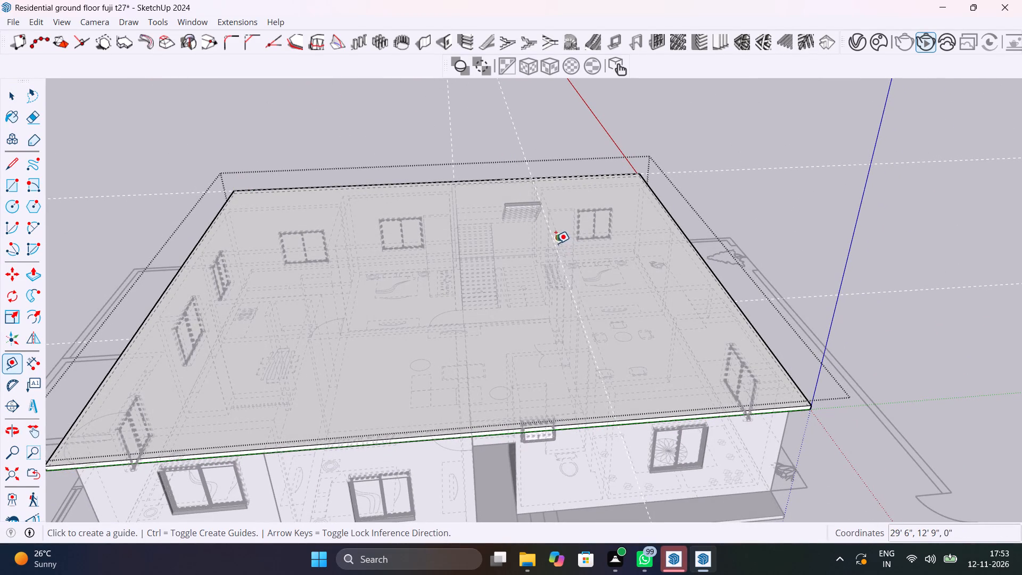
{"action": "left_click", "coordinate": [551, 239]}
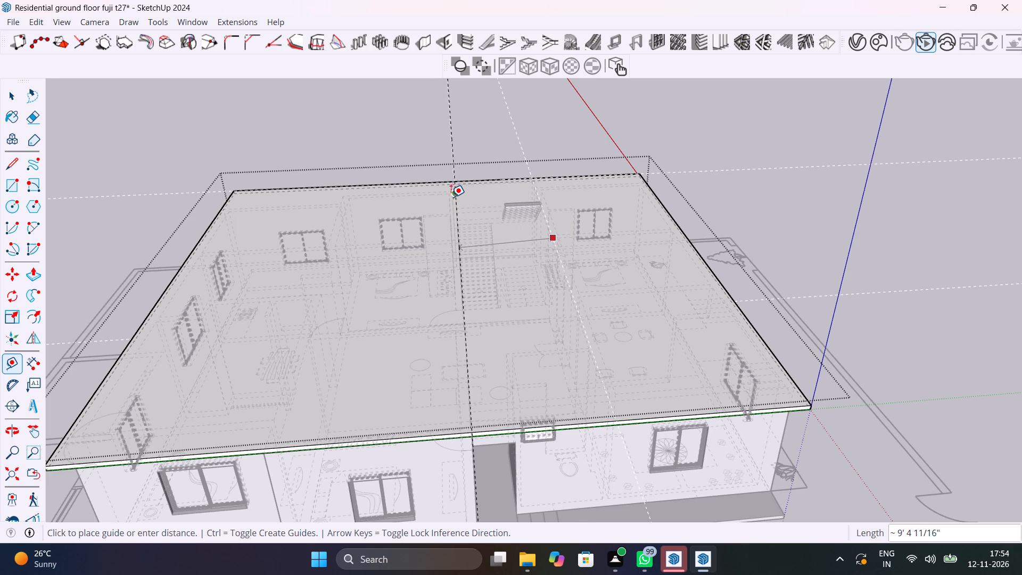
{"action": "key", "text": "Left"}
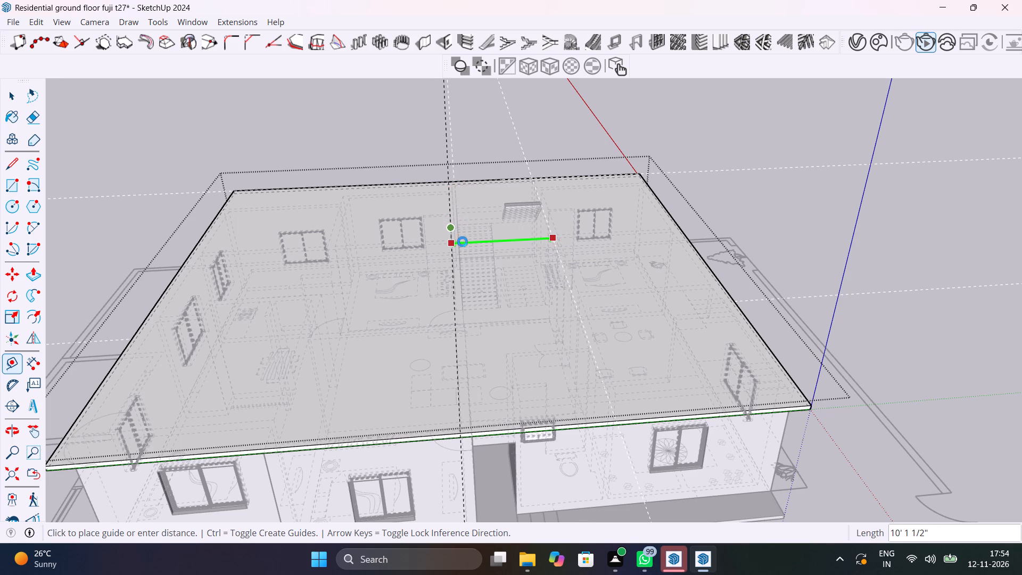
{"action": "left_click", "coordinate": [459, 300]}
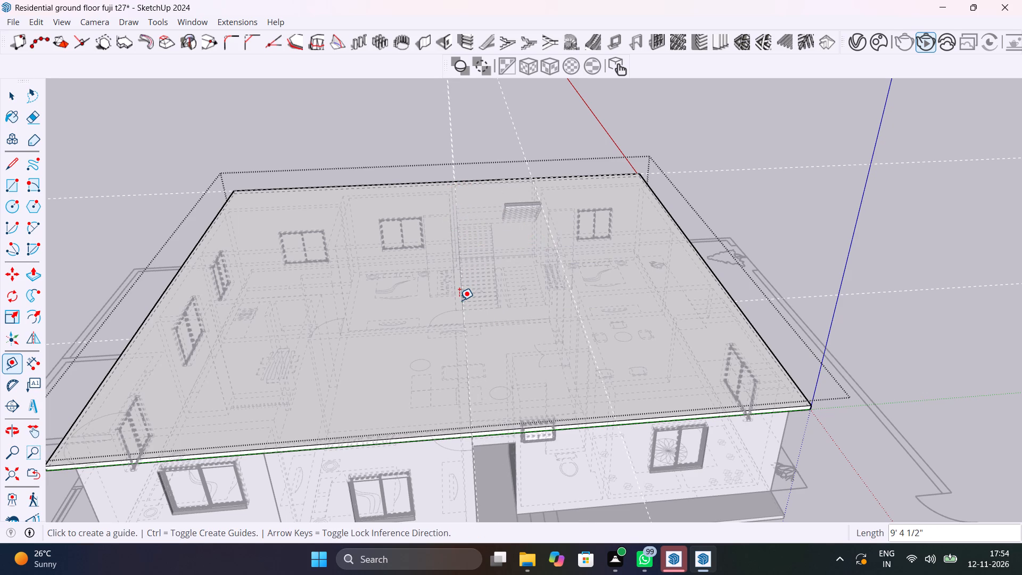
{"action": "key", "text": "space"}
{"action": "type", "text": "k"}
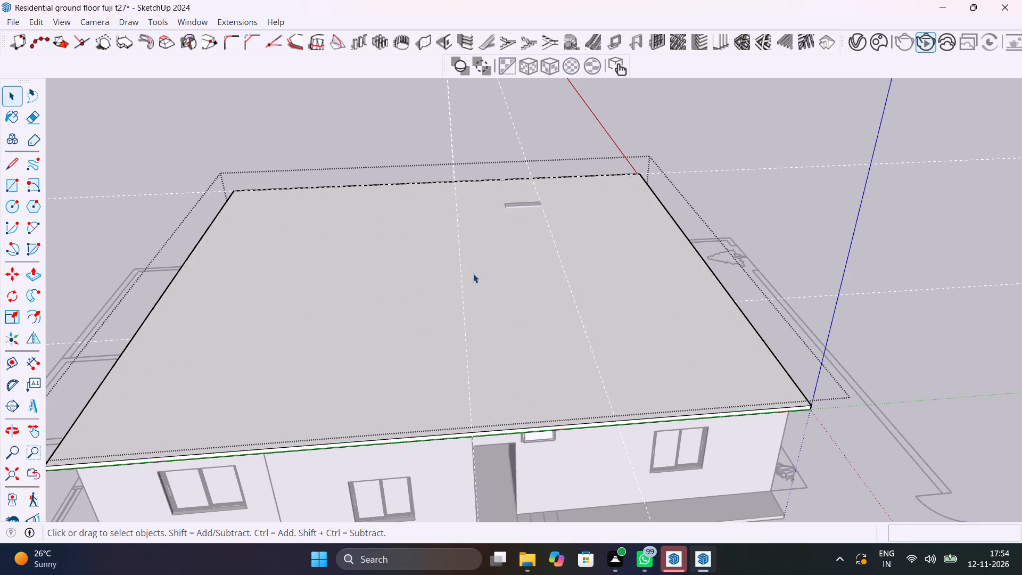
{"action": "key", "text": "k"}
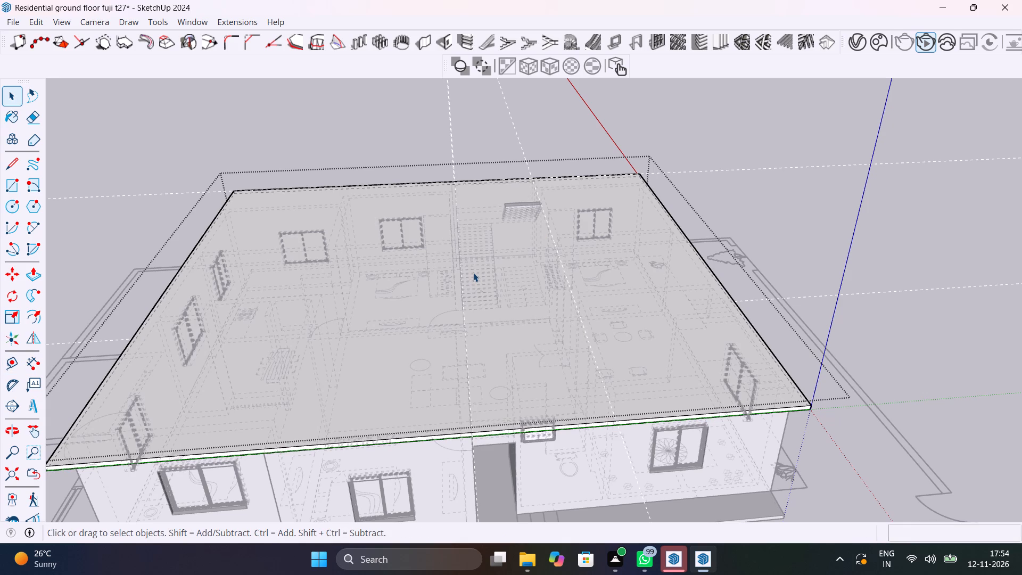
Place a guide parallel to the slab's rear edge, about 13' 1 1/2" in along the red axis, level with the staircase's front end.
{"action": "key", "text": "t"}
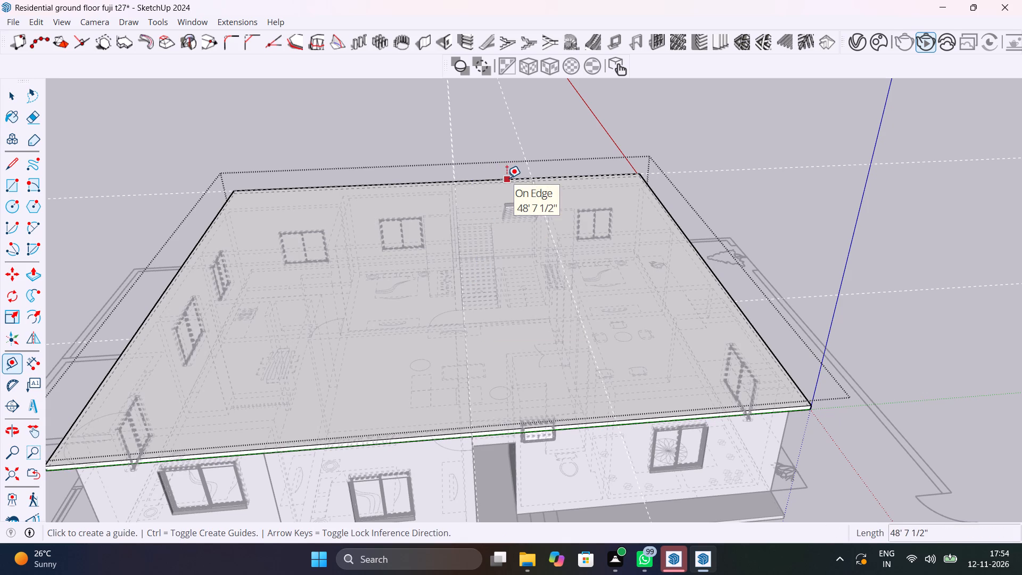
{"action": "scroll", "coordinate": [507, 178], "scroll_direction": "up", "scroll_amount": 8}
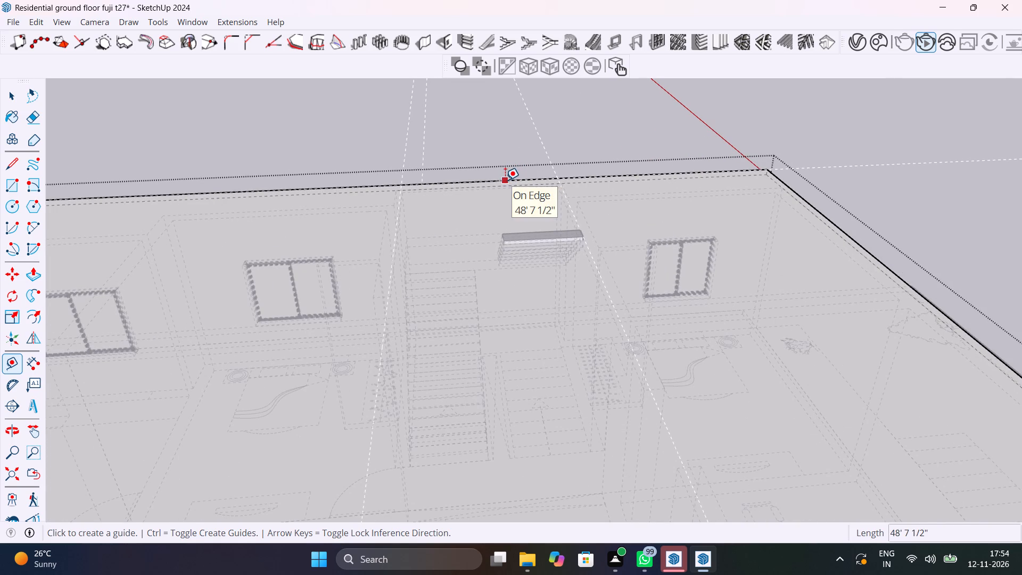
{"action": "left_click", "coordinate": [505, 180]}
{"action": "scroll", "coordinate": [513, 237], "scroll_direction": "down", "scroll_amount": 13}
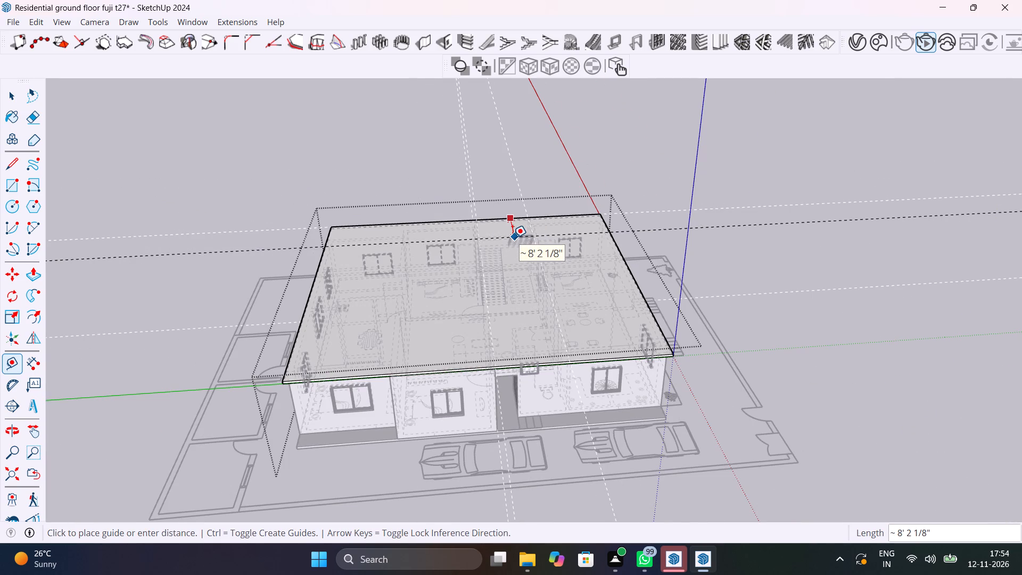
{"action": "key", "text": "Right"}
{"action": "key", "text": "Up"}
{"action": "key", "text": "Left"}
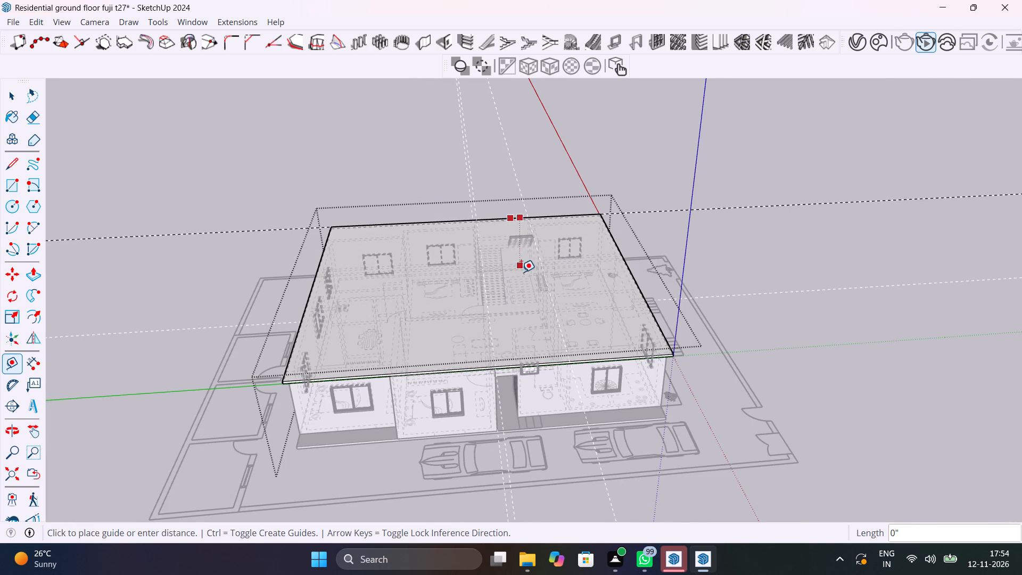
{"action": "key", "text": "Down"}
{"action": "key", "text": "Right"}
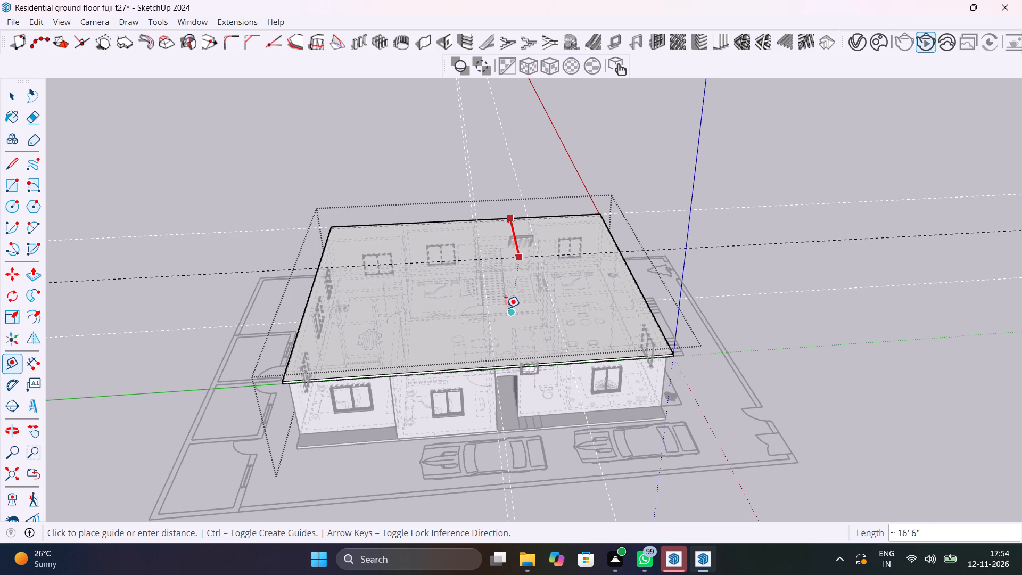
{"action": "scroll", "coordinate": [501, 304], "scroll_direction": "up", "scroll_amount": 5}
{"action": "middle_click_drag", "start_coordinate": [501, 303], "coordinate": [858, 400]}
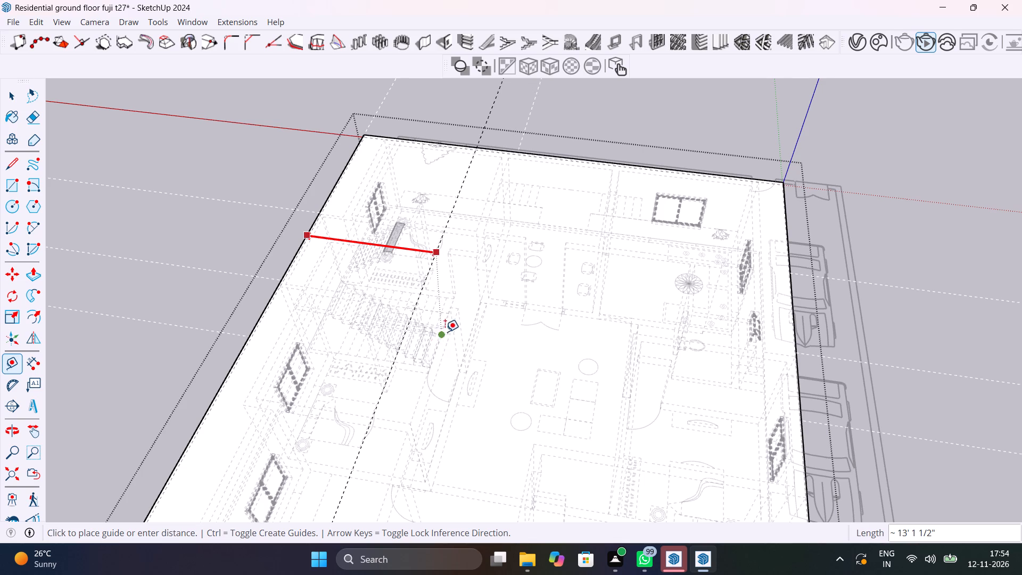
{"action": "middle_click_drag", "start_coordinate": [453, 326], "coordinate": [530, 268]}
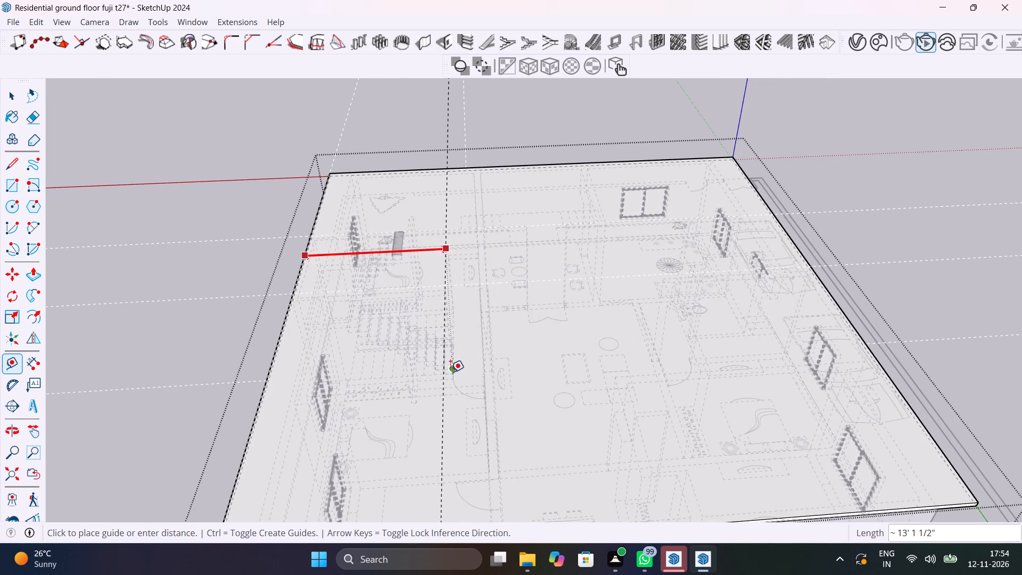
{"action": "left_click", "coordinate": [450, 374]}
{"action": "key", "text": "space"}
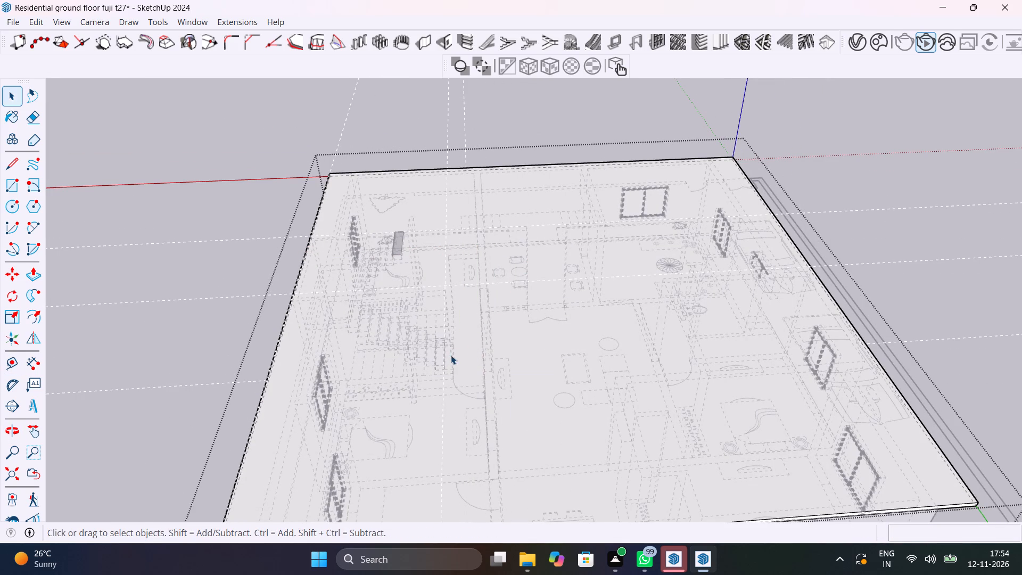
Draw a rectangle about 12' 5 11/16" by 9' 4 1/2" on the roof slab, following the guides over the staircase up to near the rear edge.
{"action": "middle_click_drag", "start_coordinate": [415, 340], "coordinate": [110, 414]}
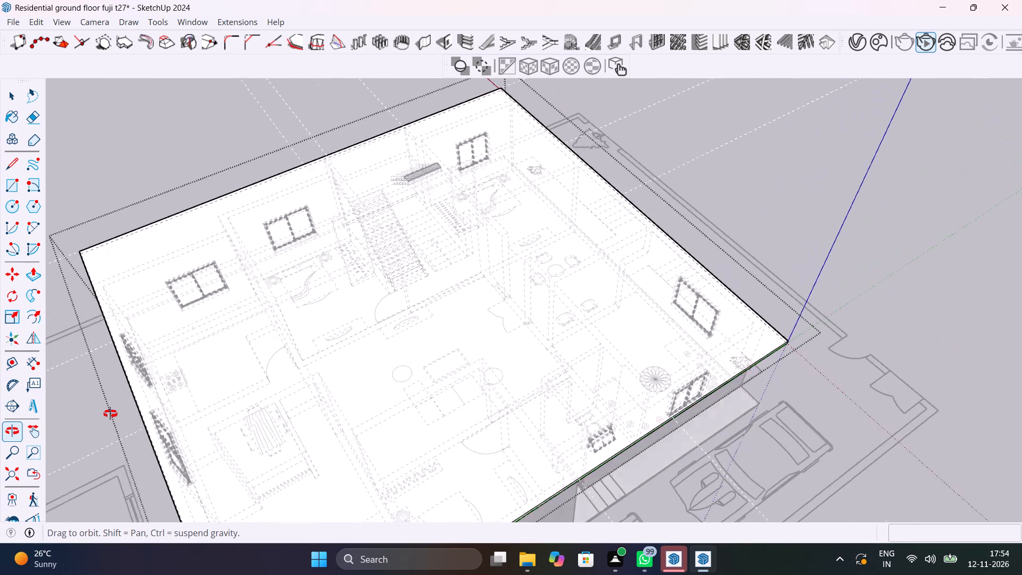
{"action": "middle_click_drag", "start_coordinate": [110, 414], "coordinate": [110, 414]}
{"action": "middle_click_drag", "start_coordinate": [501, 143], "coordinate": [545, 204], "text": "shift"}
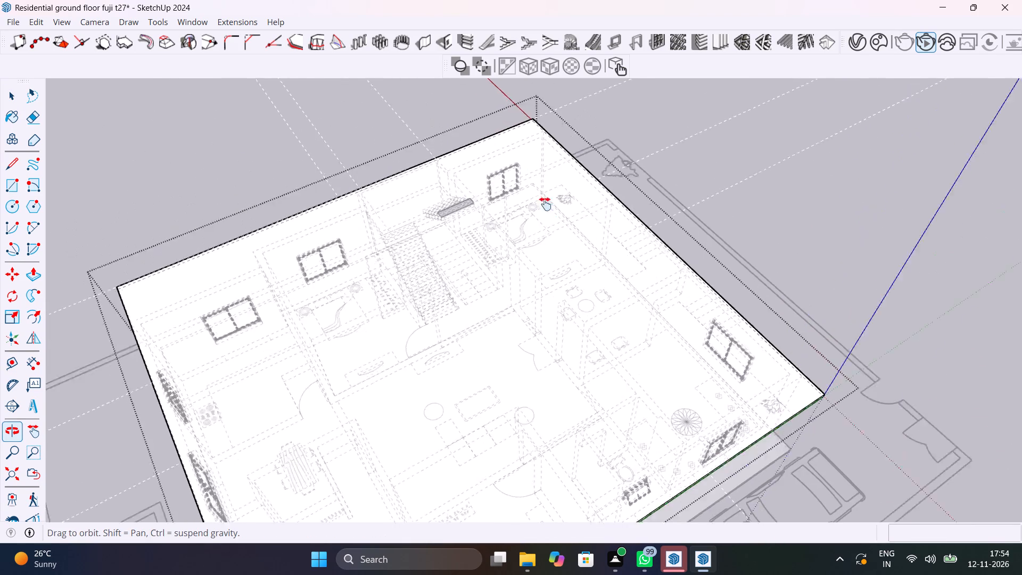
{"action": "middle_click_drag", "start_coordinate": [545, 204], "coordinate": [465, 226], "text": "shift"}
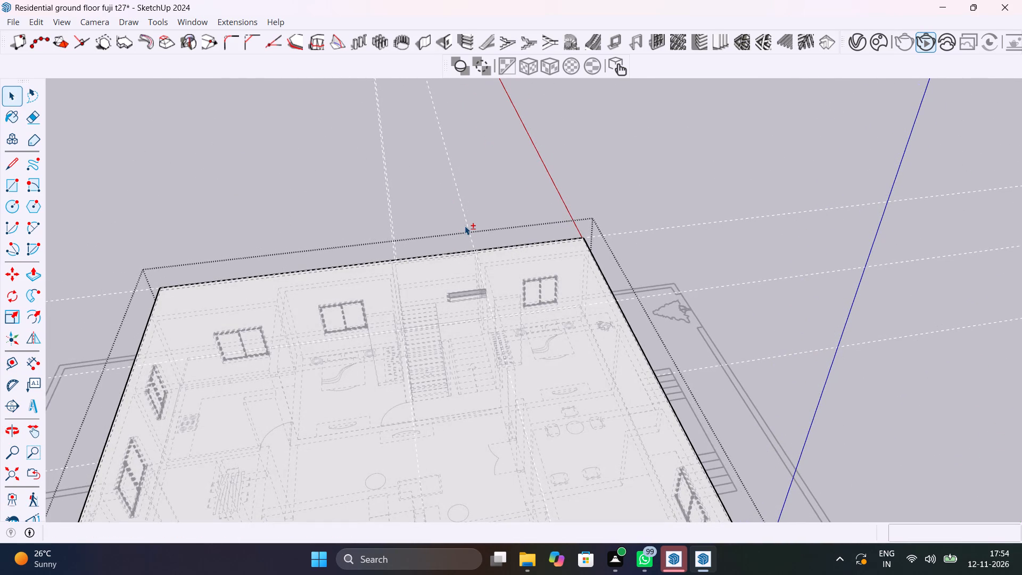
{"action": "key", "text": "k"}
{"action": "scroll", "coordinate": [479, 279], "scroll_direction": "up", "scroll_amount": 5}
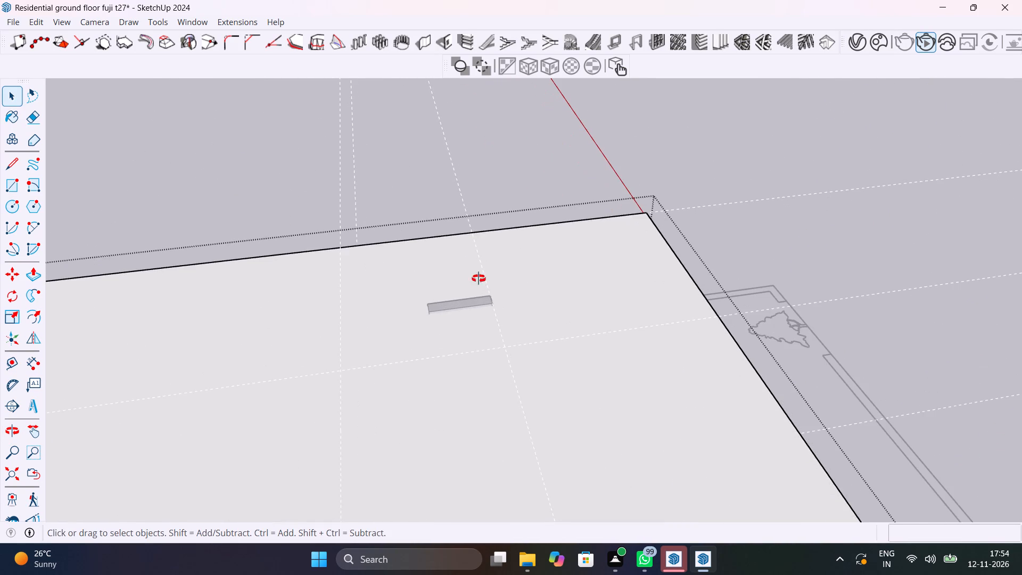
{"action": "middle_click_drag", "start_coordinate": [479, 278], "coordinate": [448, 251]}
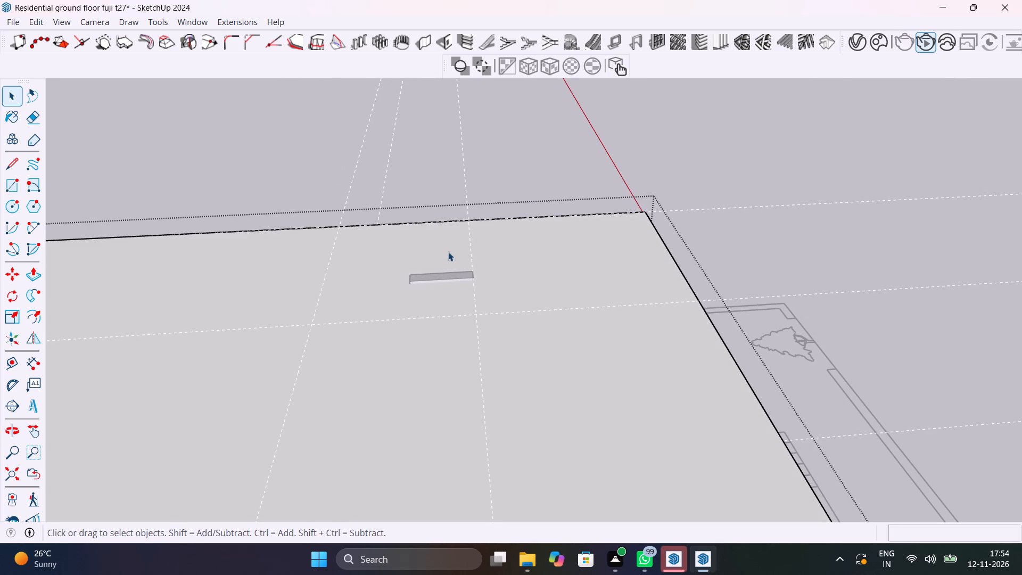
{"action": "key", "text": "r"}
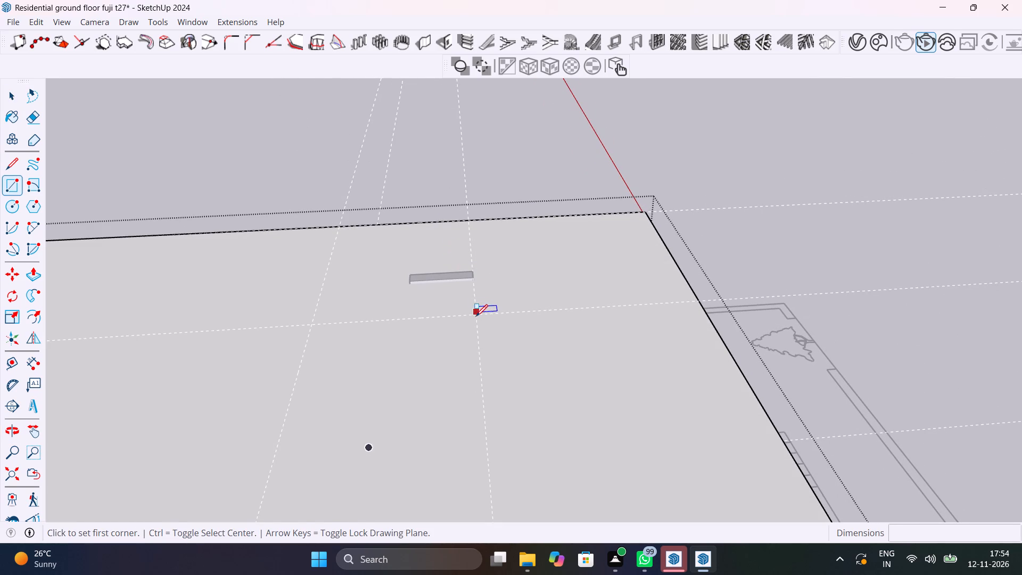
{"action": "left_click", "coordinate": [311, 323]}
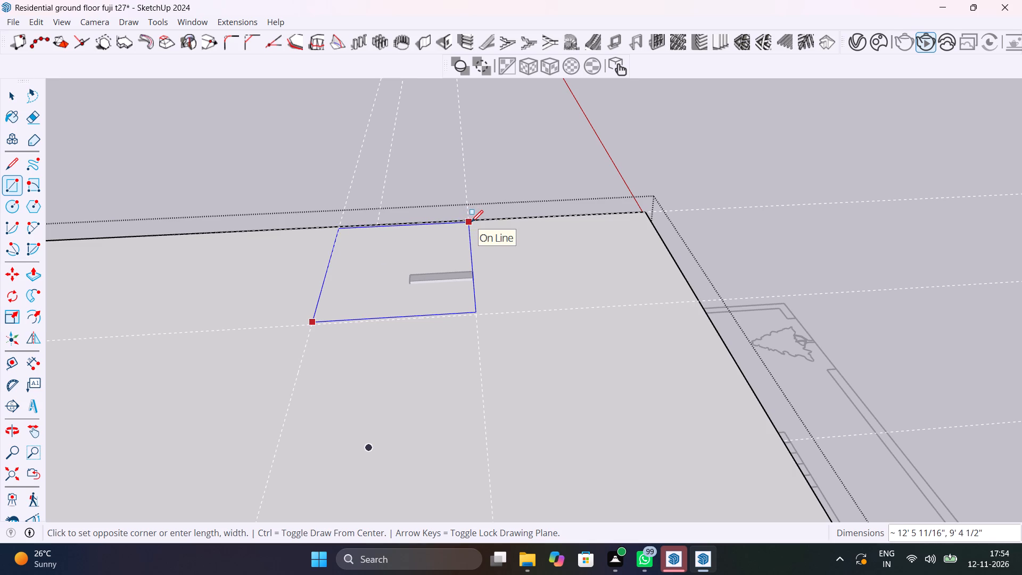
{"action": "left_click", "coordinate": [471, 222]}
Push the rectangular face 6" down through the roof slab with Push/Pull to cut the stair opening.
{"action": "key", "text": "space"}
{"action": "left_click", "coordinate": [393, 278]}
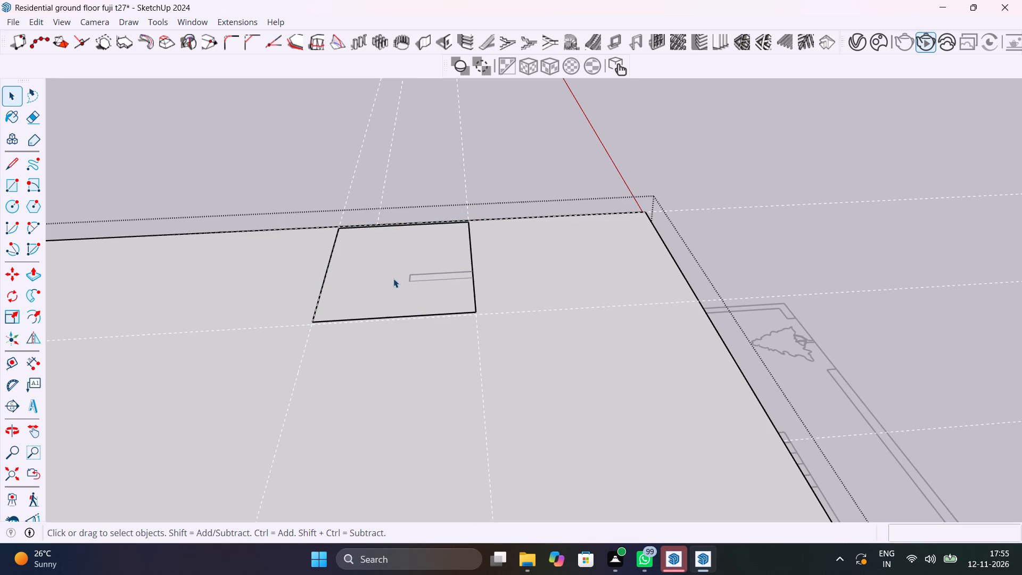
{"action": "middle_click_drag", "start_coordinate": [393, 278], "coordinate": [406, 294]}
{"action": "scroll", "coordinate": [406, 294], "scroll_direction": "up", "scroll_amount": 1}
{"action": "key", "text": "p"}
{"action": "left_click", "coordinate": [406, 294]}
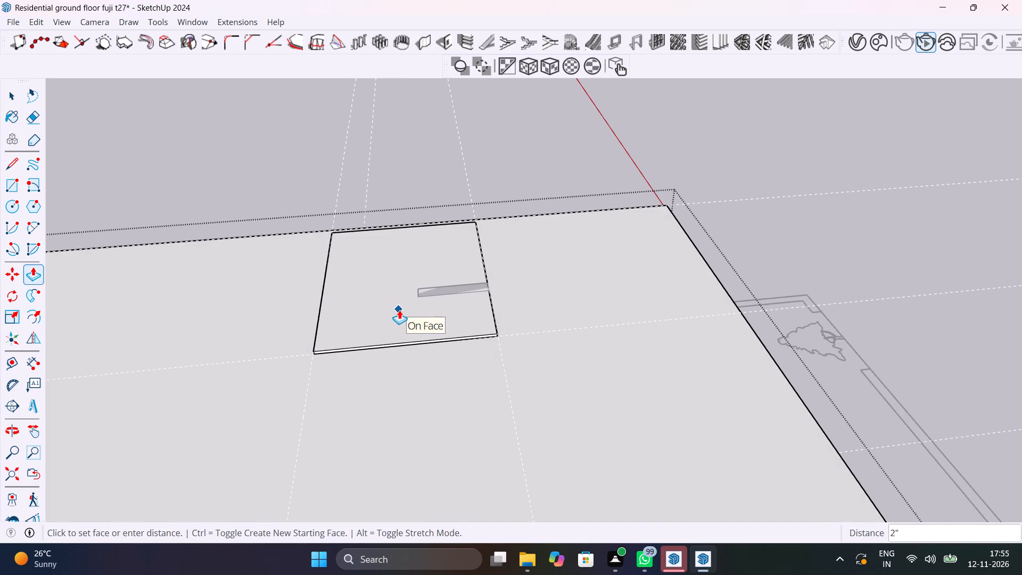
{"action": "key", "text": "ctrl+z"}
{"action": "left_click", "coordinate": [398, 310]}
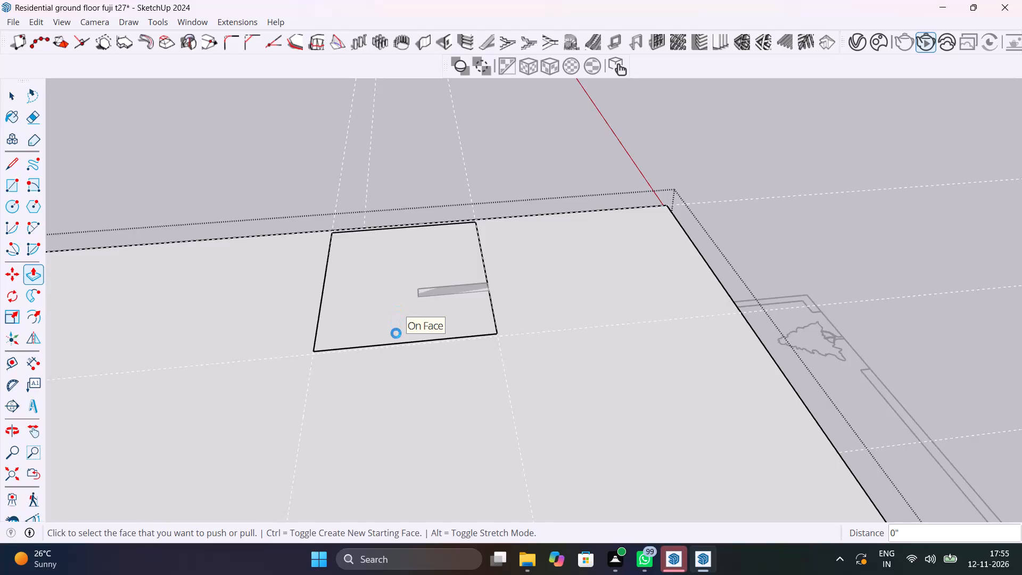
{"action": "middle_click_drag", "start_coordinate": [398, 308], "coordinate": [414, 230]}
{"action": "key", "text": "Escape"}
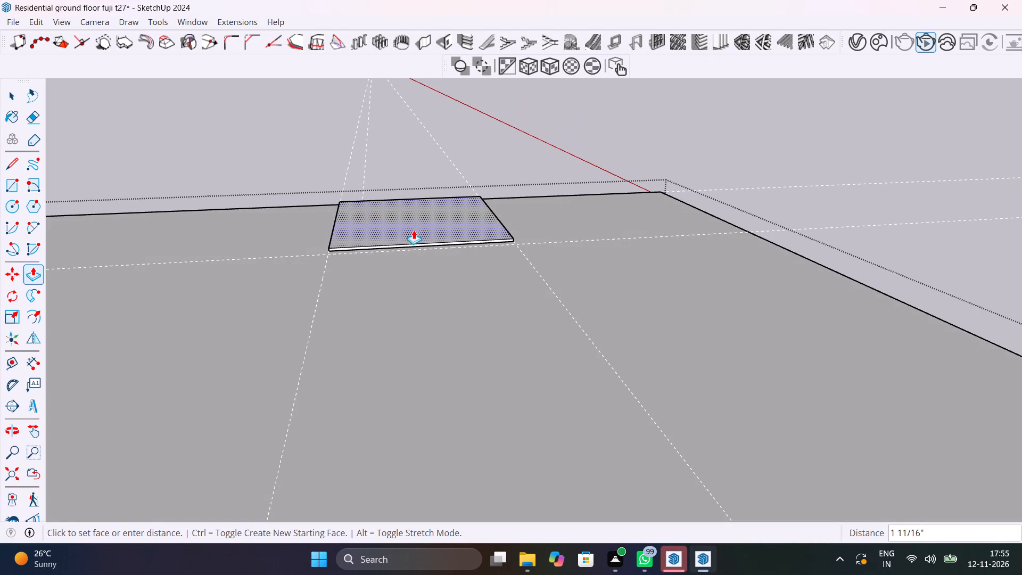
{"action": "left_click", "coordinate": [375, 228]}
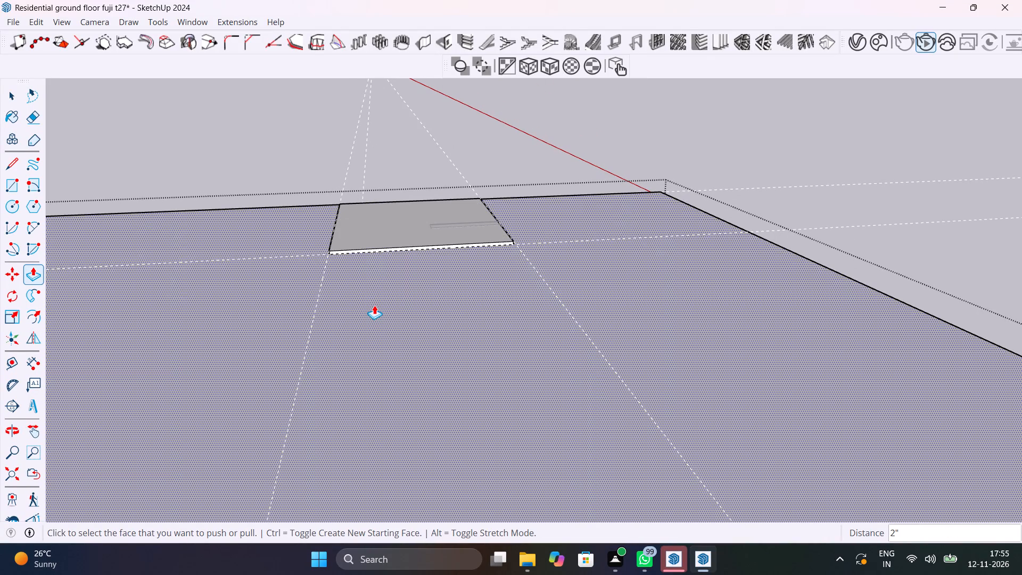
{"action": "key", "text": "Escape"}
{"action": "left_click", "coordinate": [375, 224]}
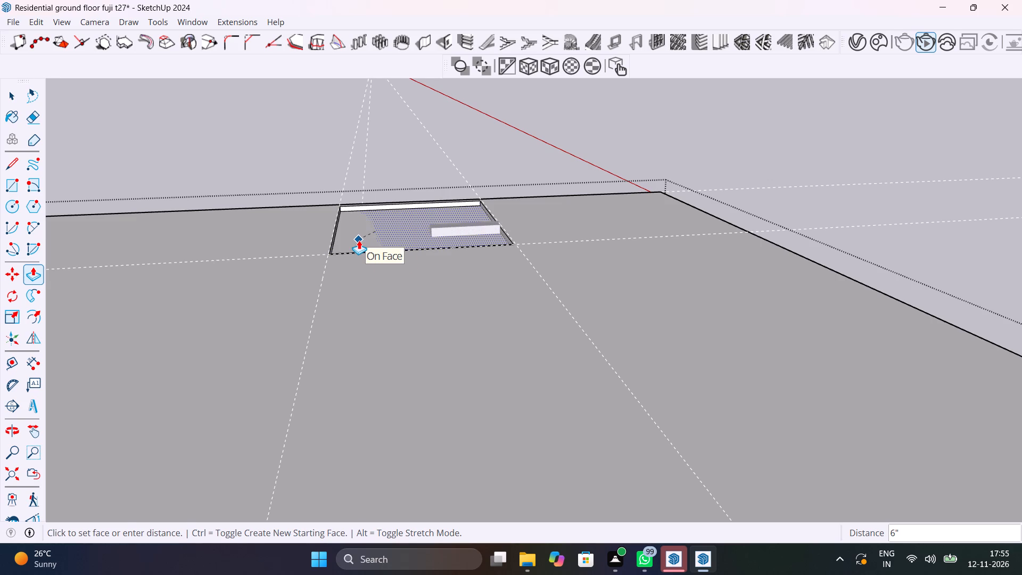
{"action": "left_click", "coordinate": [359, 240]}
Close the roof slab group and turn off the display of hidden back edges.
{"action": "middle_click_drag", "start_coordinate": [376, 233], "coordinate": [707, 415]}
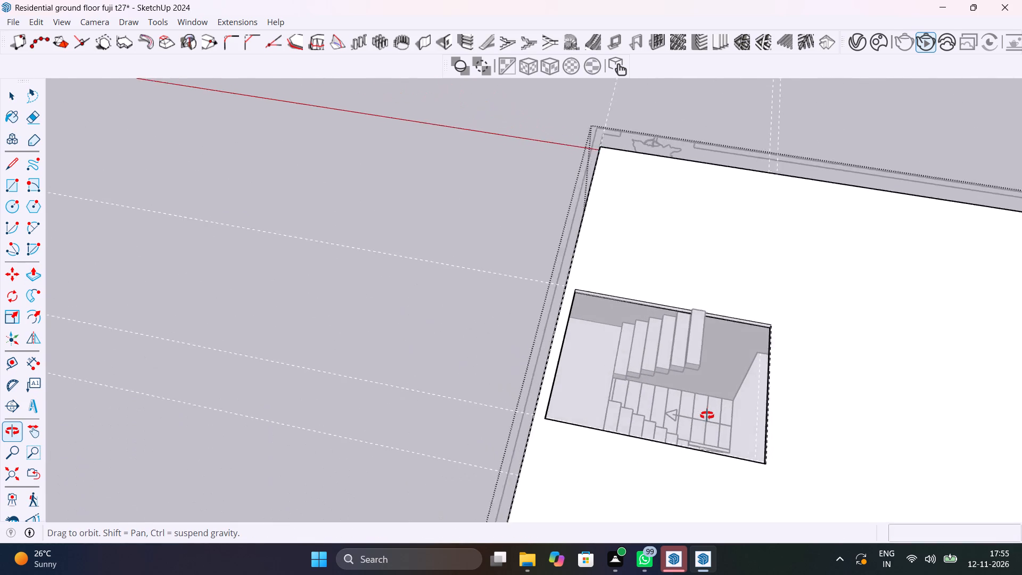
{"action": "middle_click_drag", "start_coordinate": [707, 415], "coordinate": [361, 350]}
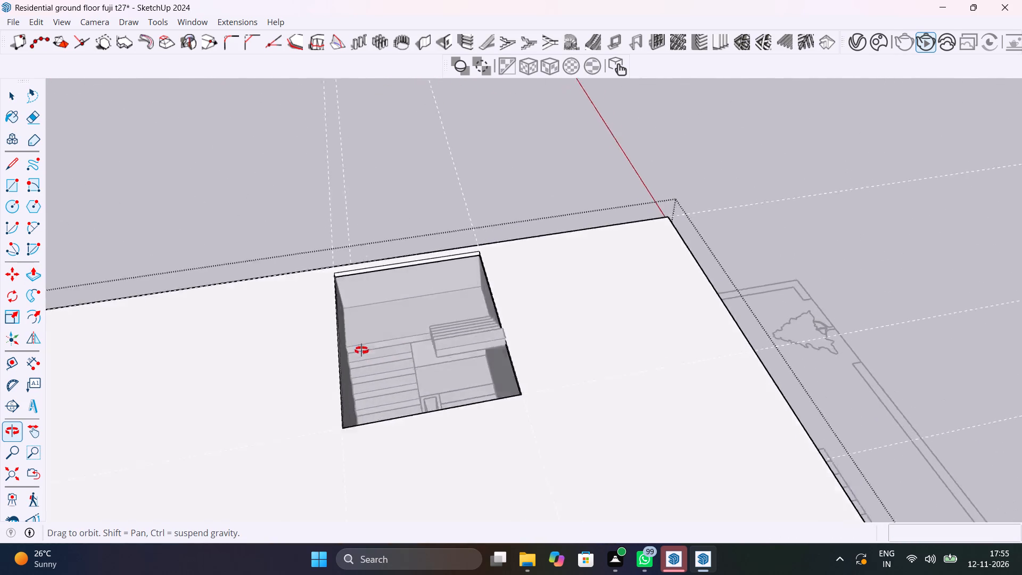
{"action": "middle_click_drag", "start_coordinate": [361, 350], "coordinate": [399, 354]}
{"action": "key", "text": "space"}
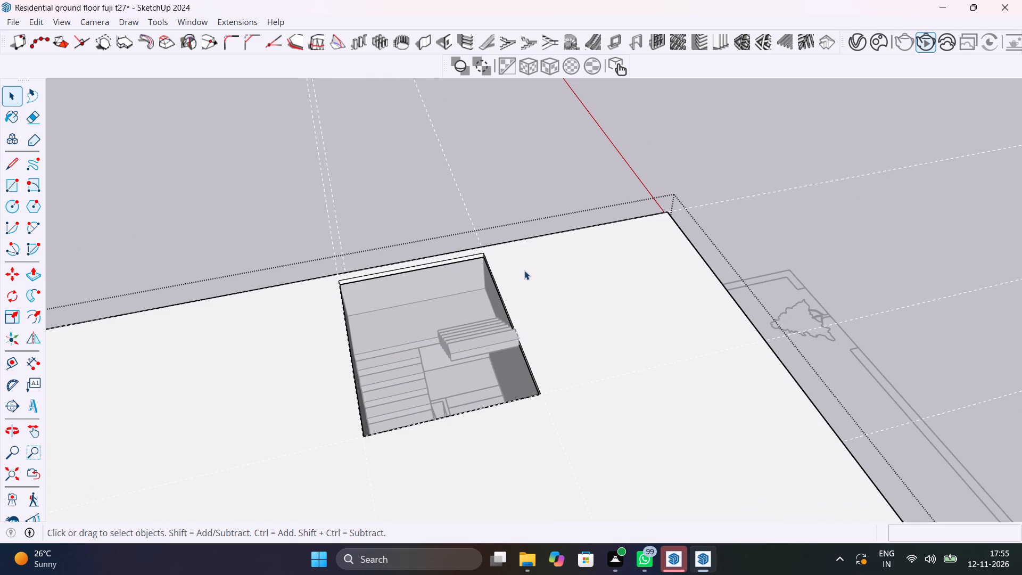
{"action": "key", "text": "k"}
{"action": "left_click", "coordinate": [696, 132]}
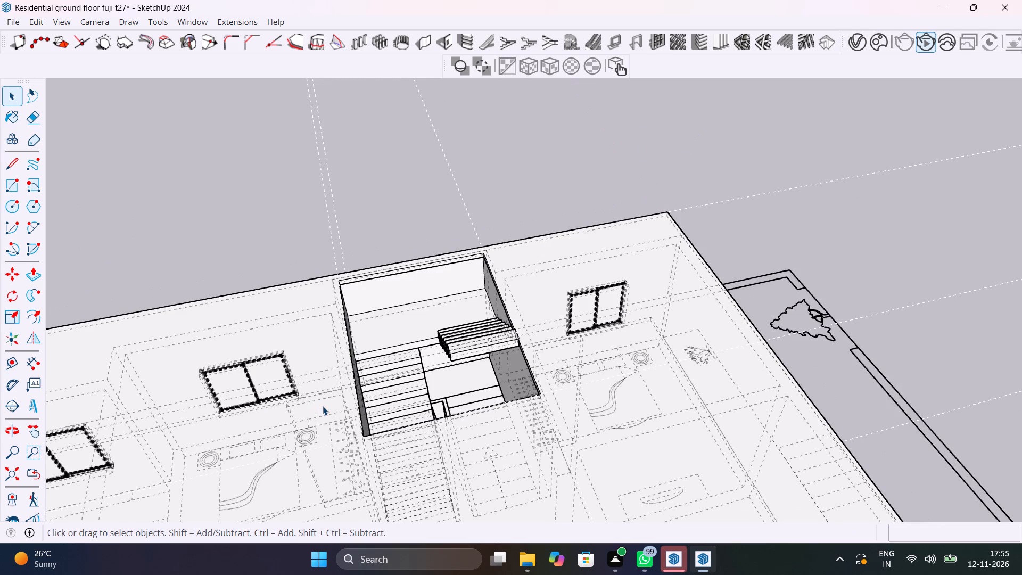
{"action": "key", "text": "k"}
Examine the staircase through the slab opening from several sides, checking its fit against the steps and surrounding walls.
{"action": "middle_click_drag", "start_coordinate": [426, 410], "coordinate": [702, 385]}
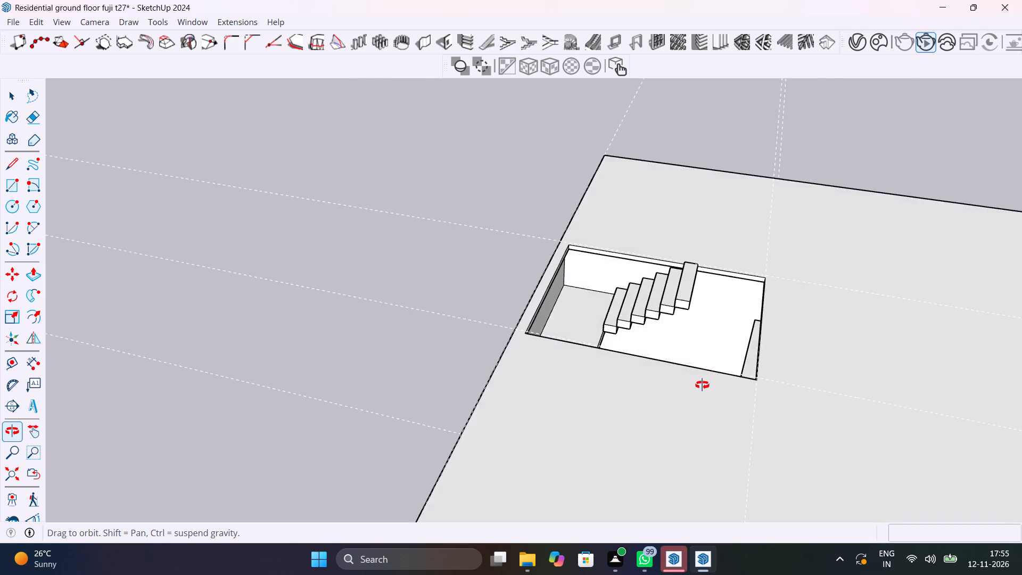
{"action": "middle_click_drag", "start_coordinate": [702, 385], "coordinate": [668, 307]}
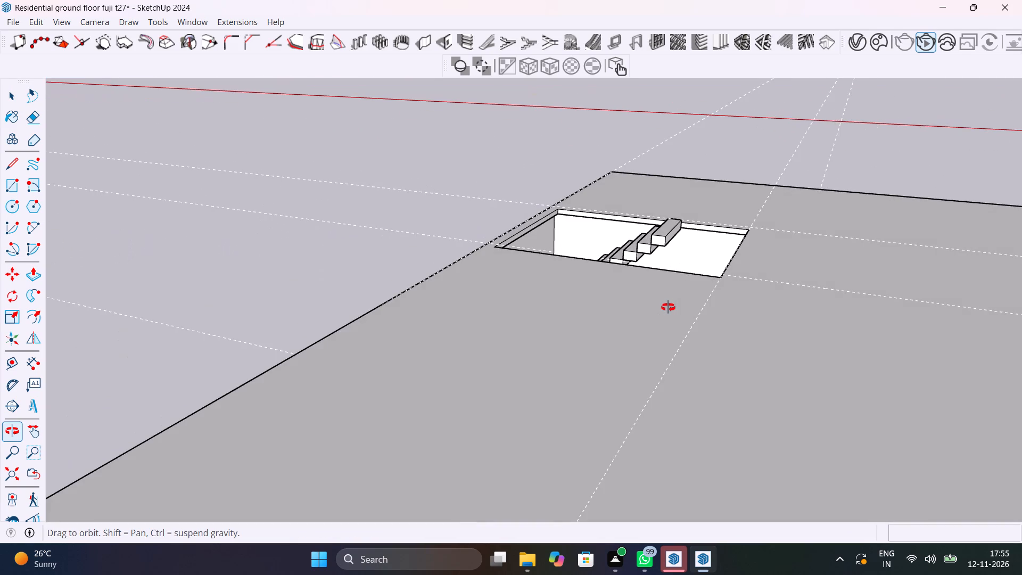
{"action": "middle_click_drag", "start_coordinate": [668, 307], "coordinate": [957, 351]}
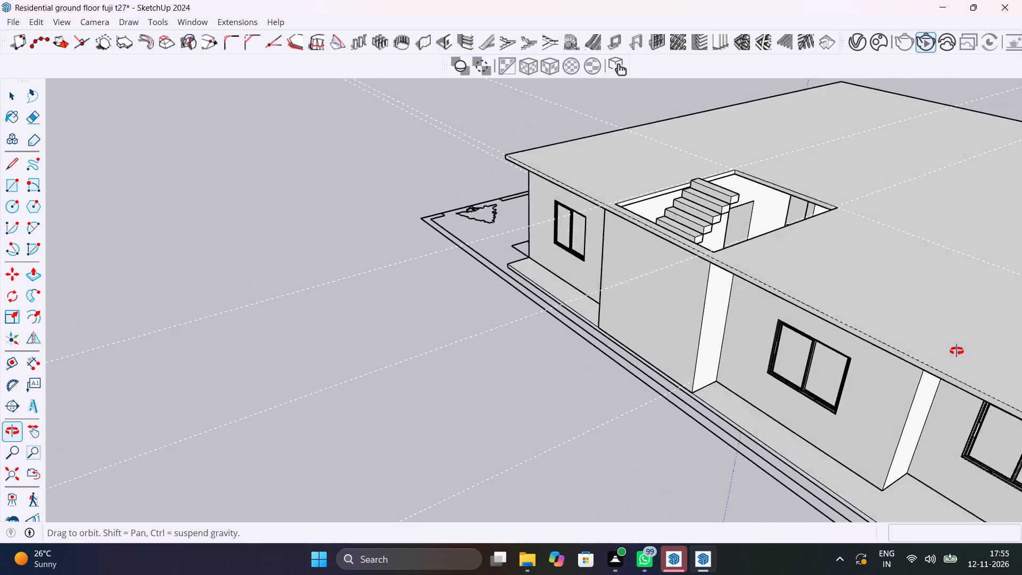
{"action": "middle_click_drag", "start_coordinate": [957, 351], "coordinate": [568, 523]}
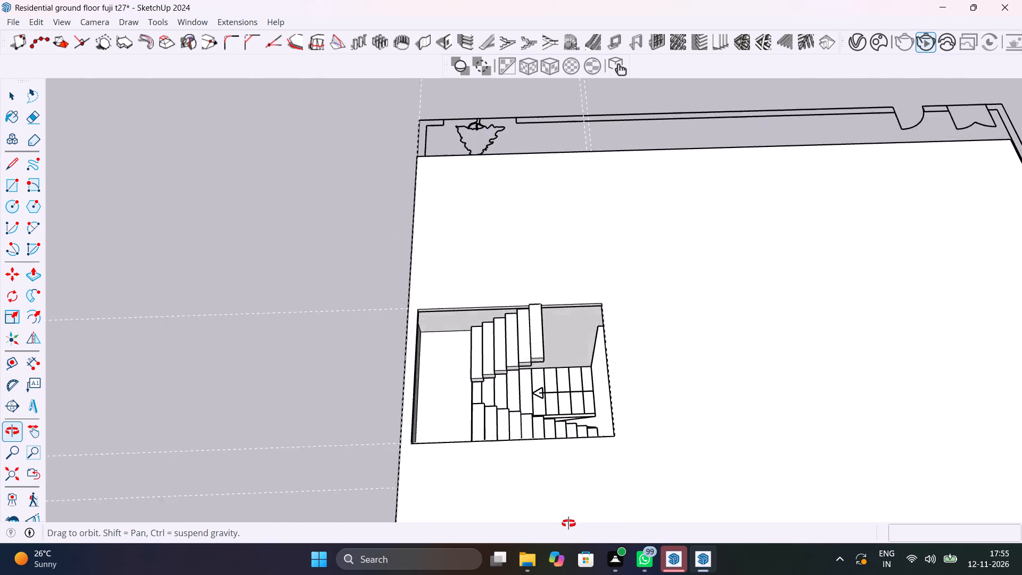
{"action": "middle_click_drag", "start_coordinate": [568, 523], "coordinate": [653, 517]}
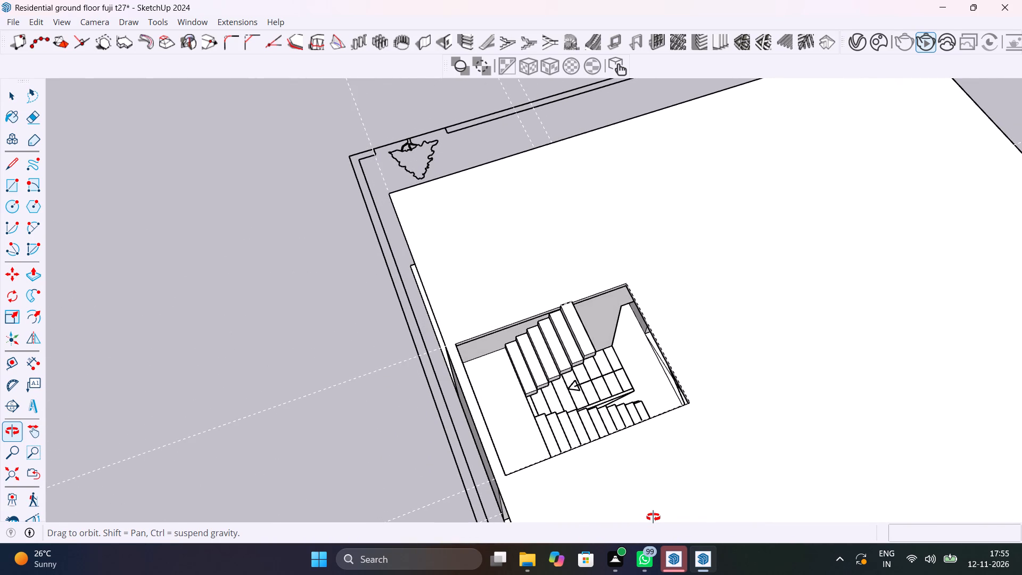
{"action": "middle_click_drag", "start_coordinate": [653, 517], "coordinate": [737, 421]}
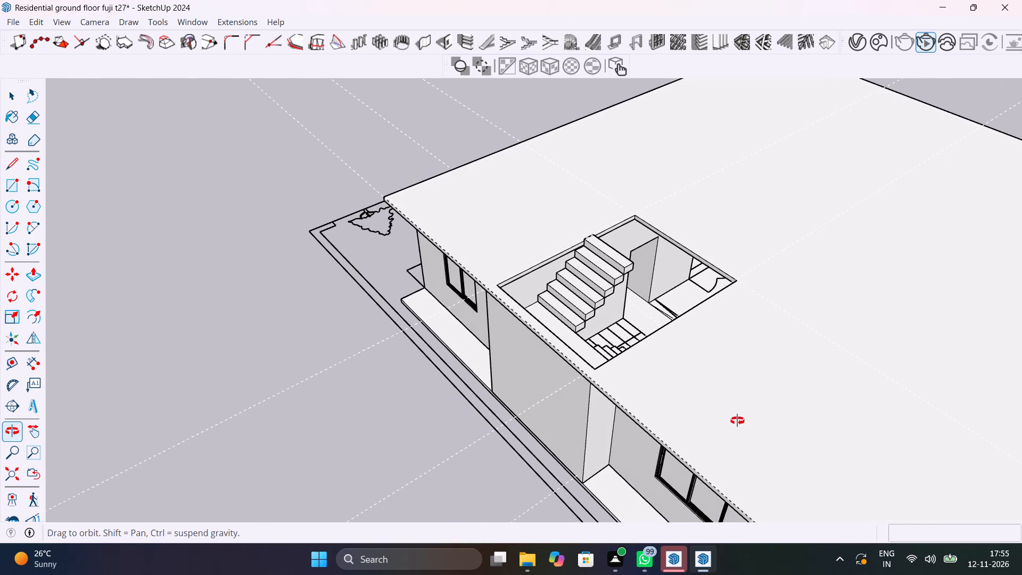
{"action": "middle_click_drag", "start_coordinate": [737, 421], "coordinate": [737, 417]}
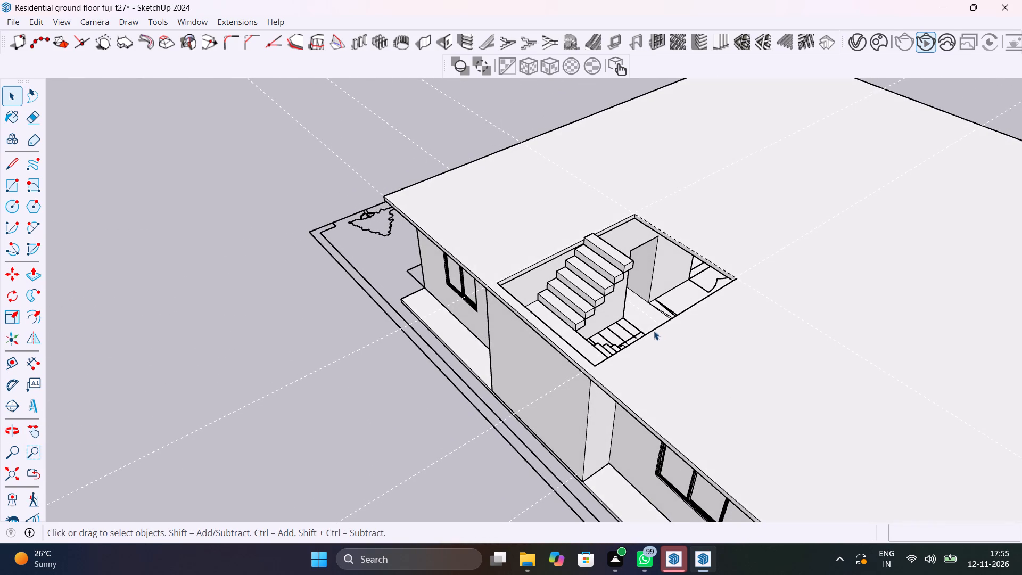
{"action": "scroll", "coordinate": [648, 327], "scroll_direction": "up", "scroll_amount": 7}
{"action": "middle_click_drag", "start_coordinate": [505, 300], "coordinate": [513, 379]}
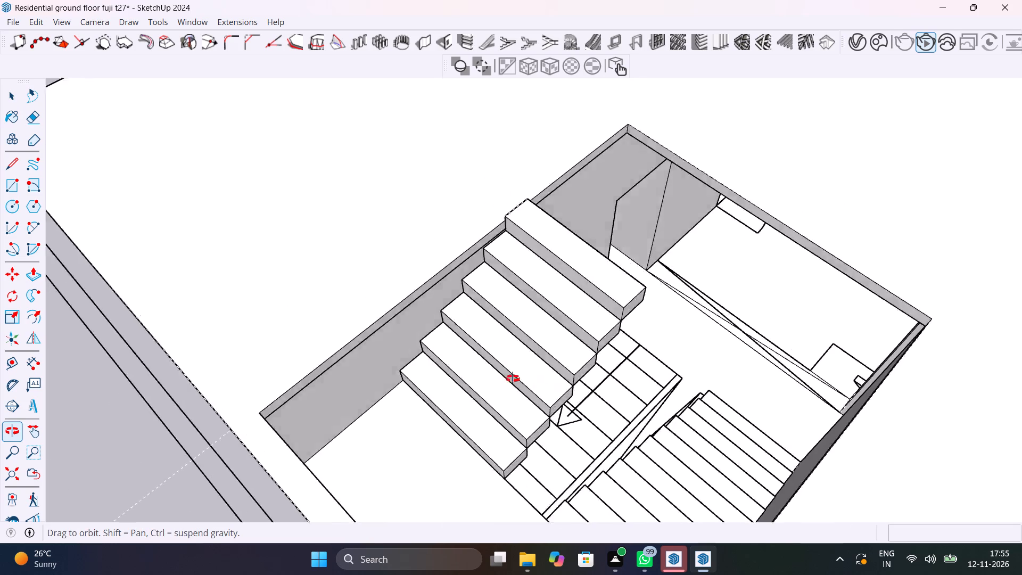
{"action": "middle_click_drag", "start_coordinate": [513, 379], "coordinate": [422, 434]}
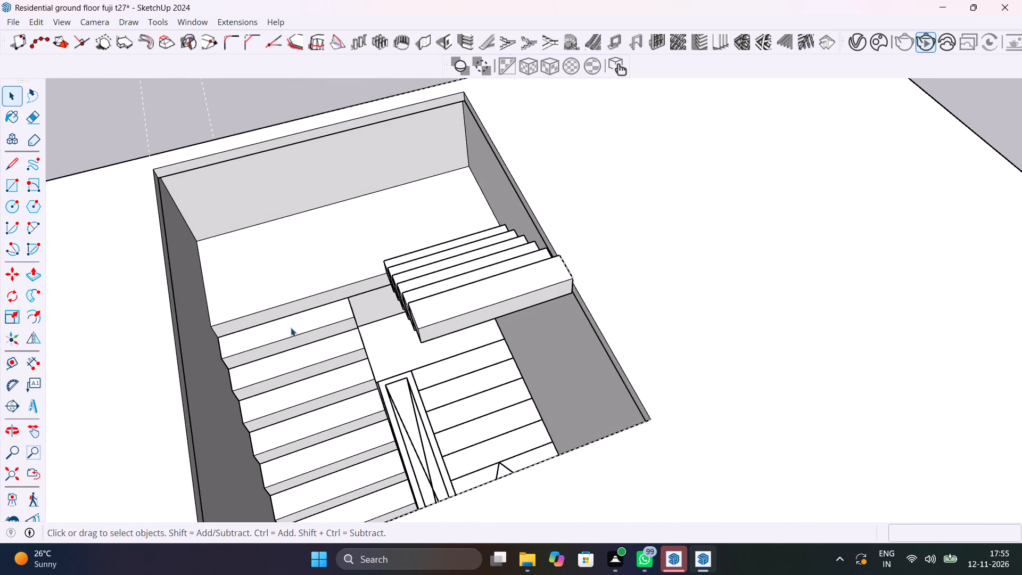
Reopen the roof slab group and push the opening's rear side face back about 3 1/16", flush with the wall below.
{"action": "scroll", "coordinate": [183, 190], "scroll_direction": "up", "scroll_amount": 4}
{"action": "middle_click_drag", "start_coordinate": [209, 203], "coordinate": [379, 313], "text": "shift"}
{"action": "middle_click_drag", "start_coordinate": [371, 330], "coordinate": [411, 498], "text": "shift"}
{"action": "scroll", "coordinate": [363, 285], "scroll_direction": "up", "scroll_amount": 4}
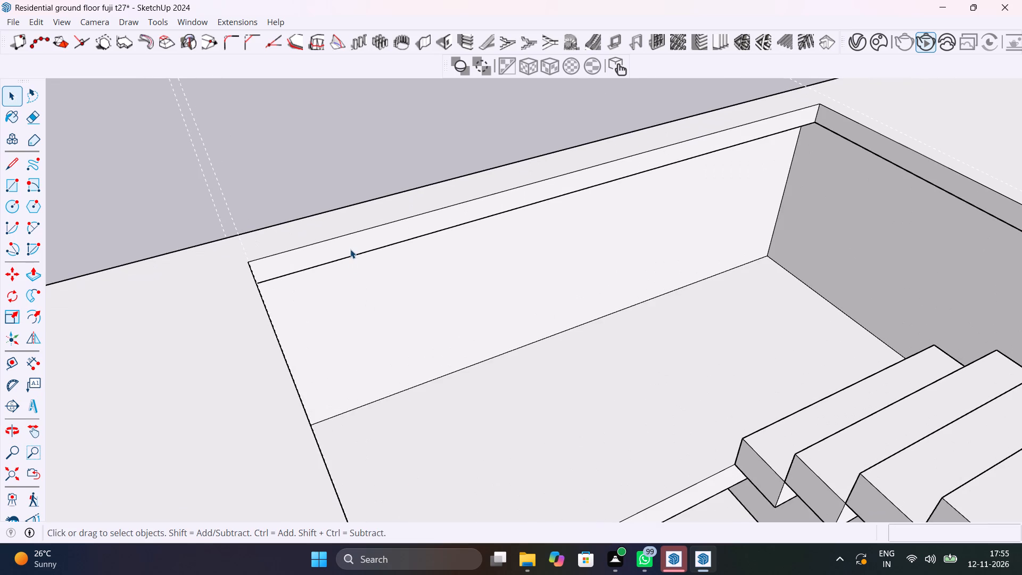
{"action": "left_click", "coordinate": [350, 249]}
{"action": "double_click", "coordinate": [350, 248]}
{"action": "left_click", "coordinate": [352, 242]}
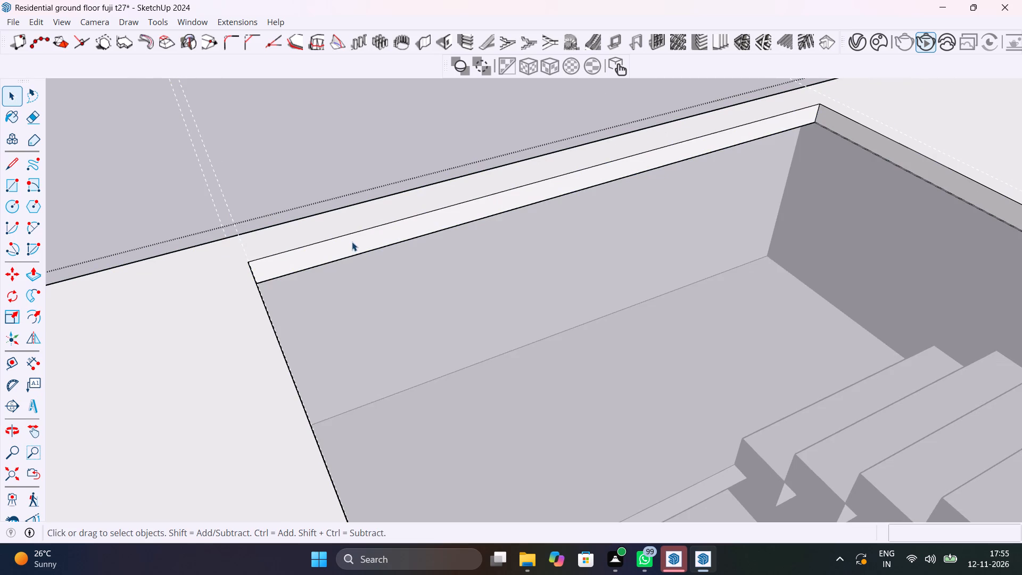
{"action": "middle_click_drag", "start_coordinate": [352, 242], "coordinate": [383, 367]}
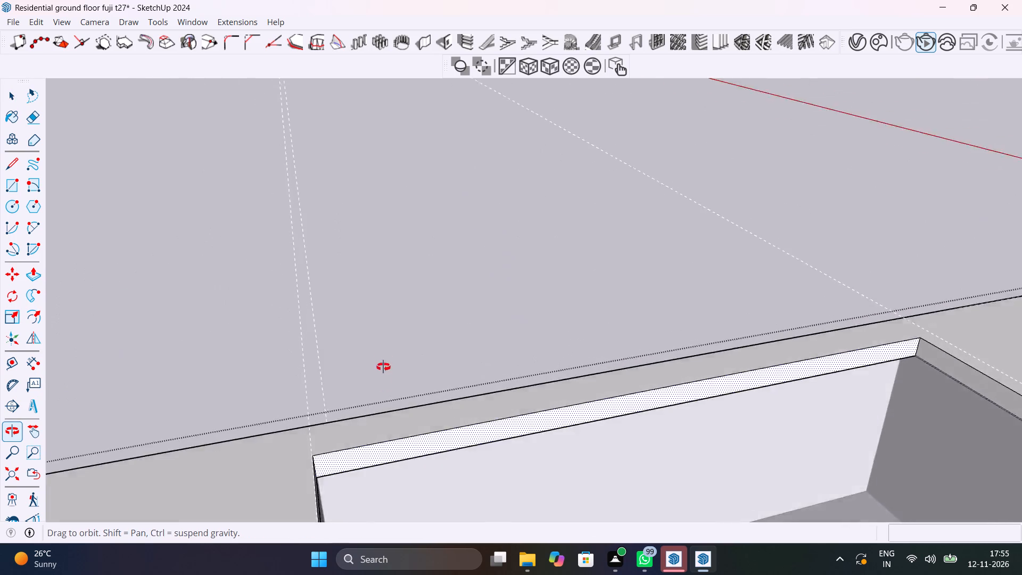
{"action": "middle_click_drag", "start_coordinate": [383, 367], "coordinate": [359, 263]}
{"action": "key", "text": "p"}
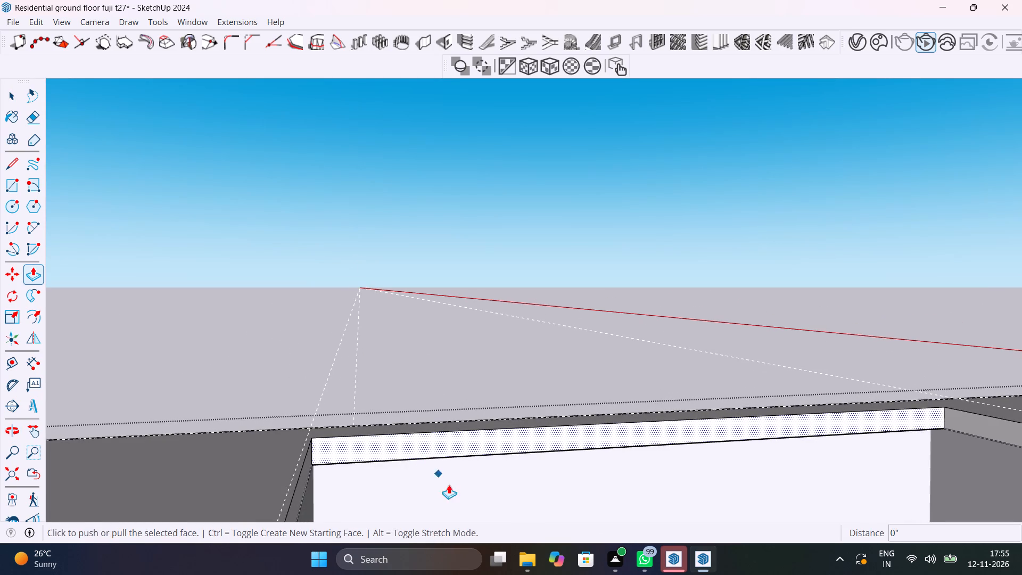
{"action": "left_click", "coordinate": [460, 450]}
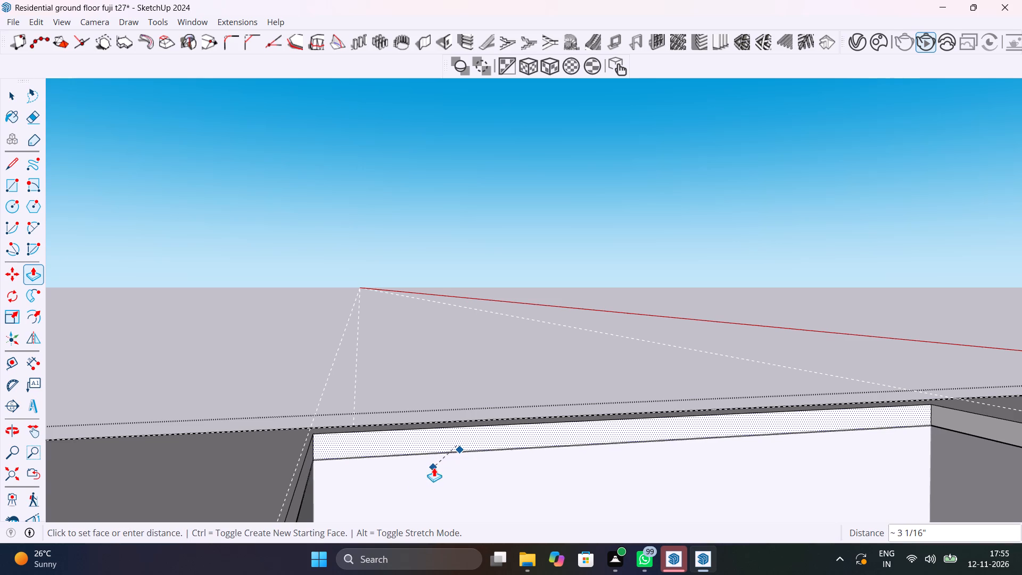
{"action": "left_click", "coordinate": [382, 479]}
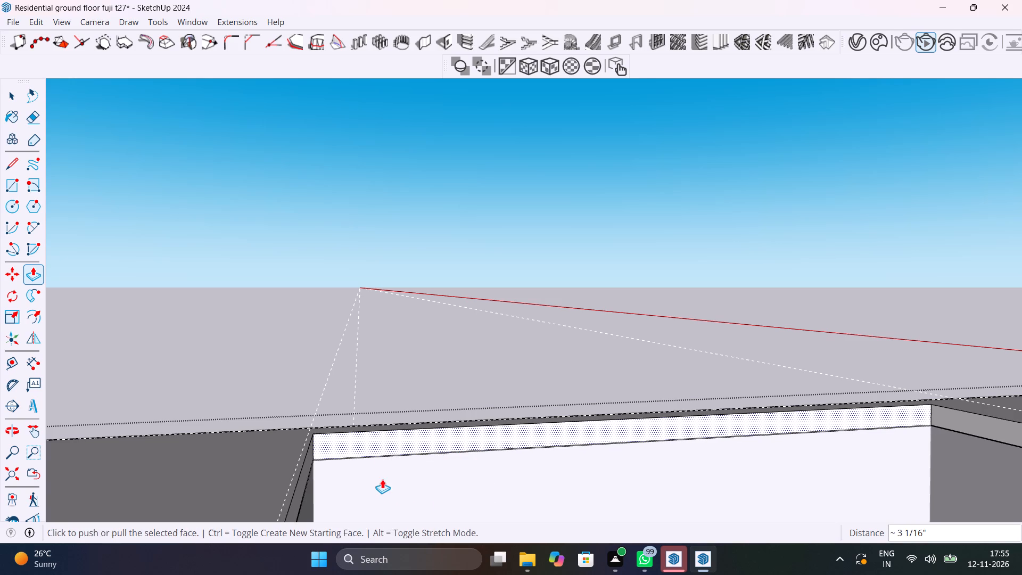
{"action": "middle_click_drag", "start_coordinate": [443, 504], "coordinate": [367, 440]}
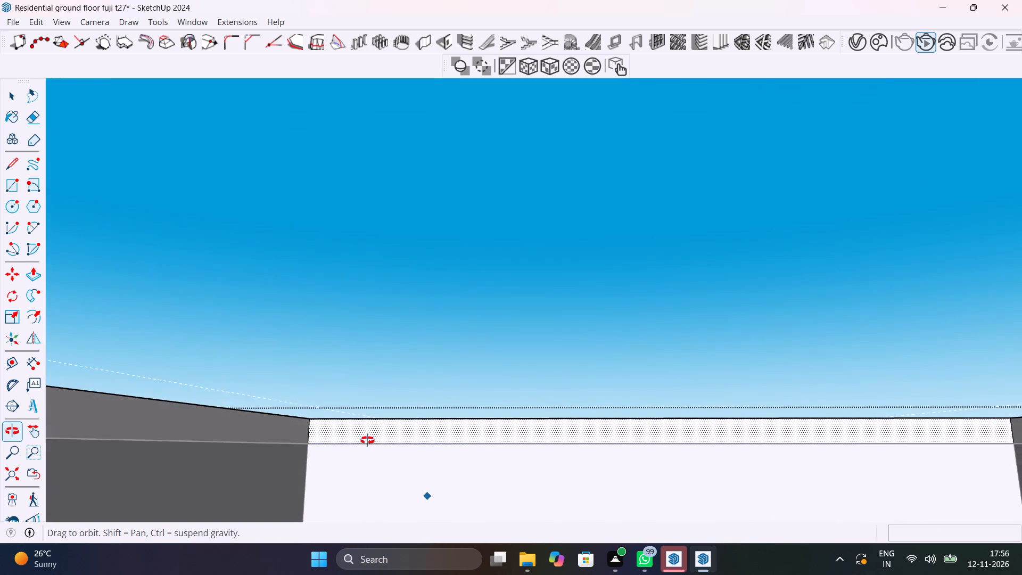
{"action": "middle_click_drag", "start_coordinate": [367, 440], "coordinate": [405, 486]}
{"action": "key", "text": "v"}
{"action": "key", "text": "space"}
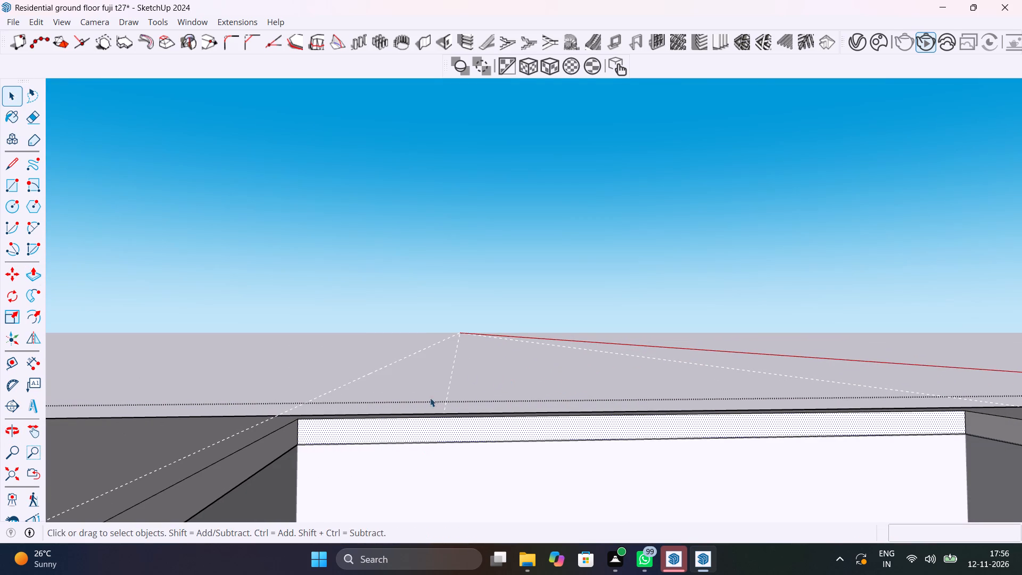
{"action": "middle_click_drag", "start_coordinate": [433, 404], "coordinate": [246, 540]}
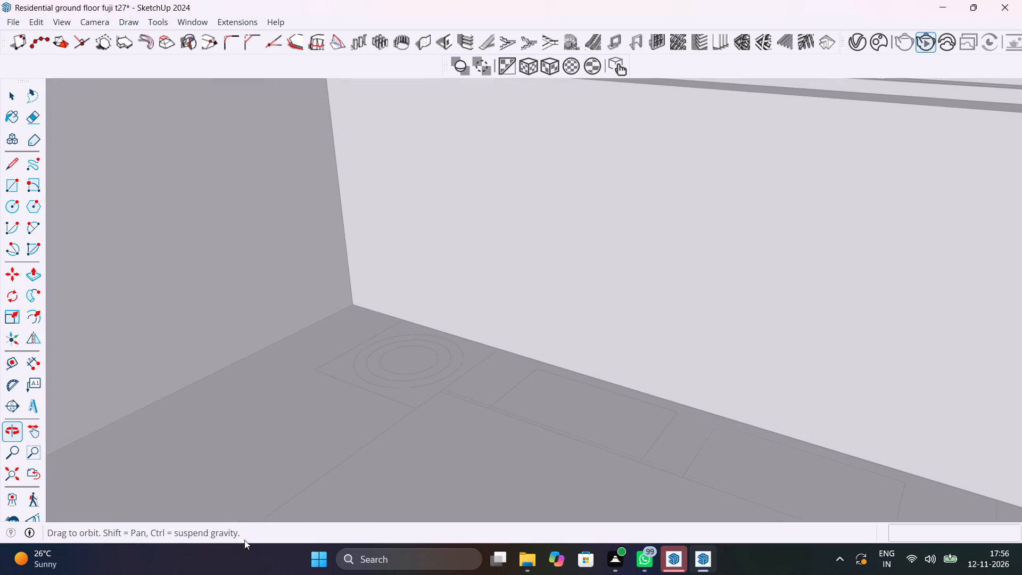
Save the model.
{"action": "left_click", "coordinate": [3, 480]}
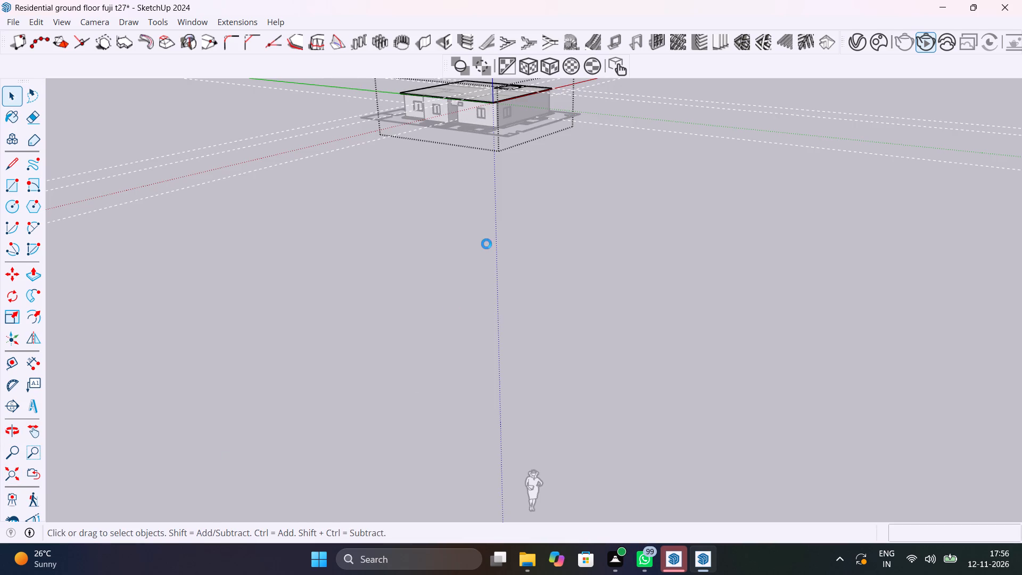
{"action": "middle_click_drag", "start_coordinate": [494, 248], "coordinate": [599, 574], "text": "shift"}
{"action": "key", "text": "ctrl+s"}
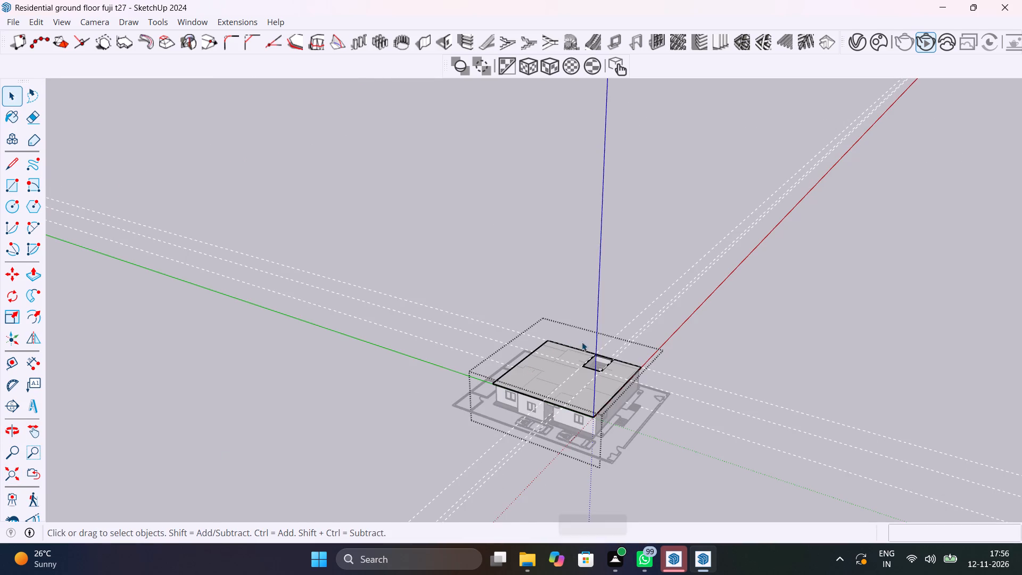
Examine the stair opening in the roof slab from several sides, checking the top steps against the slab edges and walls.
{"action": "scroll", "coordinate": [609, 379], "scroll_direction": "up", "scroll_amount": 16}
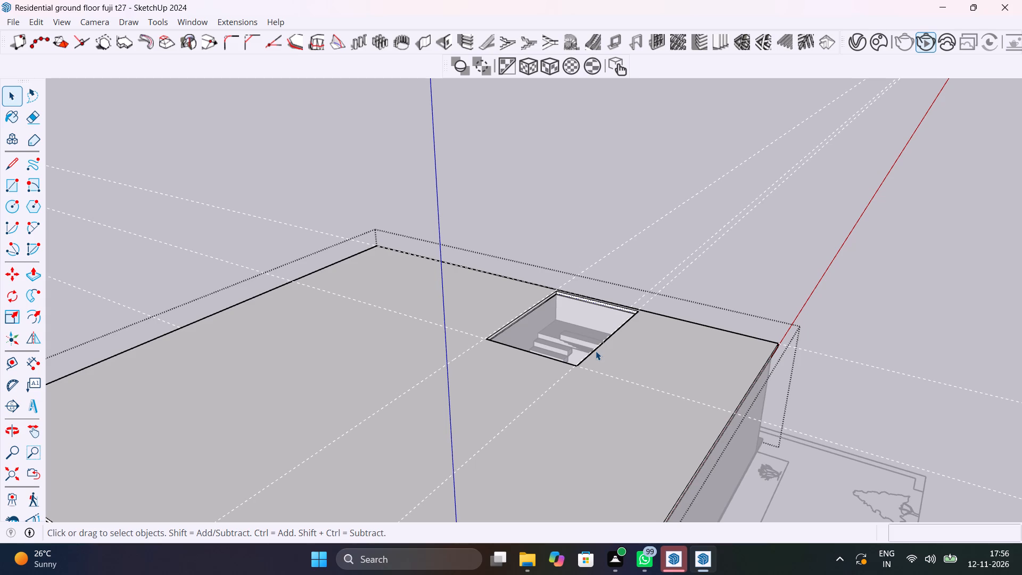
{"action": "scroll", "coordinate": [614, 336], "scroll_direction": "up", "scroll_amount": 9}
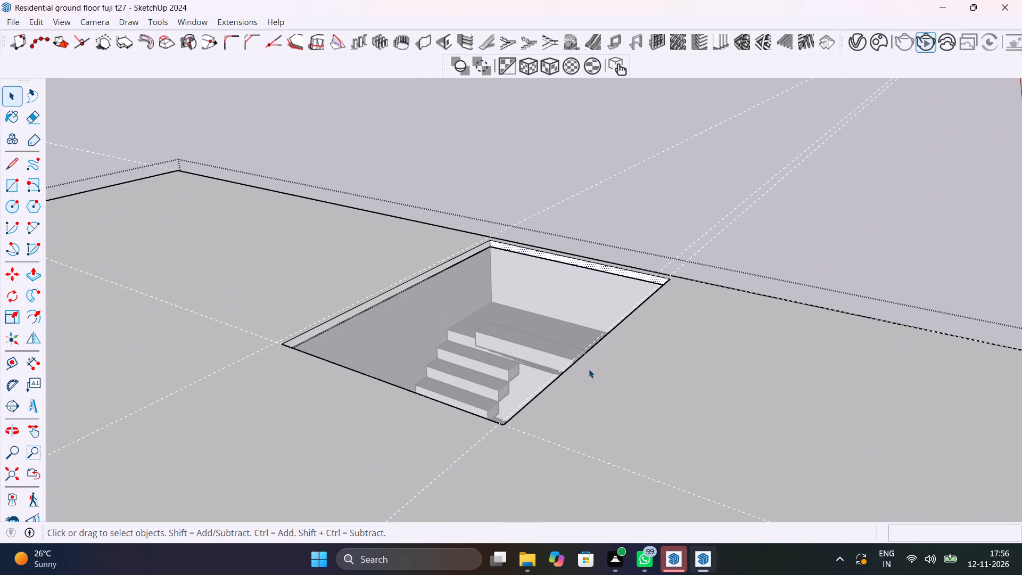
{"action": "middle_click_drag", "start_coordinate": [592, 370], "coordinate": [946, 396]}
{"action": "scroll", "coordinate": [654, 362], "scroll_direction": "up", "scroll_amount": 8}
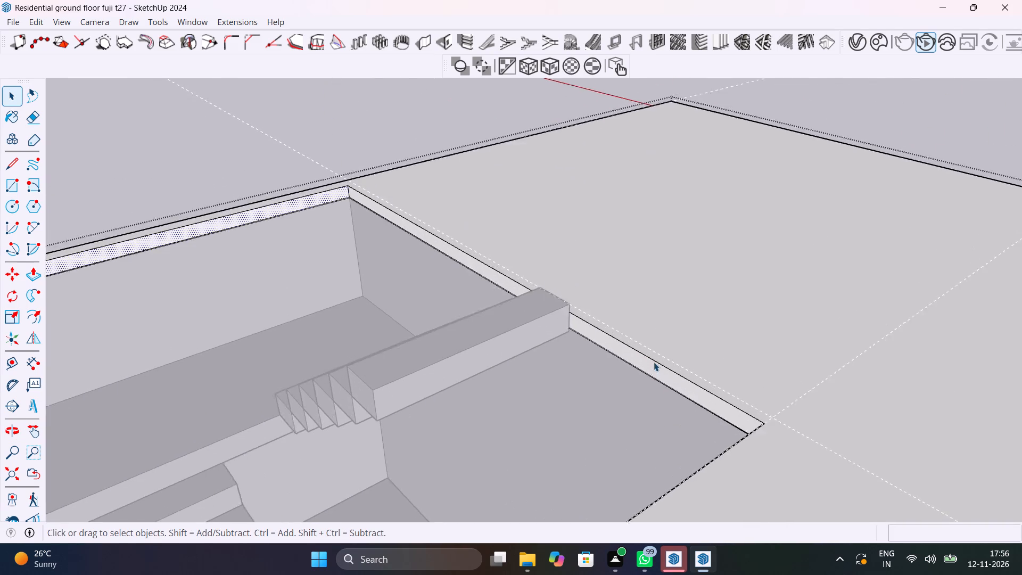
{"action": "scroll", "coordinate": [654, 362], "scroll_direction": "up", "scroll_amount": 8}
{"action": "middle_click_drag", "start_coordinate": [660, 384], "coordinate": [735, 506]}
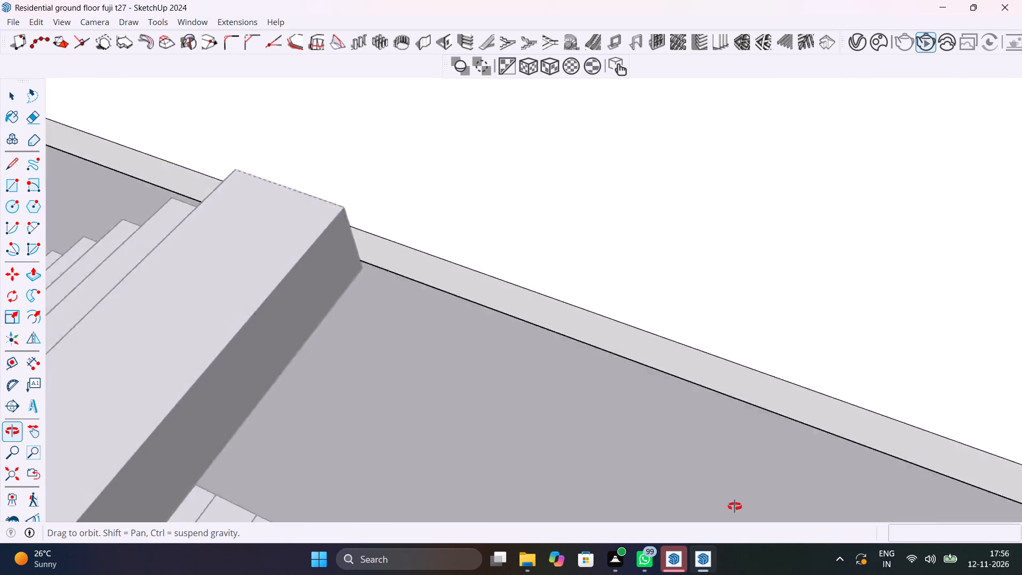
{"action": "middle_click_drag", "start_coordinate": [735, 506], "coordinate": [648, 310]}
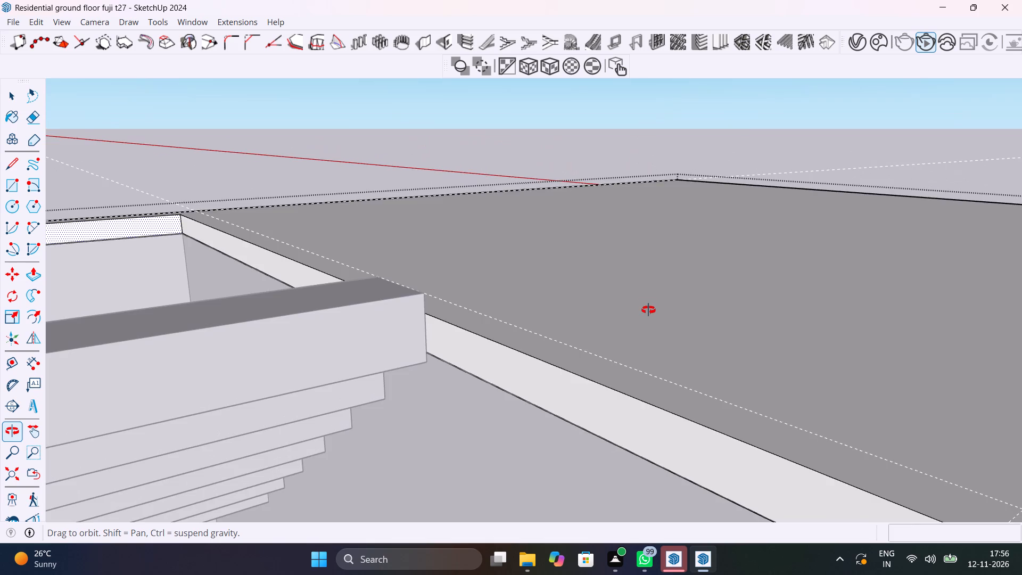
{"action": "middle_click_drag", "start_coordinate": [648, 310], "coordinate": [543, 458]}
{"action": "scroll", "coordinate": [431, 366], "scroll_direction": "down", "scroll_amount": 10}
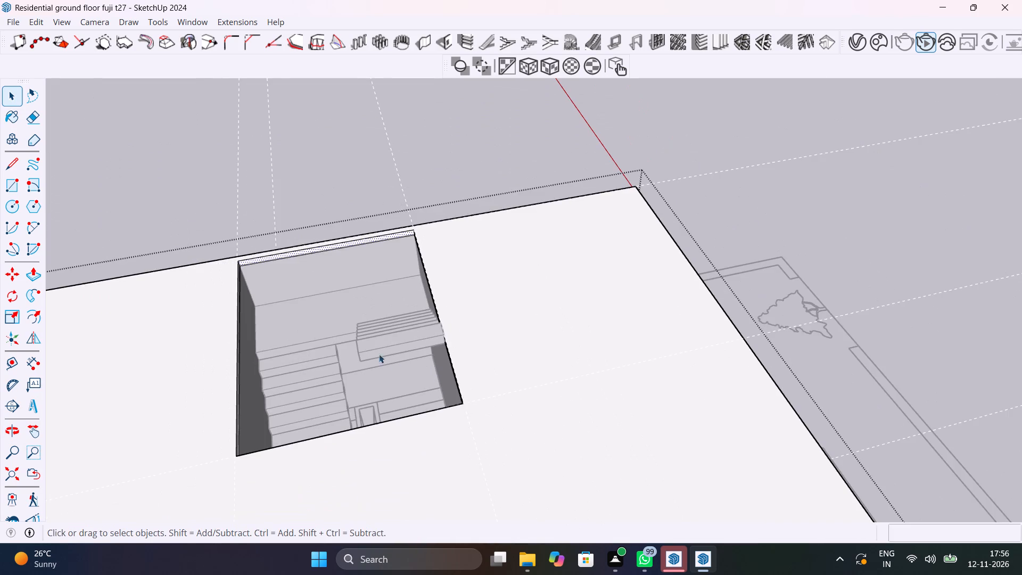
{"action": "middle_click_drag", "start_coordinate": [379, 353], "coordinate": [848, 374], "text": "shift"}
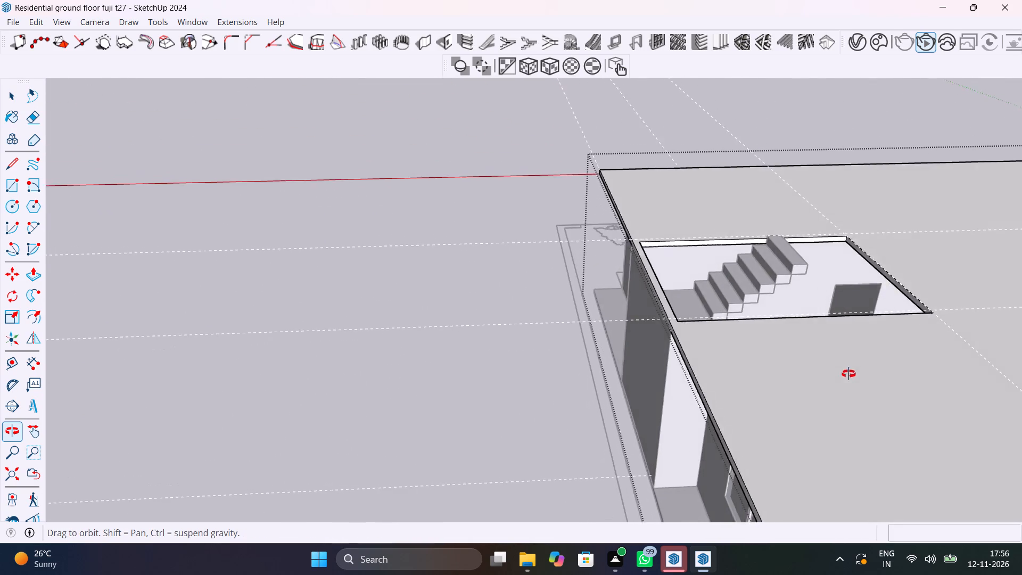
{"action": "middle_click_drag", "start_coordinate": [848, 374], "coordinate": [720, 400], "text": "shift"}
Close the roof slab group, leaving the display of hidden back edges off.
{"action": "left_click", "coordinate": [441, 309]}
{"action": "type", "text": "kk"}
{"action": "middle_click_drag", "start_coordinate": [554, 349], "coordinate": [823, 324]}
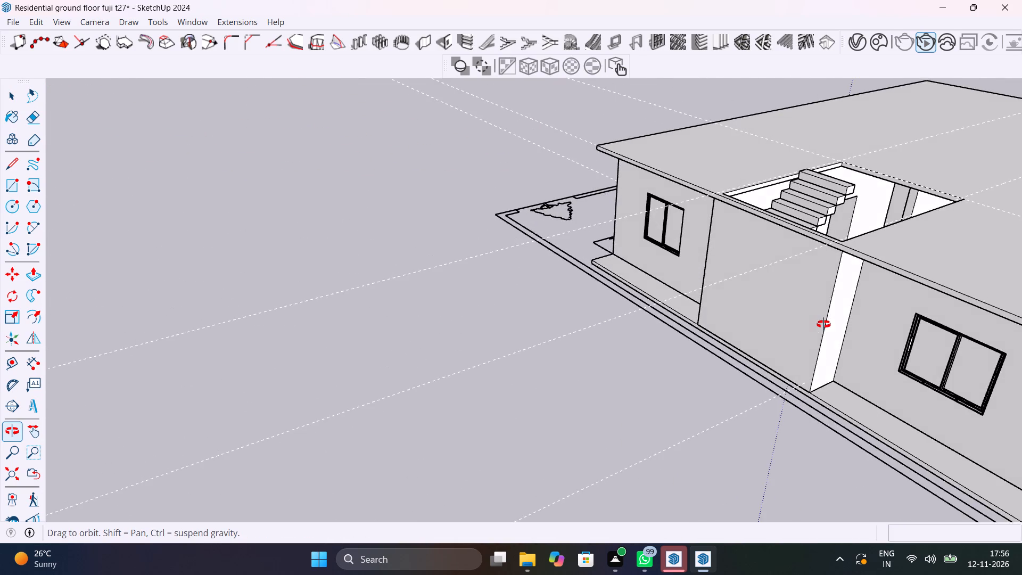
{"action": "middle_click_drag", "start_coordinate": [823, 324], "coordinate": [765, 429]}
{"action": "left_click", "coordinate": [339, 236]}
{"action": "double_click", "coordinate": [339, 235]}
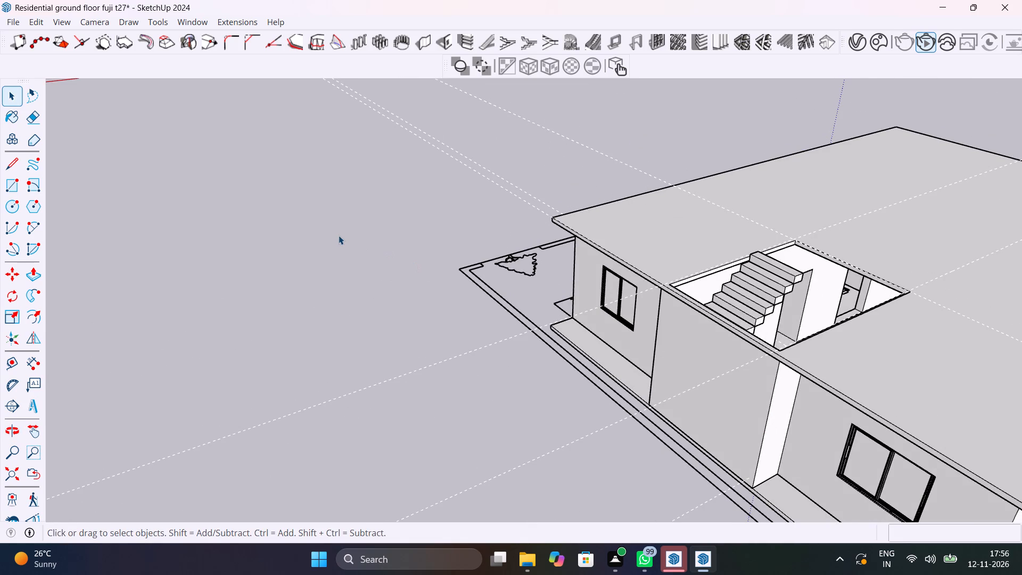
Open the ground floor group containing the staircase and explode the topmost step's component.
{"action": "scroll", "coordinate": [740, 289], "scroll_direction": "up", "scroll_amount": 9}
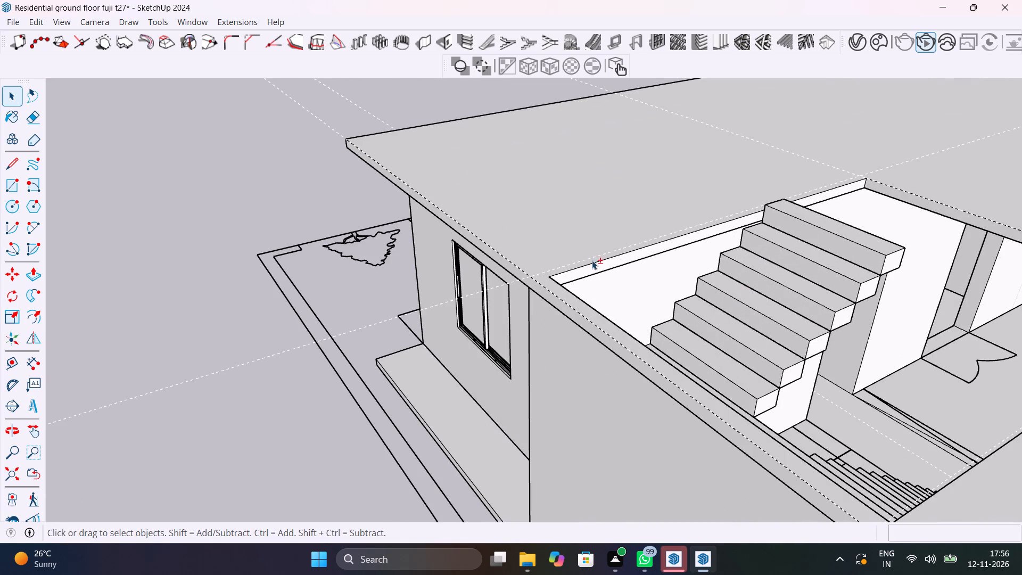
{"action": "middle_click_drag", "start_coordinate": [689, 277], "coordinate": [356, 328], "text": "shift"}
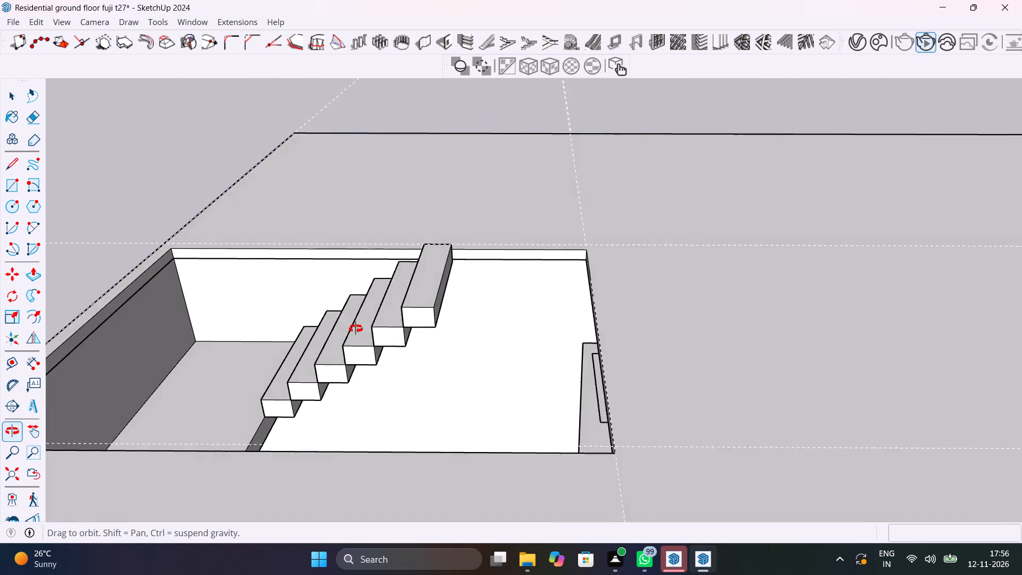
{"action": "middle_click_drag", "start_coordinate": [356, 328], "coordinate": [434, 431], "text": "shift"}
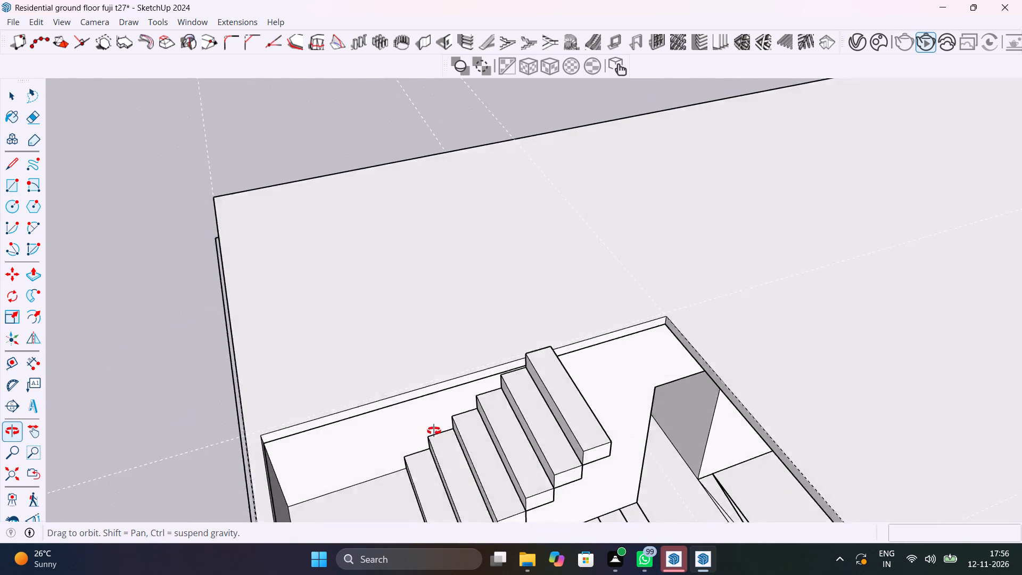
{"action": "middle_click_drag", "start_coordinate": [434, 431], "coordinate": [426, 443], "text": "shift"}
{"action": "scroll", "coordinate": [542, 416], "scroll_direction": "up", "scroll_amount": 6}
{"action": "left_click", "coordinate": [542, 416]}
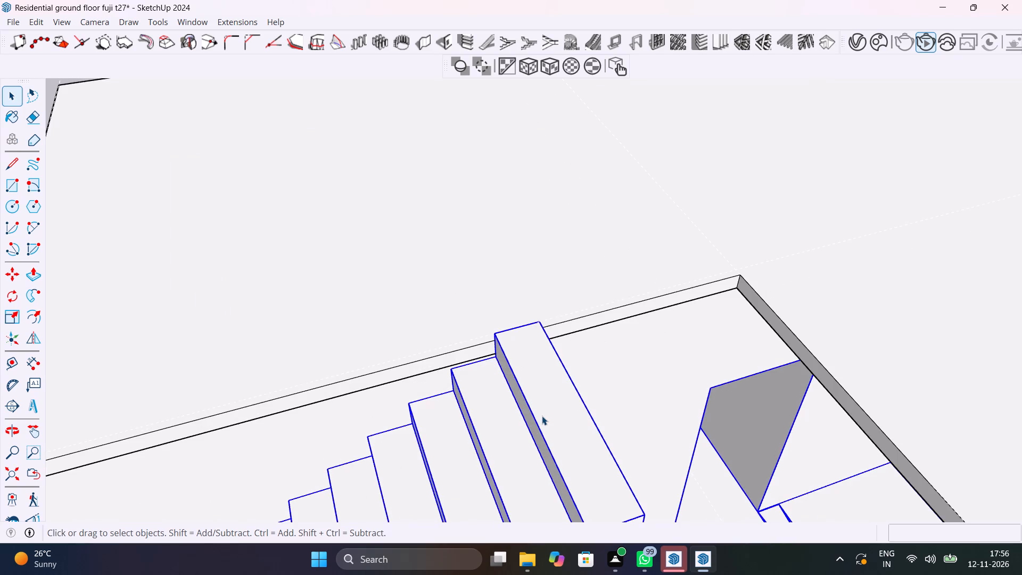
{"action": "scroll", "coordinate": [569, 394], "scroll_direction": "down", "scroll_amount": 13}
{"action": "middle_click_drag", "start_coordinate": [570, 407], "coordinate": [510, 343], "text": "shift"}
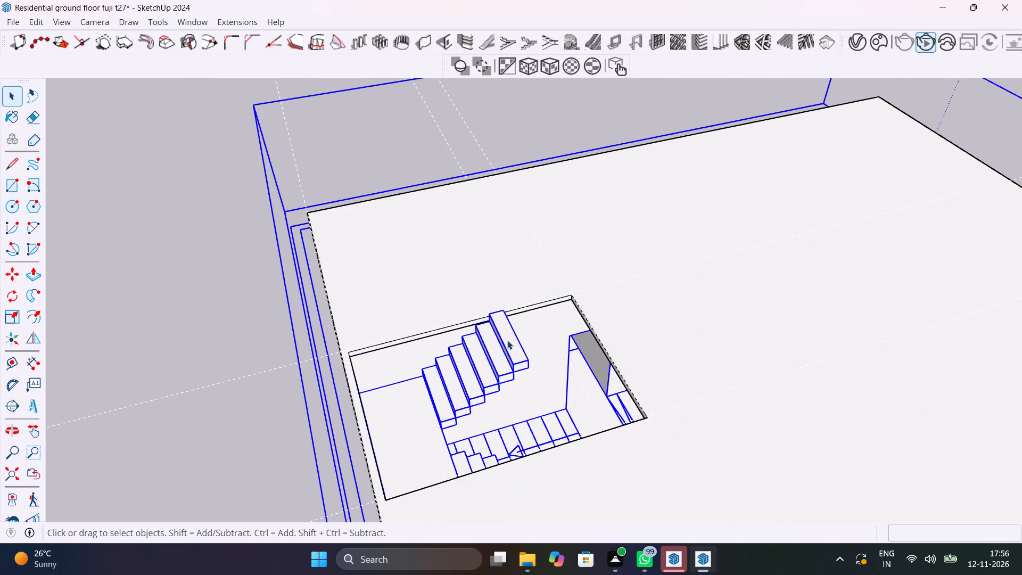
{"action": "double_click", "coordinate": [506, 339]}
{"action": "scroll", "coordinate": [506, 339], "scroll_direction": "up", "scroll_amount": 6}
{"action": "left_click", "coordinate": [506, 339]}
{"action": "right_click", "coordinate": [506, 339]}
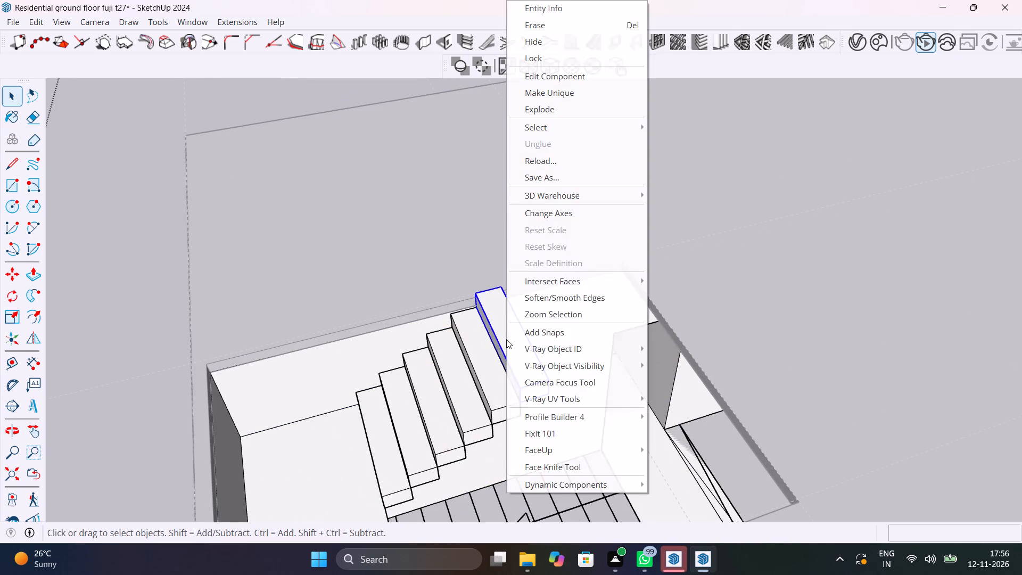
{"action": "left_click", "coordinate": [565, 111]}
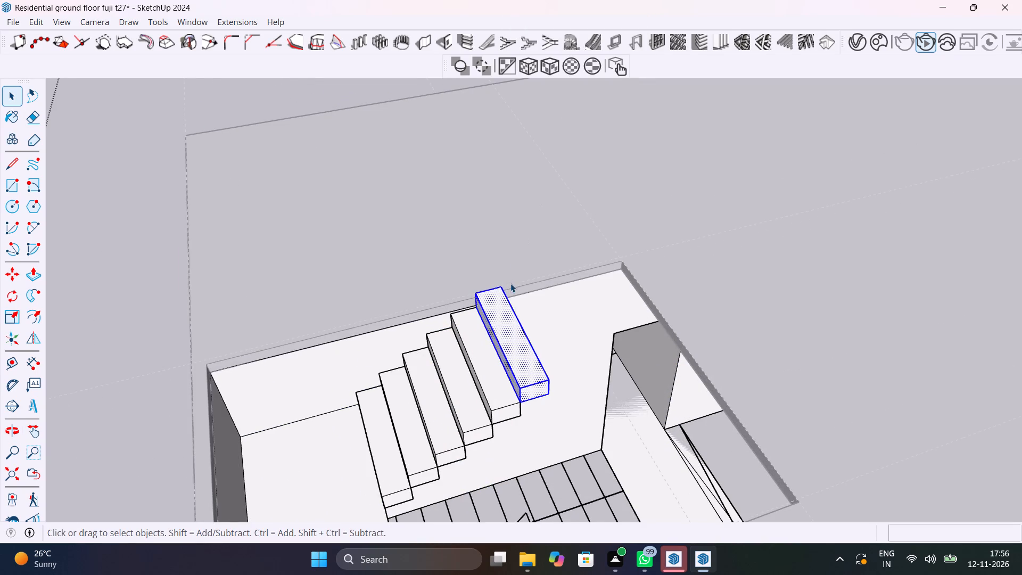
Push the topmost step's tread face down 2" with Push/Pull, flush with the top edge of the roof slab opening.
{"action": "scroll", "coordinate": [498, 326], "scroll_direction": "up", "scroll_amount": 1}
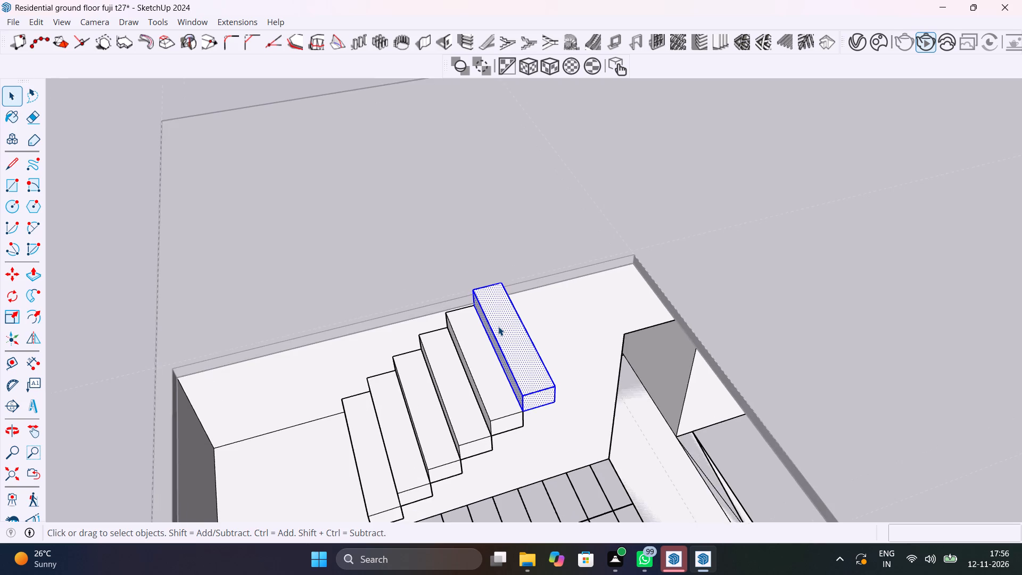
{"action": "scroll", "coordinate": [498, 326], "scroll_direction": "up", "scroll_amount": 10}
{"action": "middle_click_drag", "start_coordinate": [465, 285], "coordinate": [733, 275]}
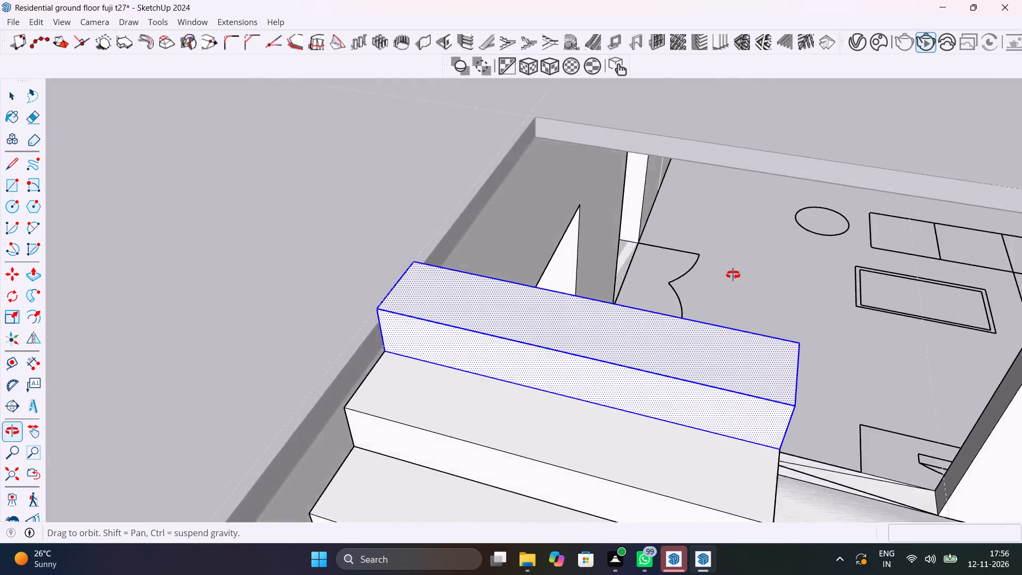
{"action": "middle_click_drag", "start_coordinate": [733, 275], "coordinate": [757, 280]}
{"action": "left_click", "coordinate": [512, 301]}
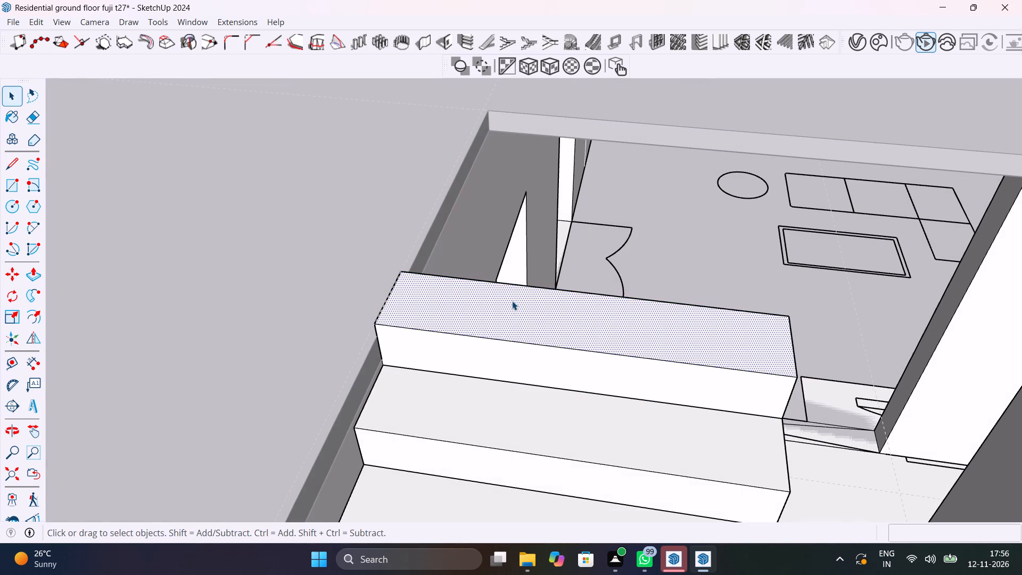
{"action": "key", "text": "p"}
{"action": "left_click", "coordinate": [512, 301]}
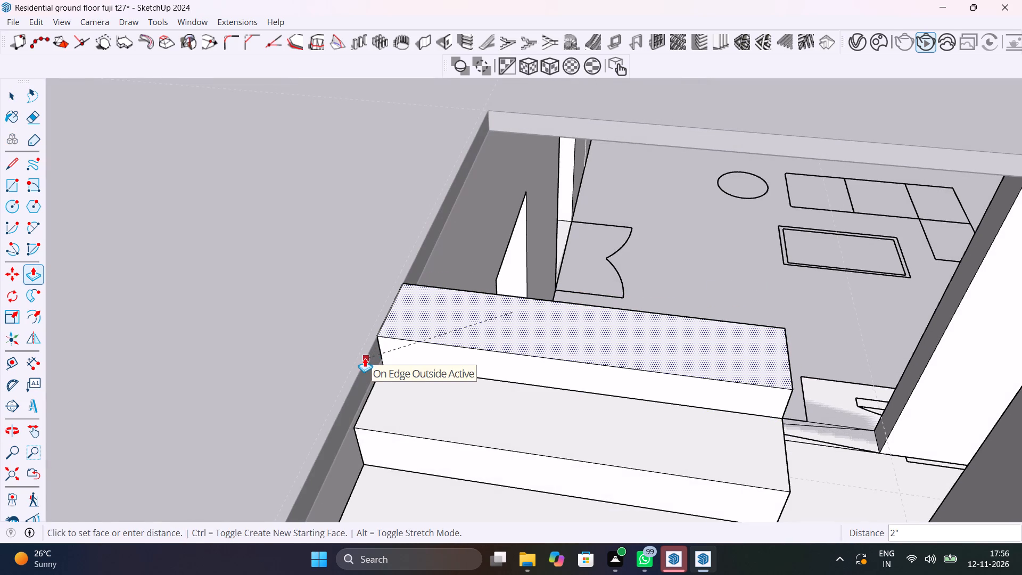
{"action": "left_click", "coordinate": [365, 358]}
{"action": "scroll", "coordinate": [515, 349], "scroll_direction": "down", "scroll_amount": 7}
{"action": "key", "text": "space"}
Examine the topmost step's height against the slab opening and the steps below it from several sides.
{"action": "middle_click_drag", "start_coordinate": [473, 292], "coordinate": [384, 280]}
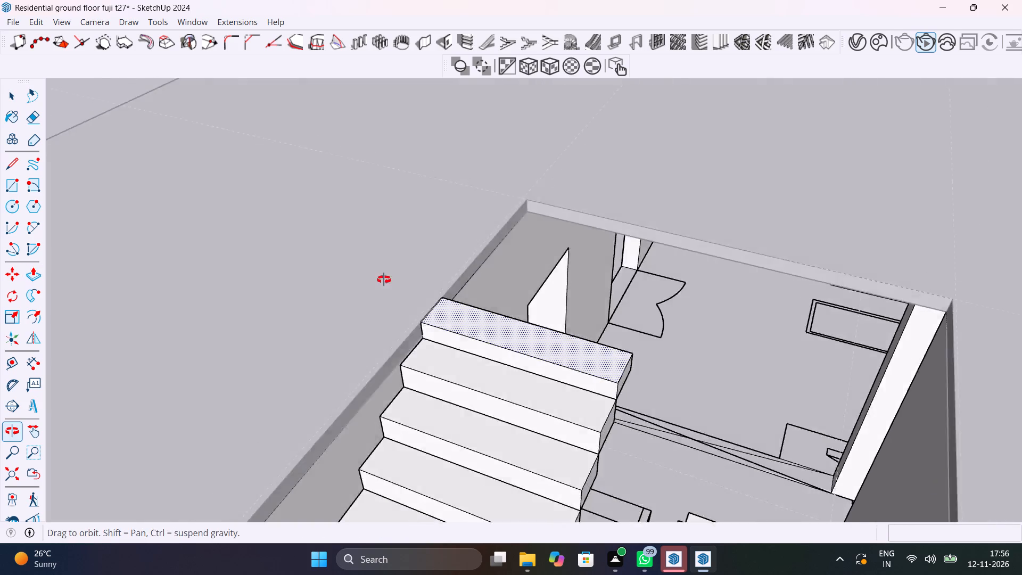
{"action": "middle_click_drag", "start_coordinate": [384, 280], "coordinate": [259, 259]}
{"action": "scroll", "coordinate": [284, 264], "scroll_direction": "down", "scroll_amount": 14}
{"action": "left_click", "coordinate": [184, 143]}
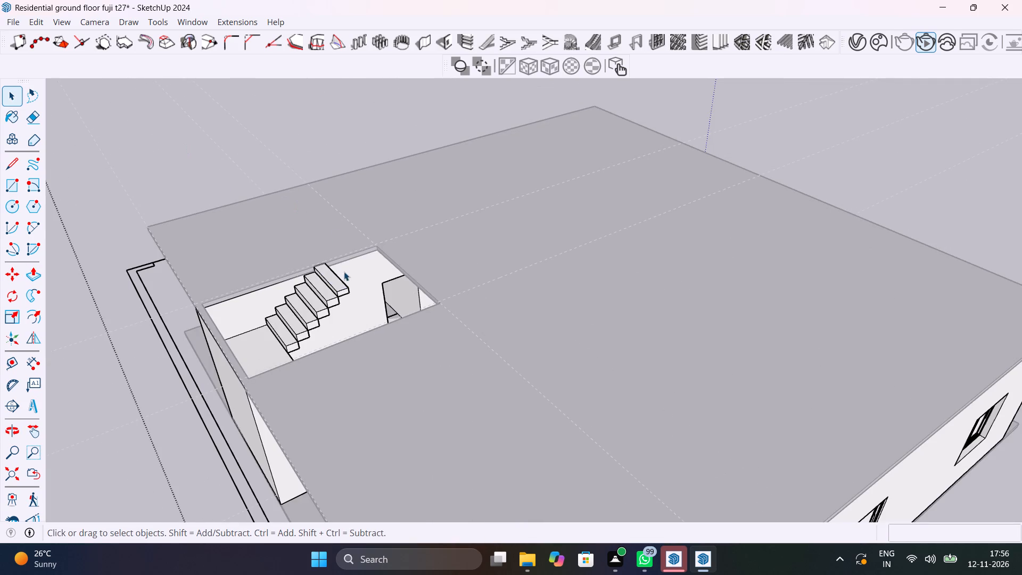
{"action": "scroll", "coordinate": [344, 275], "scroll_direction": "up", "scroll_amount": 11}
{"action": "middle_click_drag", "start_coordinate": [335, 307], "coordinate": [448, 302], "text": "shift"}
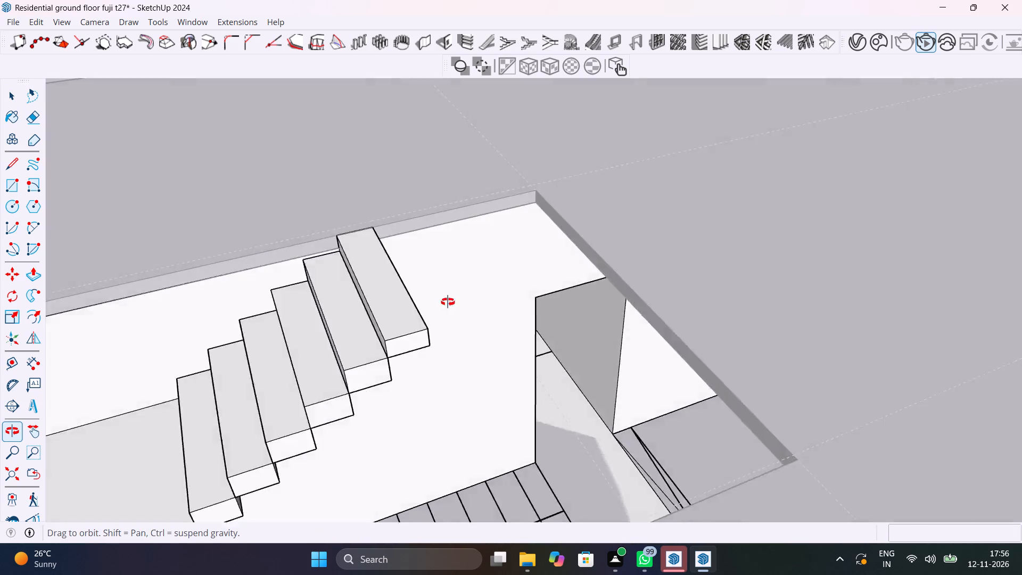
{"action": "middle_click_drag", "start_coordinate": [448, 302], "coordinate": [569, 316], "text": "shift"}
{"action": "scroll", "coordinate": [569, 316], "scroll_direction": "up", "scroll_amount": 1}
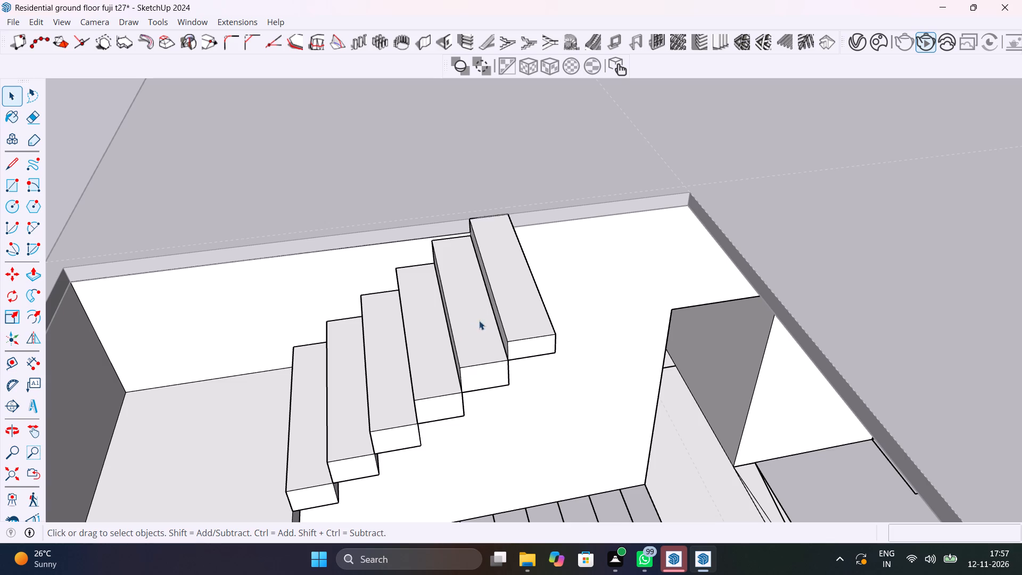
{"action": "middle_click_drag", "start_coordinate": [525, 320], "coordinate": [707, 272]}
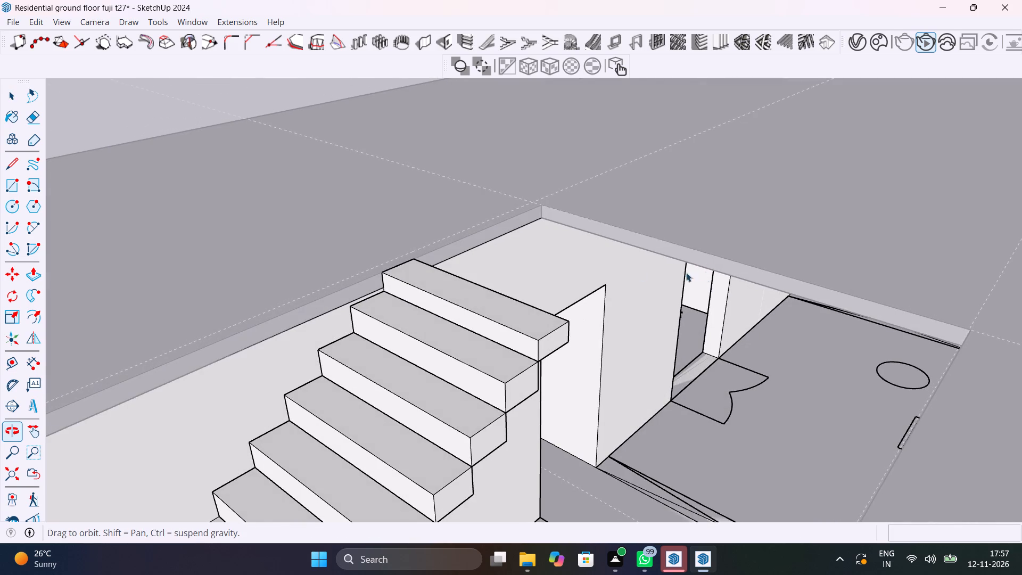
Close the ground floor group and return to the whole model.
{"action": "left_click", "coordinate": [97, 113]}
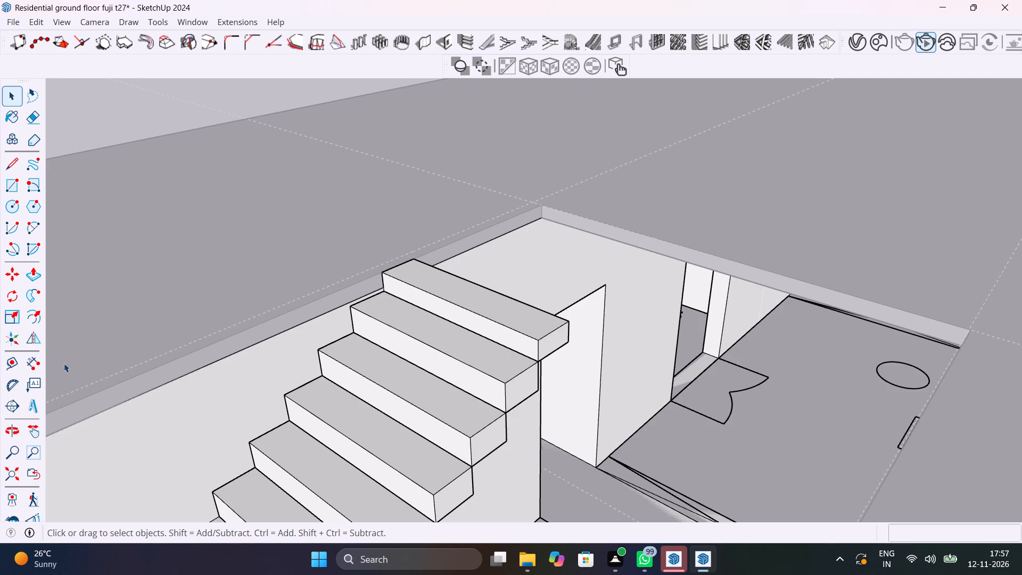
{"action": "scroll", "coordinate": [302, 194], "scroll_direction": "down", "scroll_amount": 13}
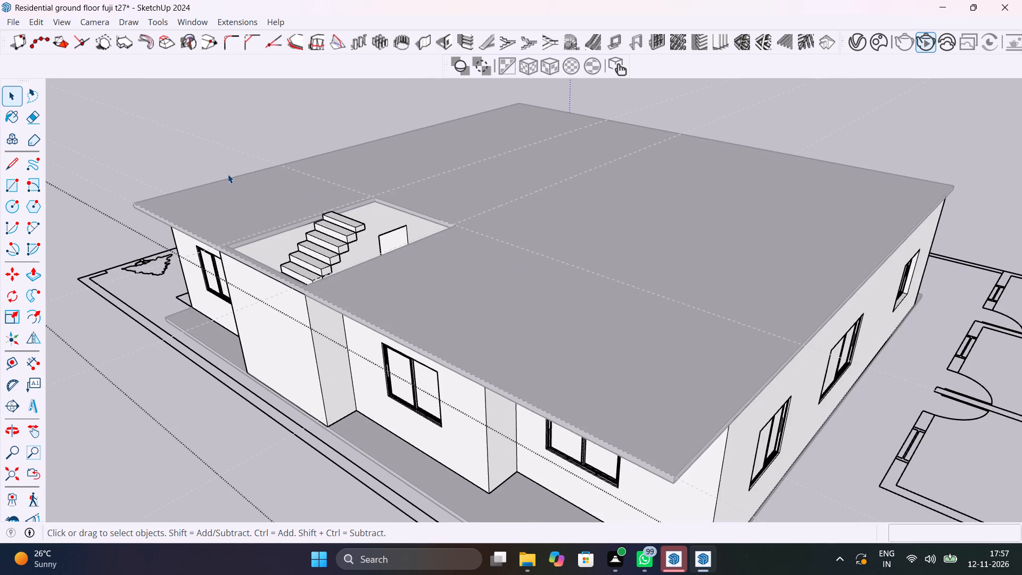
{"action": "left_click", "coordinate": [221, 165]}
{"action": "double_click", "coordinate": [220, 161]}
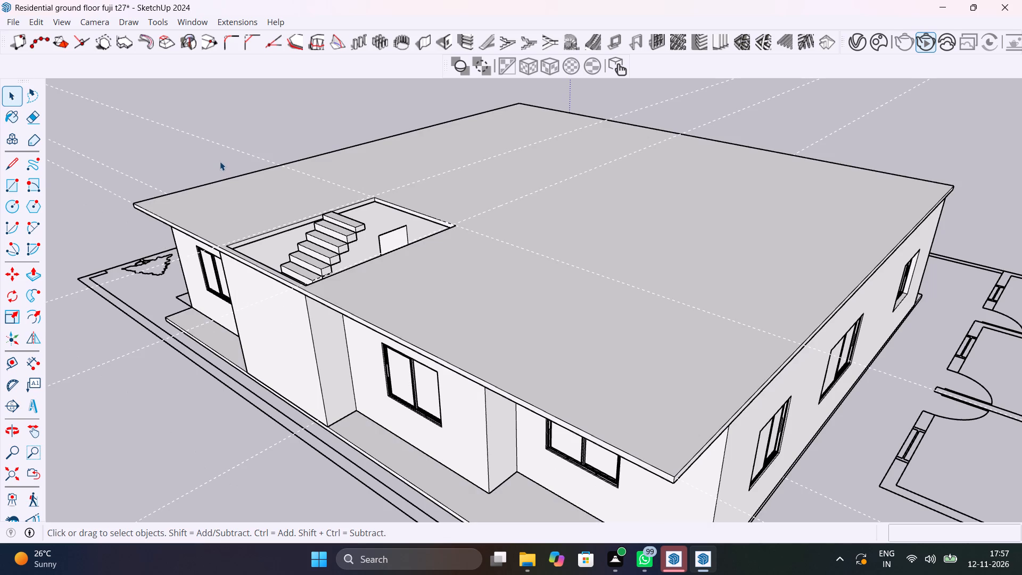
Start a Tape Measure guide from the stair opening's long edge beside the lower flight, across the stairwell.
{"action": "scroll", "coordinate": [386, 208], "scroll_direction": "up", "scroll_amount": 9}
{"action": "middle_click_drag", "start_coordinate": [408, 267], "coordinate": [561, 295]}
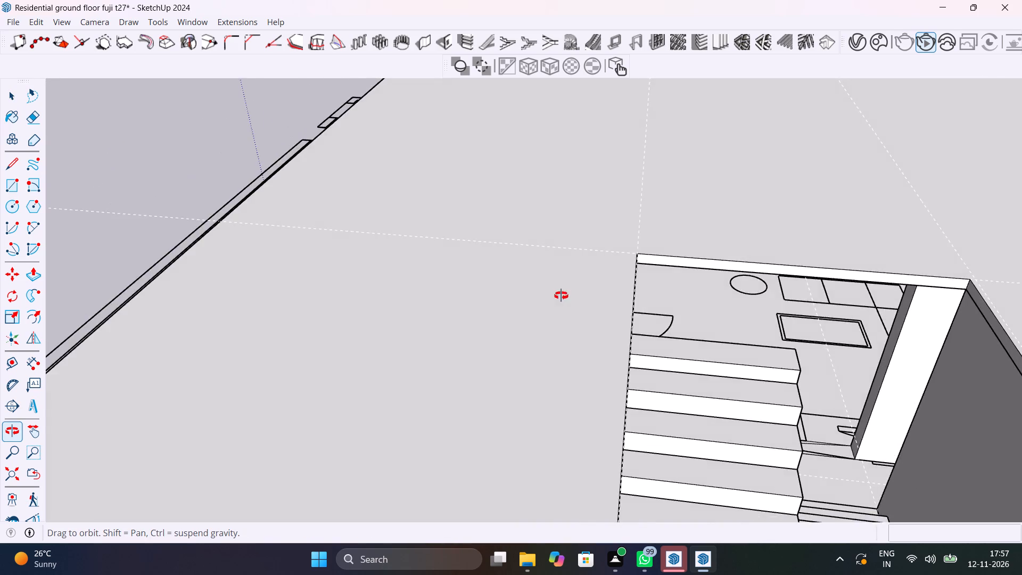
{"action": "middle_click_drag", "start_coordinate": [561, 295], "coordinate": [502, 270]}
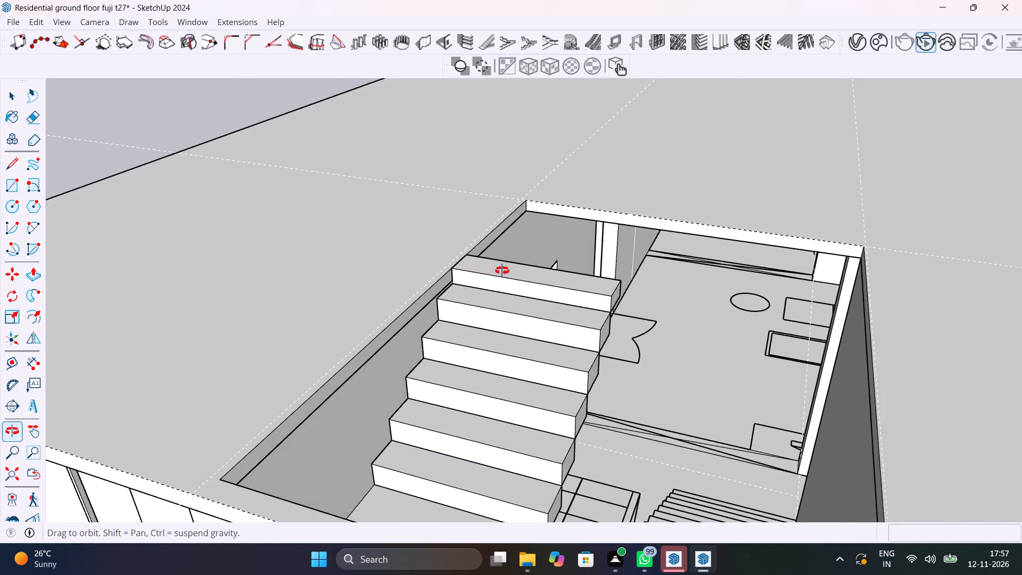
{"action": "middle_click_drag", "start_coordinate": [502, 270], "coordinate": [483, 271]}
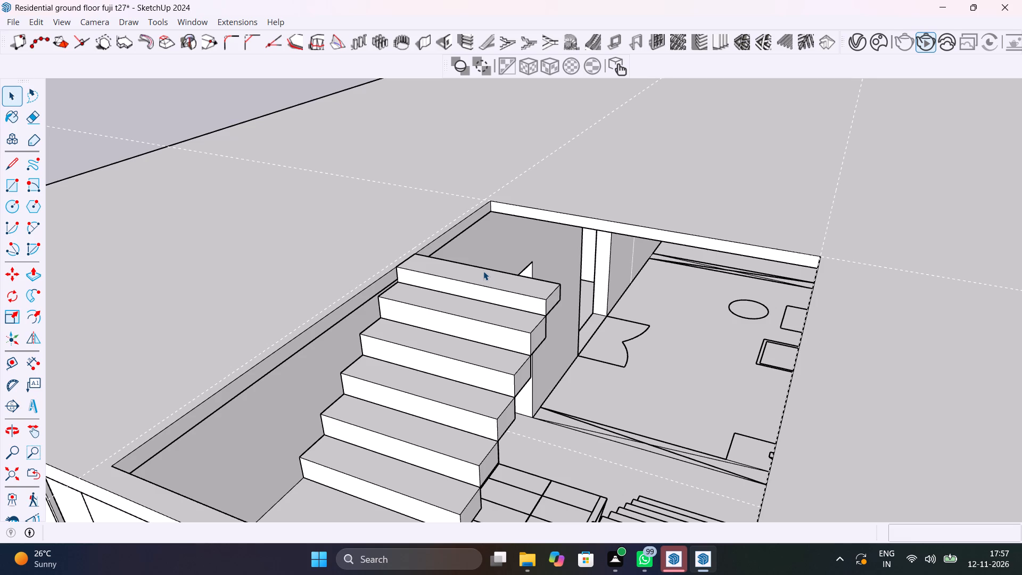
{"action": "middle_click_drag", "start_coordinate": [493, 284], "coordinate": [636, 305]}
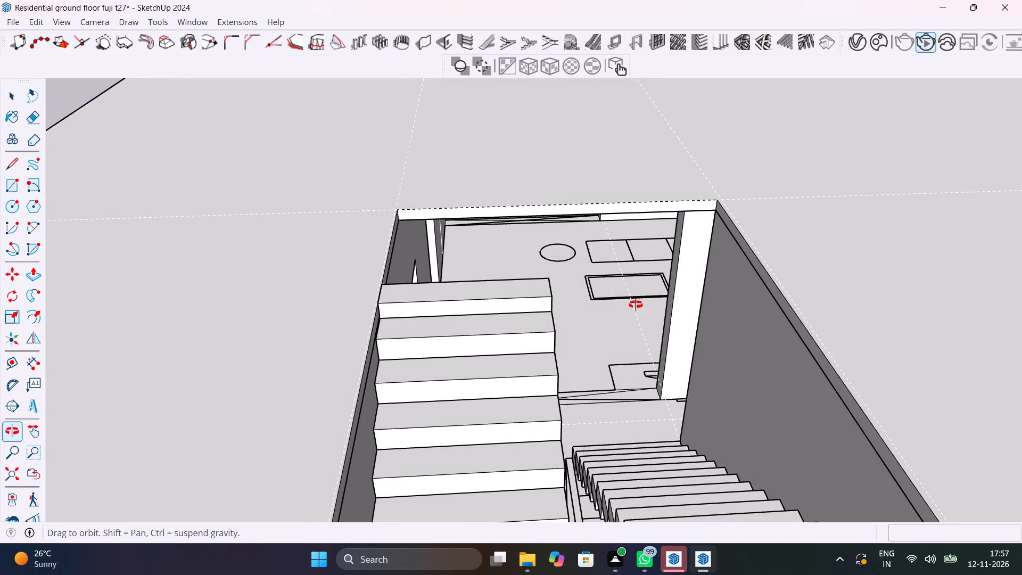
{"action": "middle_click_drag", "start_coordinate": [636, 305], "coordinate": [584, 328]}
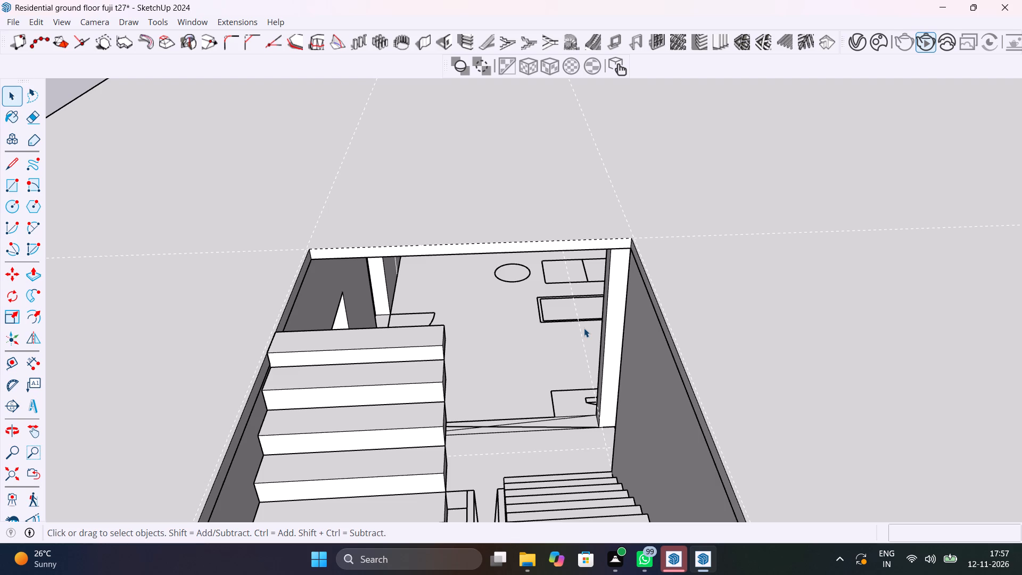
{"action": "key", "text": "t"}
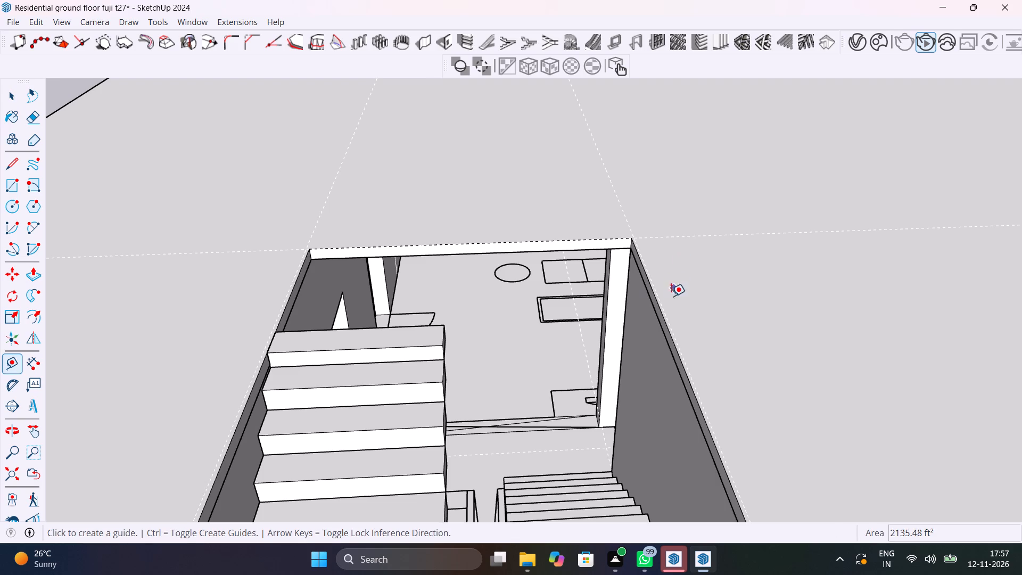
{"action": "left_click", "coordinate": [660, 313]}
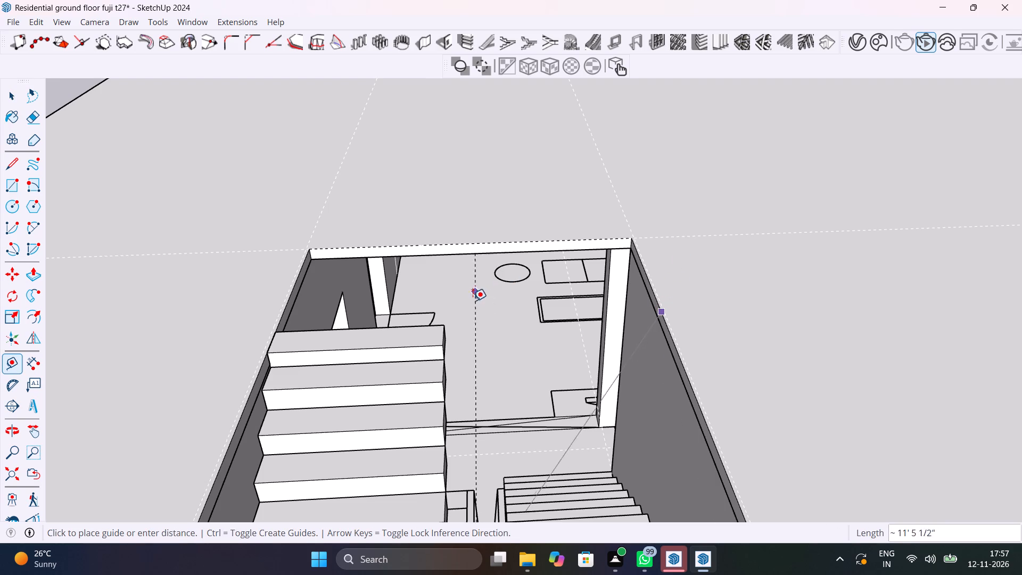
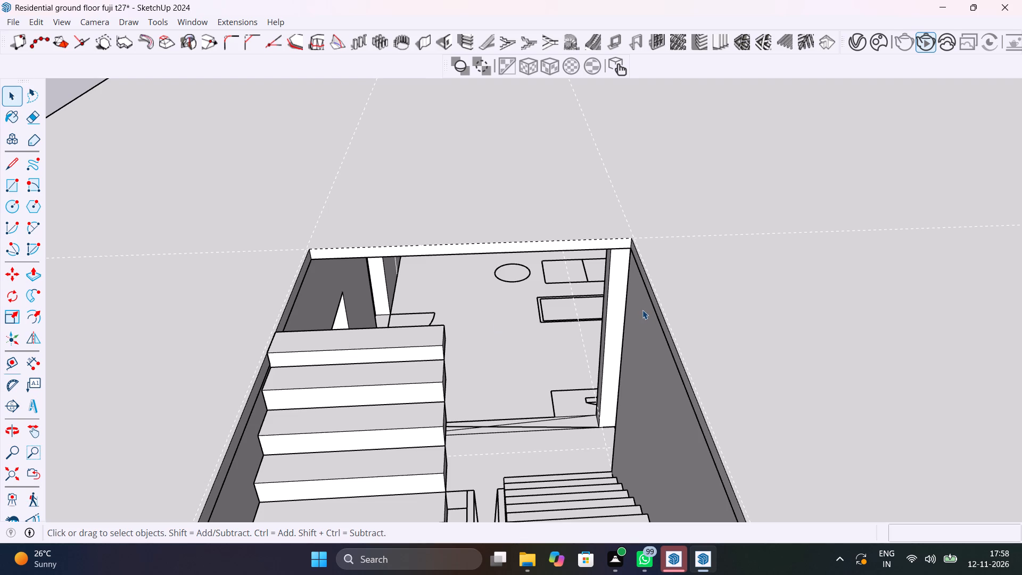
Place a guide parallel to the stair opening's long edge beside the lower flight, about 5' 4 9/16" across, along the topmost step's side.
{"action": "key", "text": "t"}
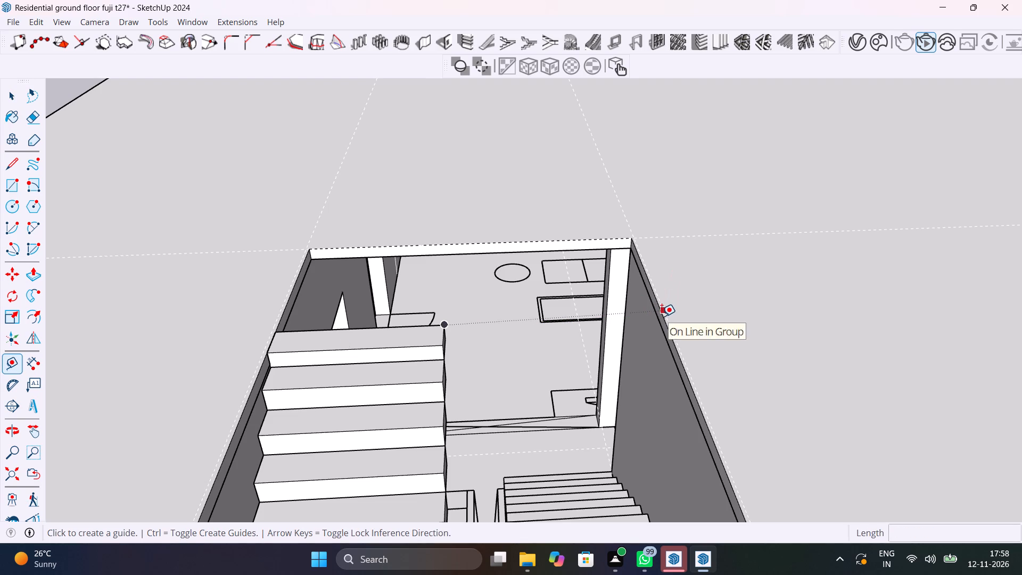
{"action": "scroll", "coordinate": [661, 315], "scroll_direction": "up", "scroll_amount": 4}
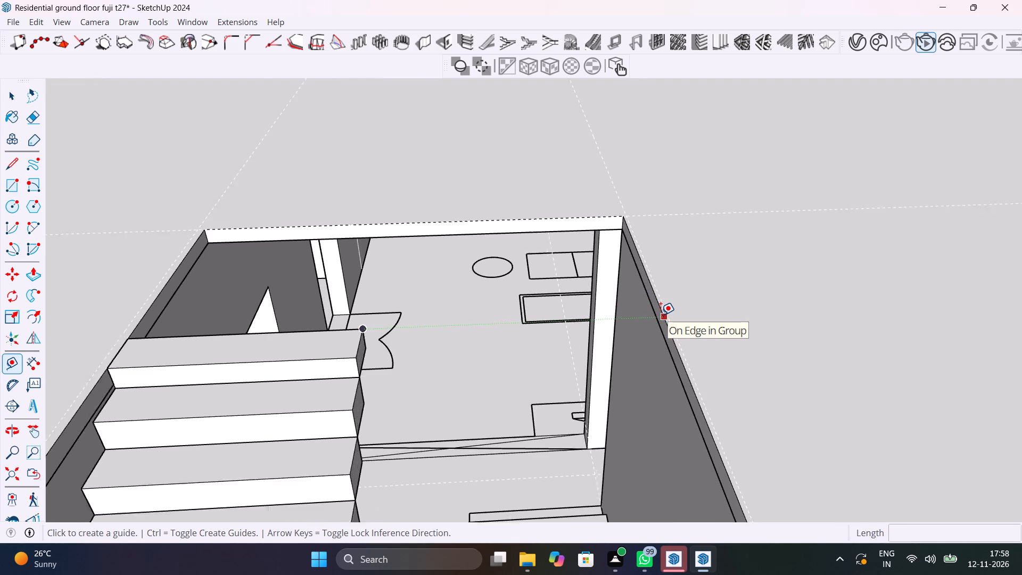
{"action": "left_click", "coordinate": [657, 306]}
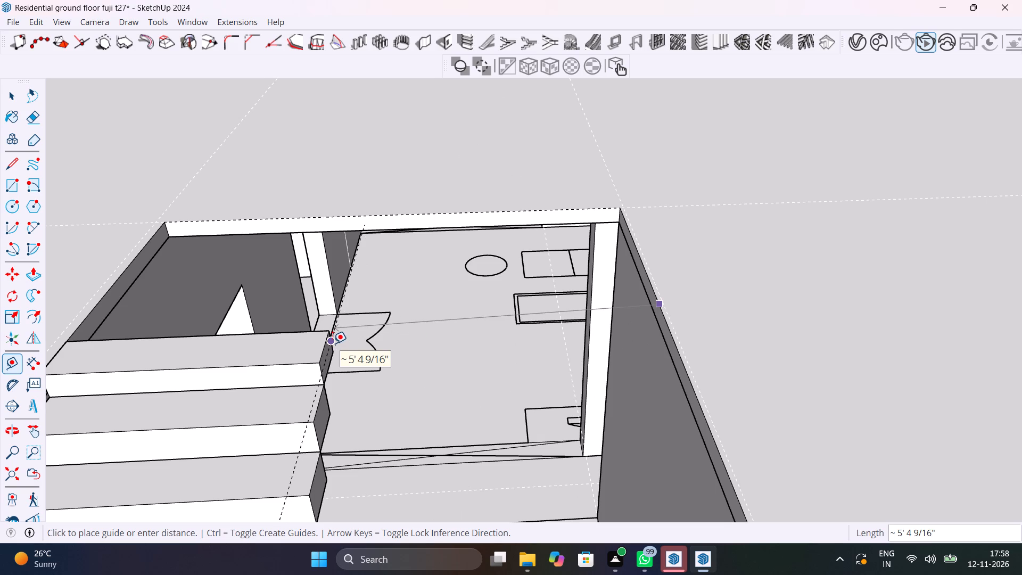
{"action": "scroll", "coordinate": [333, 343], "scroll_direction": "up", "scroll_amount": 10}
{"action": "scroll", "coordinate": [312, 335], "scroll_direction": "down", "scroll_amount": 5}
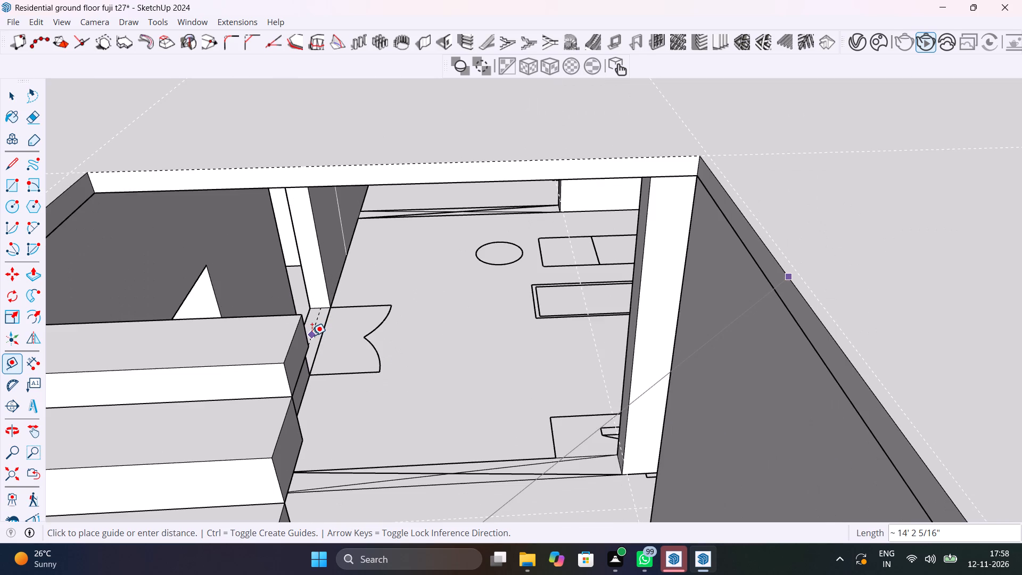
{"action": "left_click", "coordinate": [303, 328]}
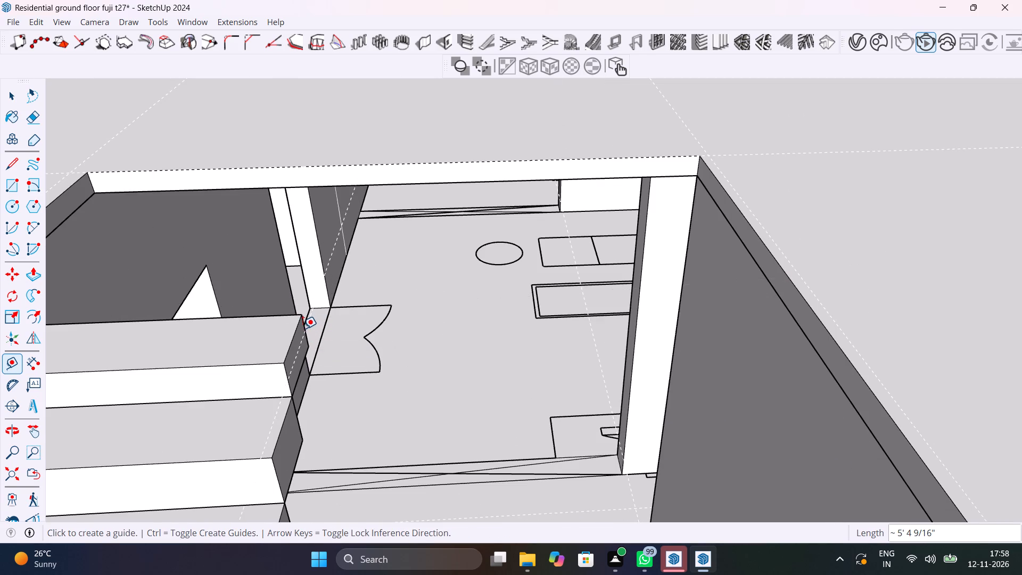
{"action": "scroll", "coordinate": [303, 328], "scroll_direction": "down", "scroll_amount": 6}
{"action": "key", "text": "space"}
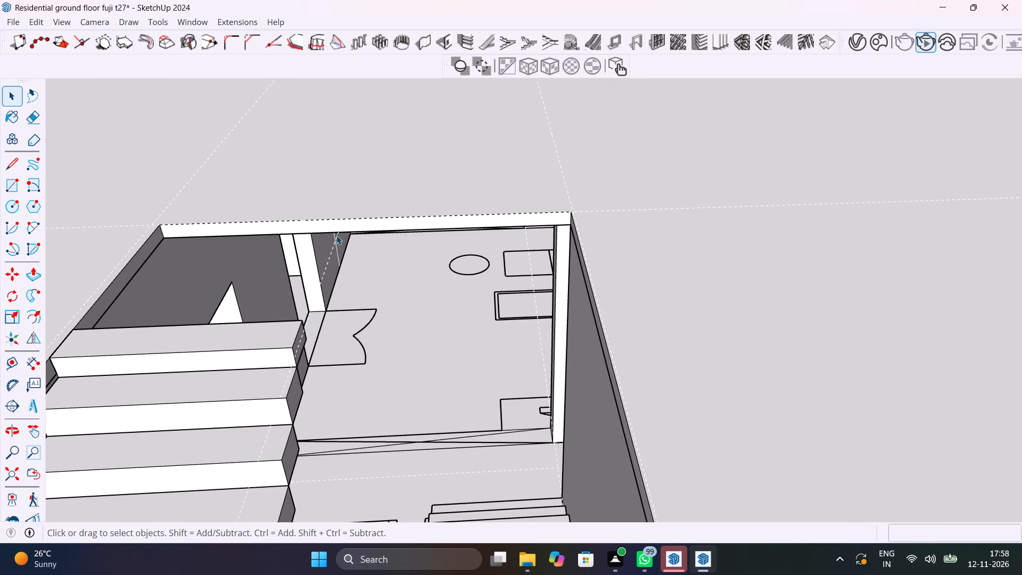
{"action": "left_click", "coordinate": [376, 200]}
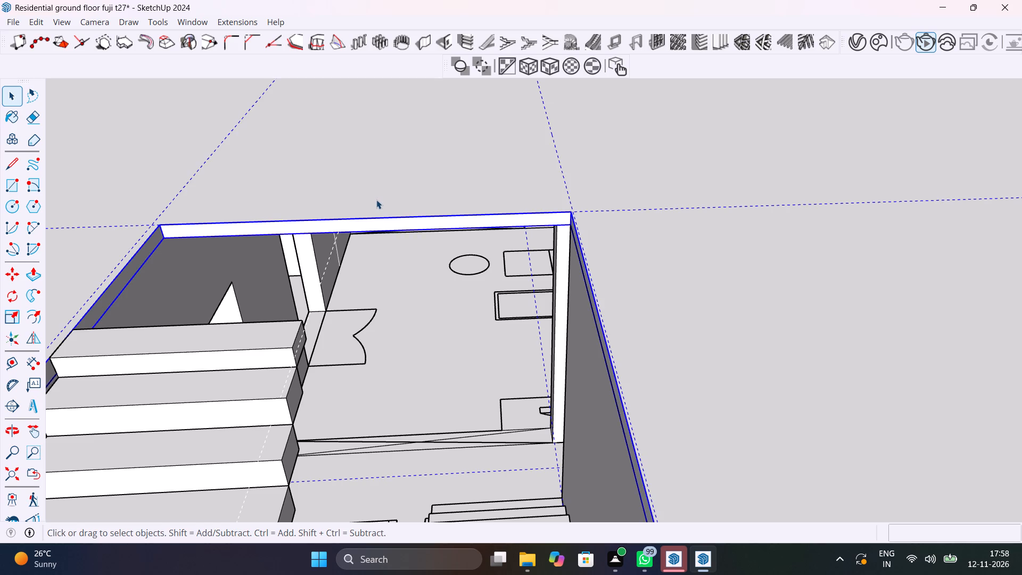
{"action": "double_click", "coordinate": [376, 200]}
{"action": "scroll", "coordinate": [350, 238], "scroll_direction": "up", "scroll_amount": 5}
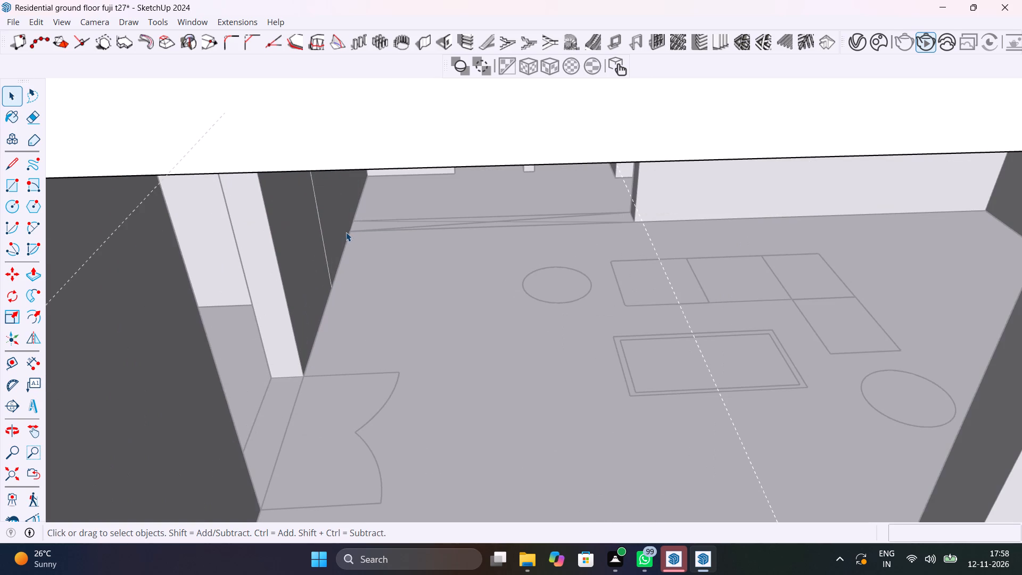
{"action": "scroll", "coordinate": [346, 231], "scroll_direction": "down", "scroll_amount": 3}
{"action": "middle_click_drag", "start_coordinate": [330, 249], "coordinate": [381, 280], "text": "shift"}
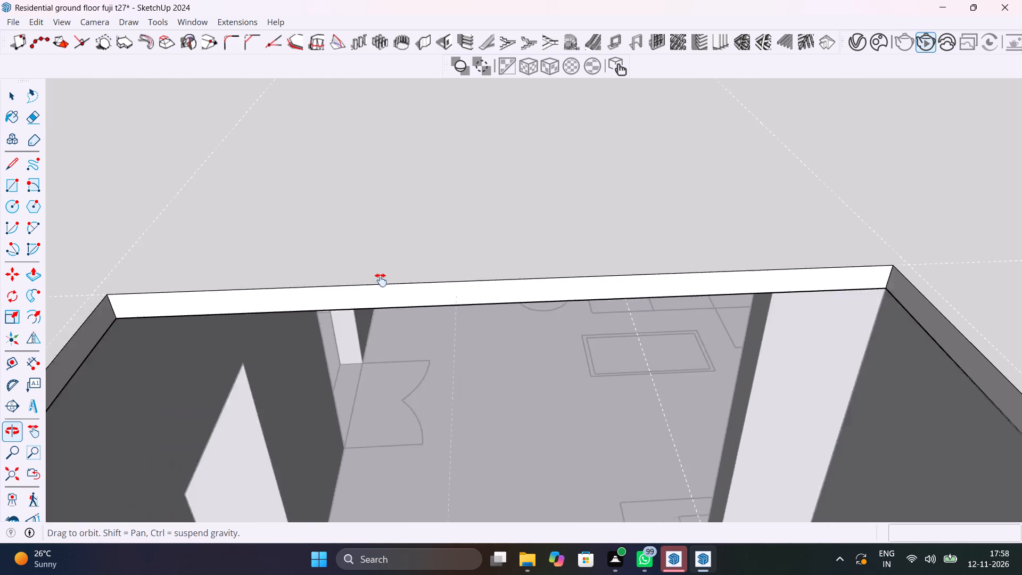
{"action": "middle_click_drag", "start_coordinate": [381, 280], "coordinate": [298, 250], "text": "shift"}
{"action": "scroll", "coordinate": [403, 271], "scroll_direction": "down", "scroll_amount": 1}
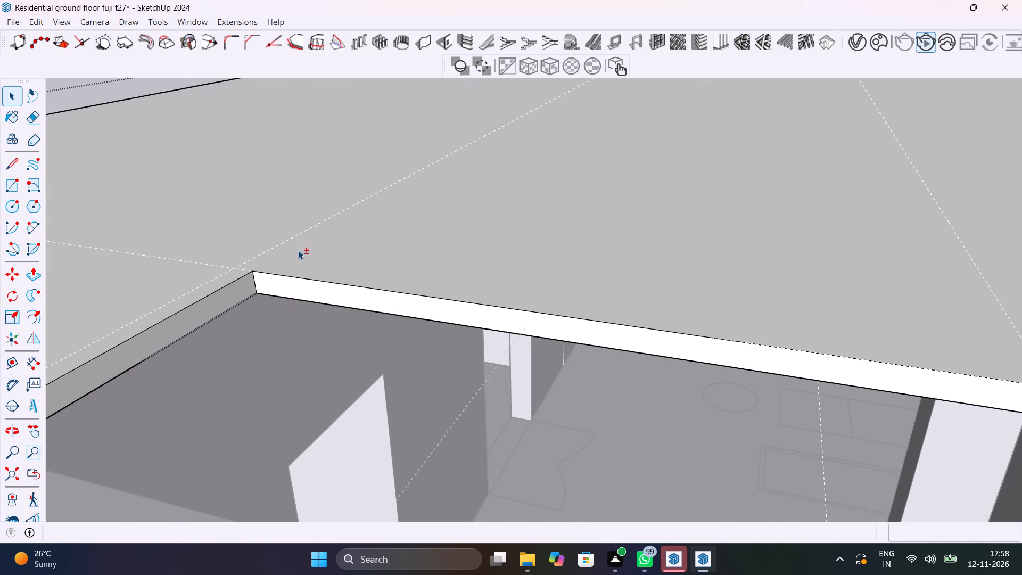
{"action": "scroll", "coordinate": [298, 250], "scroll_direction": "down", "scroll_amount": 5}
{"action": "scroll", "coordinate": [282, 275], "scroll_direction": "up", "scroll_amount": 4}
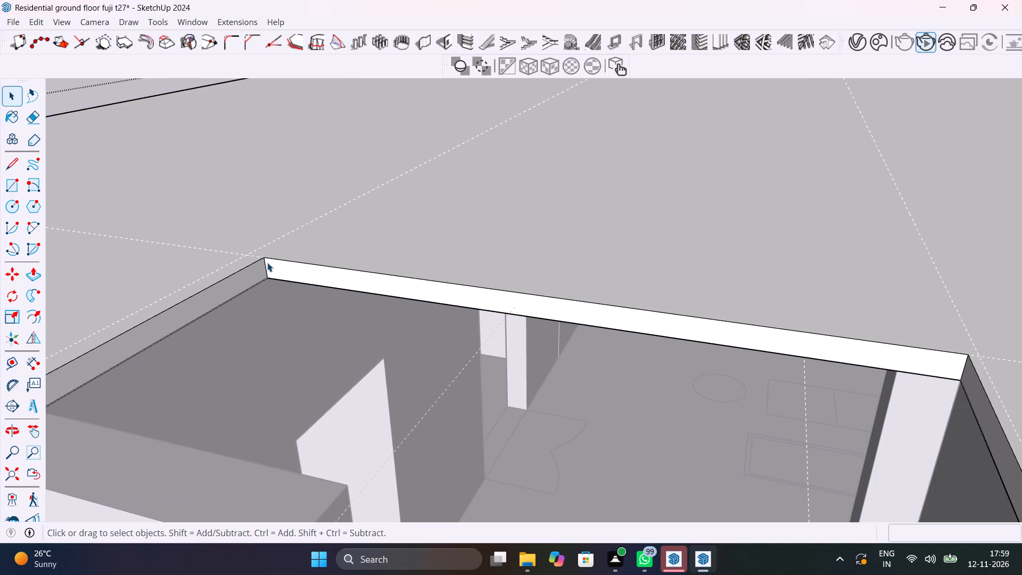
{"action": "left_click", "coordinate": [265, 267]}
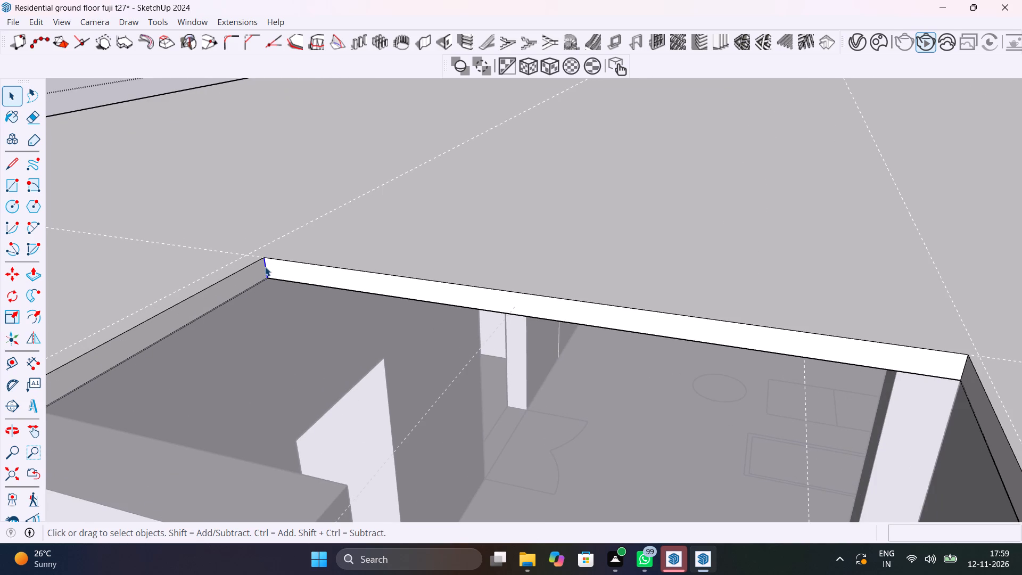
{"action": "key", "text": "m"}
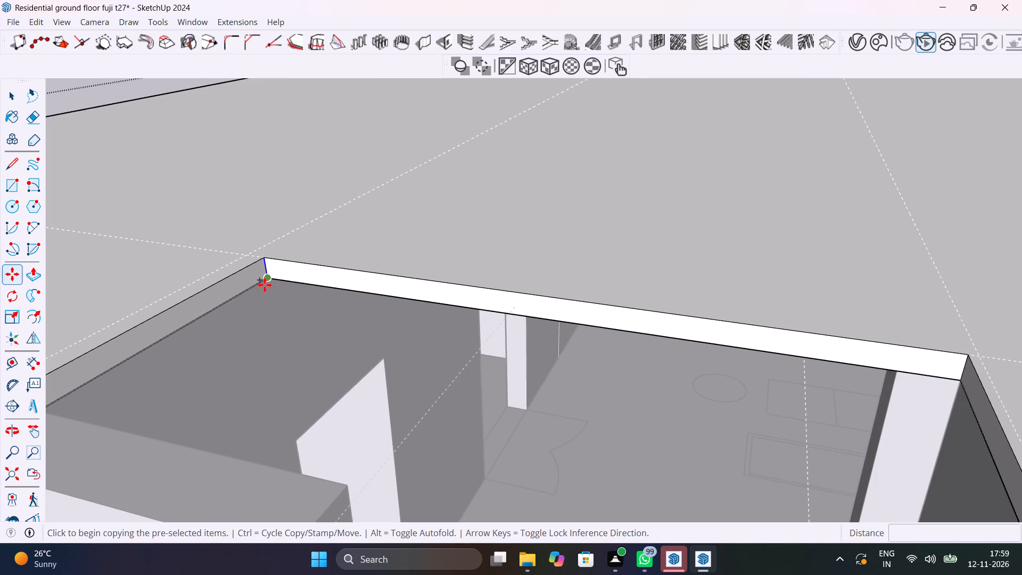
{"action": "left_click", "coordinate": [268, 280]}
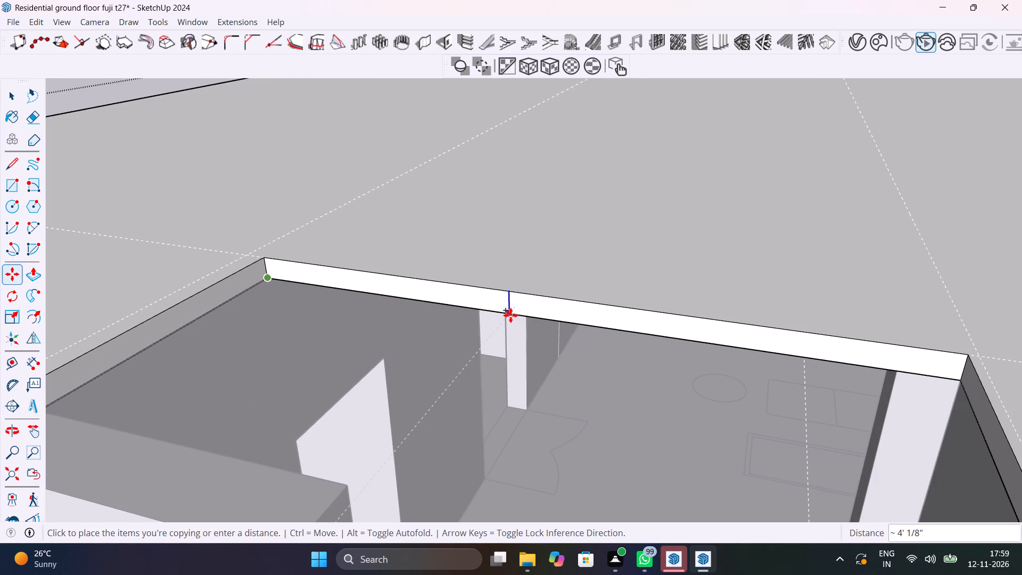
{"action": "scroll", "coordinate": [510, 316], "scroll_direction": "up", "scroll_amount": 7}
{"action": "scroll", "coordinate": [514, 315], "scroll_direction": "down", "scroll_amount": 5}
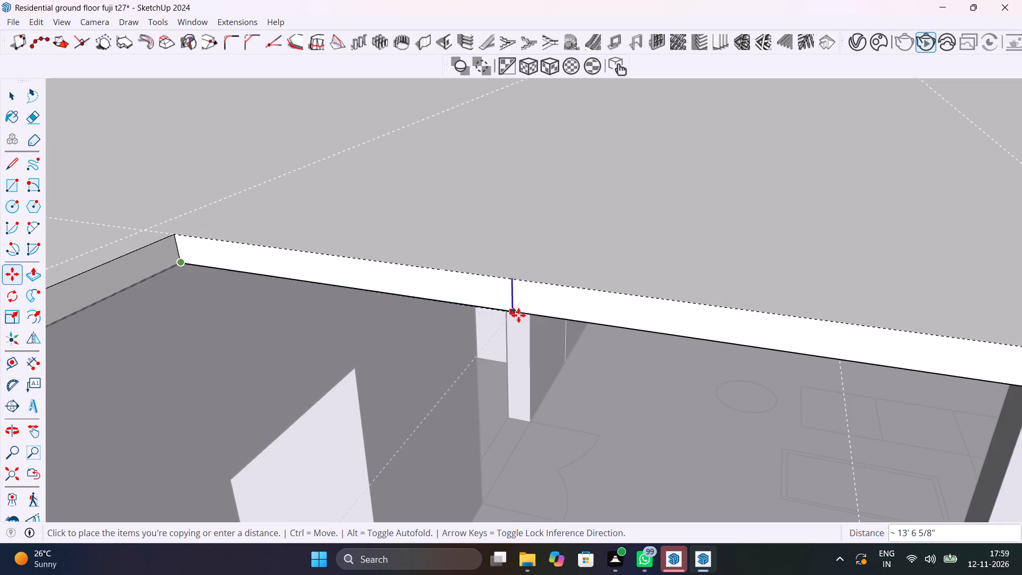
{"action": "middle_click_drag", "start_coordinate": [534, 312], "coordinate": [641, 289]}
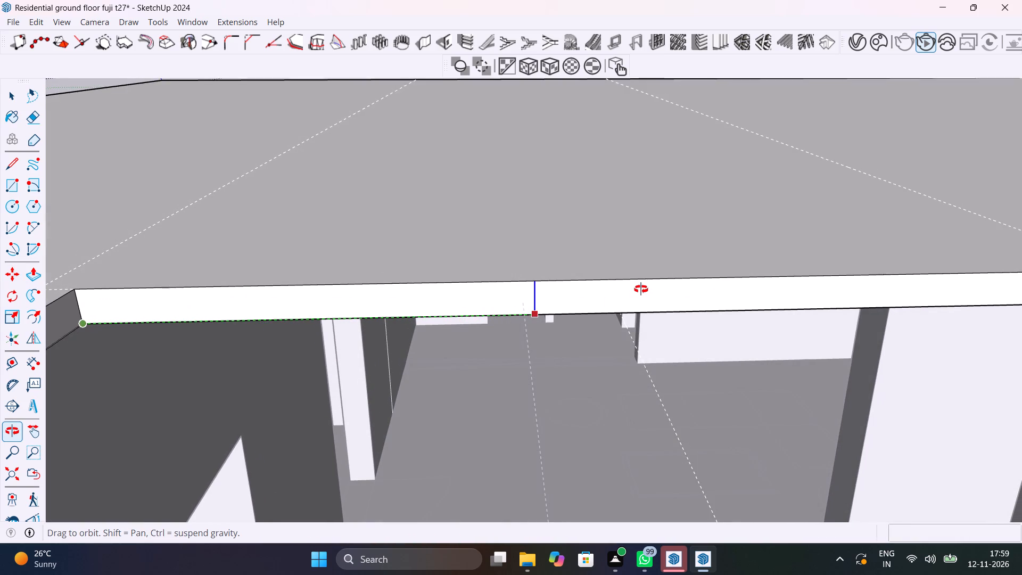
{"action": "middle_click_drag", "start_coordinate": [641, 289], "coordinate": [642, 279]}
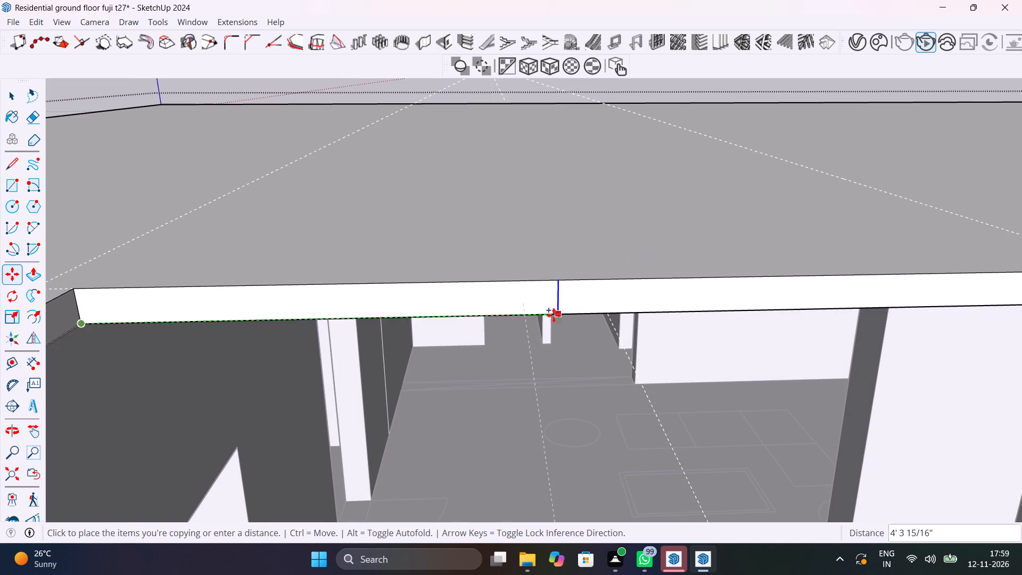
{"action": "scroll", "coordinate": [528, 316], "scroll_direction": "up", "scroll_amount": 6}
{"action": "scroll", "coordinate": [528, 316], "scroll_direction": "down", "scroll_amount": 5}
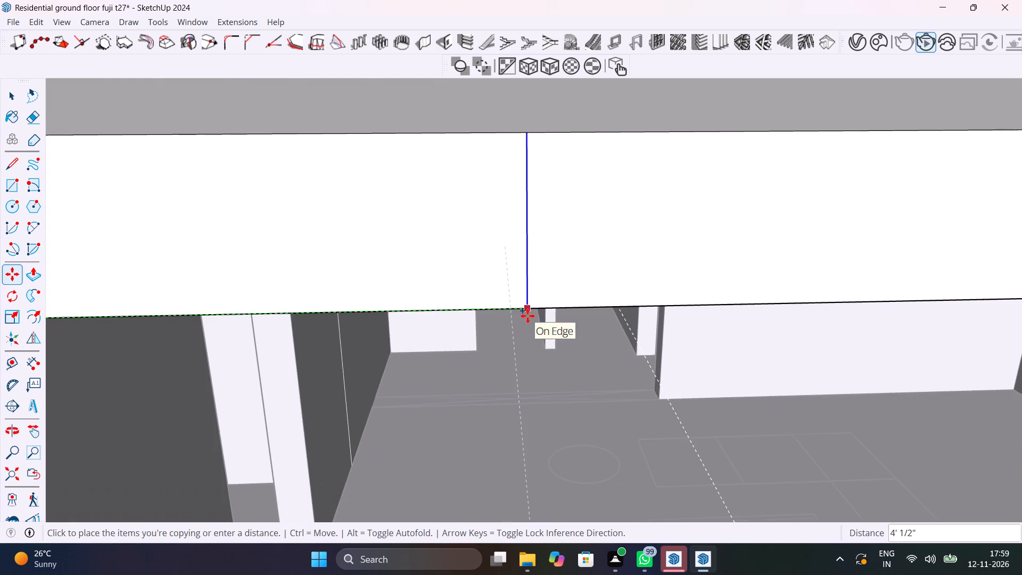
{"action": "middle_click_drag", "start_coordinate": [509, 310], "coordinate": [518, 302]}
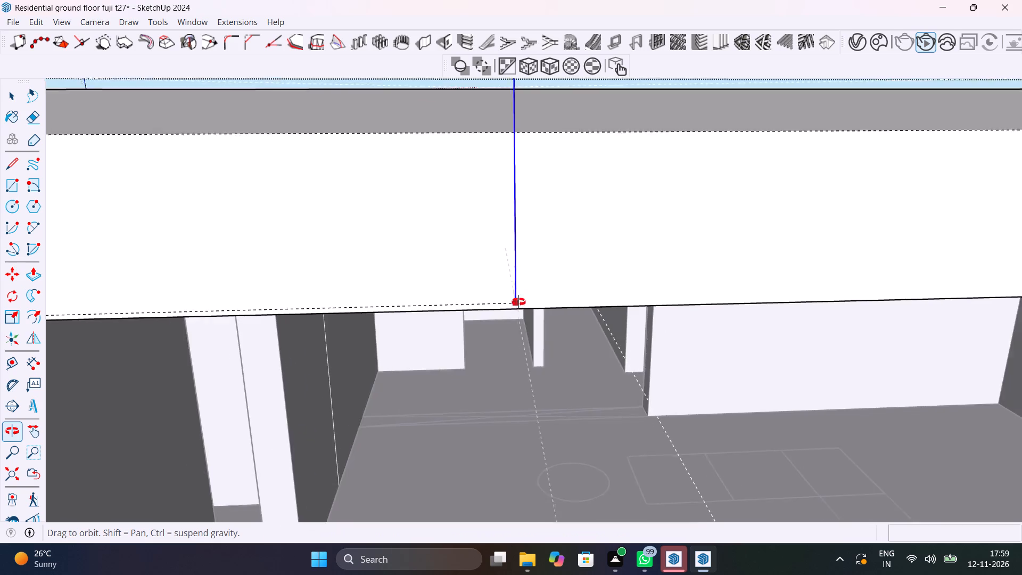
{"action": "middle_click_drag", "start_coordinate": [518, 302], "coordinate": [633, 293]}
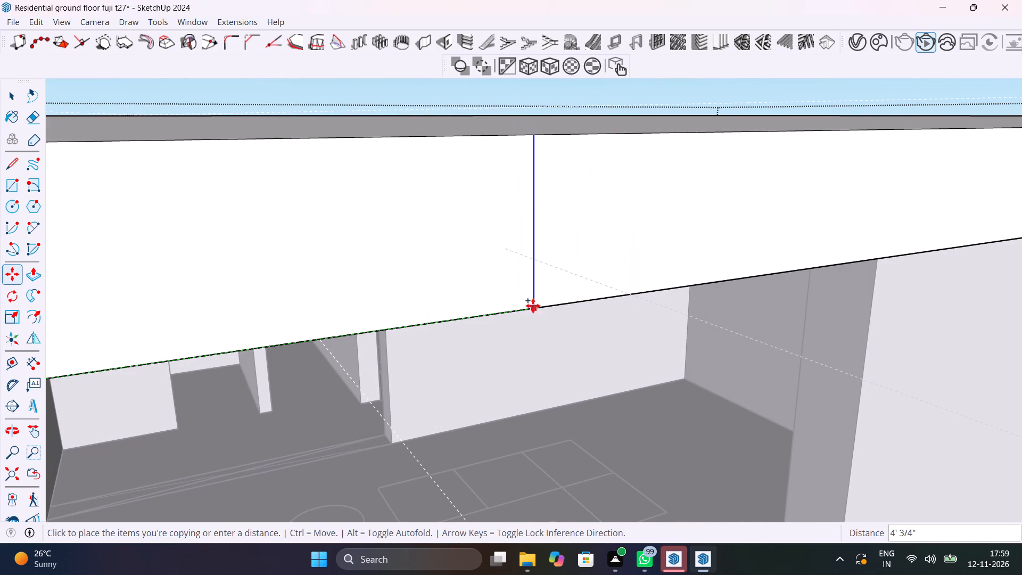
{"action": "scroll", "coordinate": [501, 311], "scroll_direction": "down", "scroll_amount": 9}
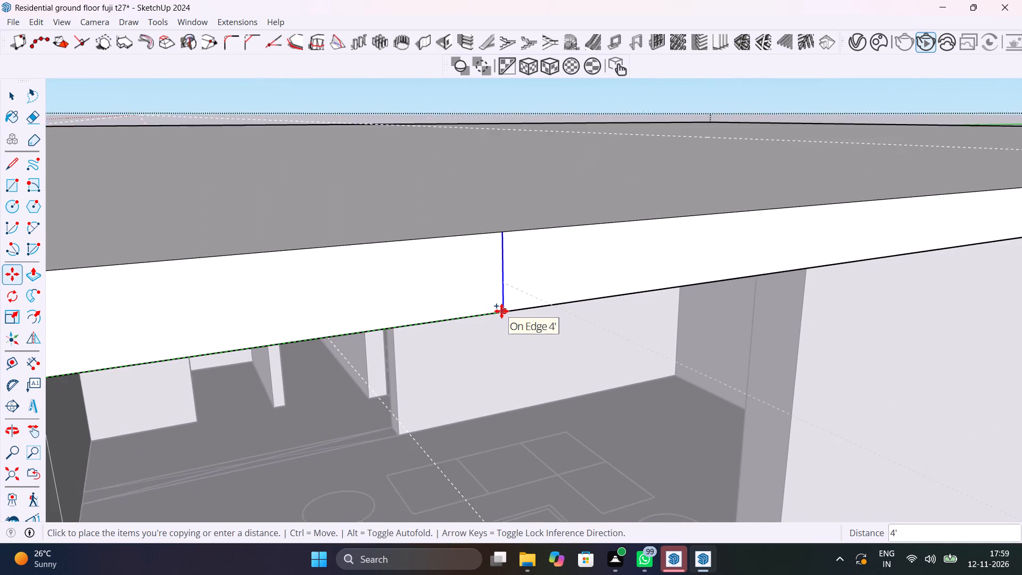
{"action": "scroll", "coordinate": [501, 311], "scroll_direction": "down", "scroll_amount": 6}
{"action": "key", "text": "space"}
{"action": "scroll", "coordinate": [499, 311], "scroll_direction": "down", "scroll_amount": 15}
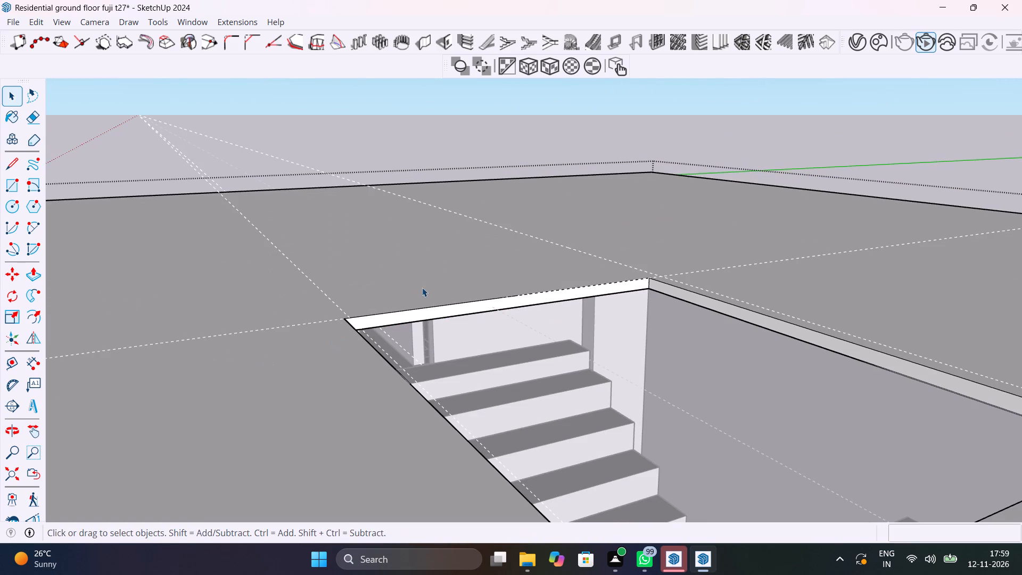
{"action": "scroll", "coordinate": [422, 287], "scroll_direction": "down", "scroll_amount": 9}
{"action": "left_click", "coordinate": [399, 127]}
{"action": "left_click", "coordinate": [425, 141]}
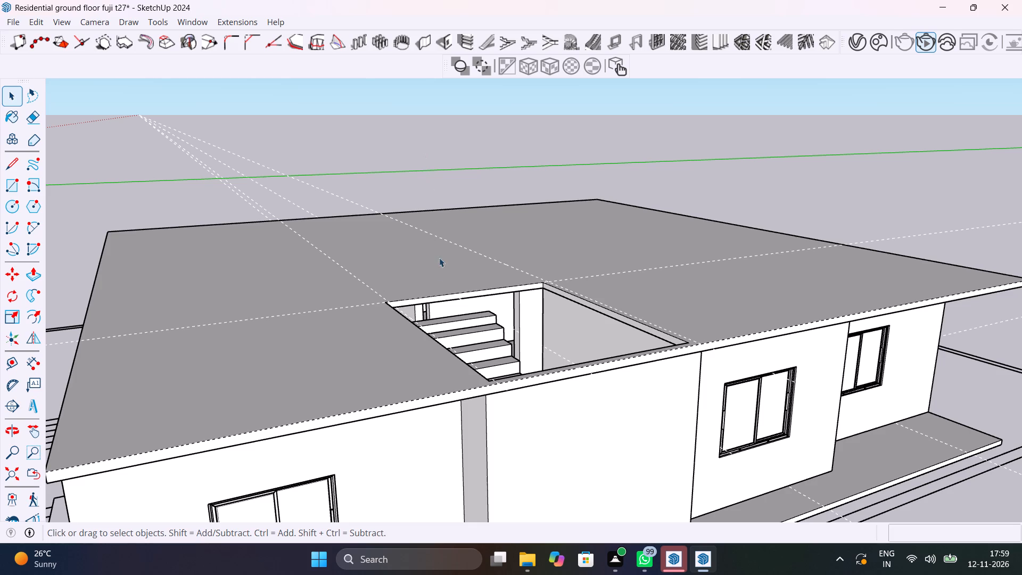
Examine the slab's stair opening edge above the topmost step and the rooms seen through it.
{"action": "scroll", "coordinate": [446, 301], "scroll_direction": "up", "scroll_amount": 8}
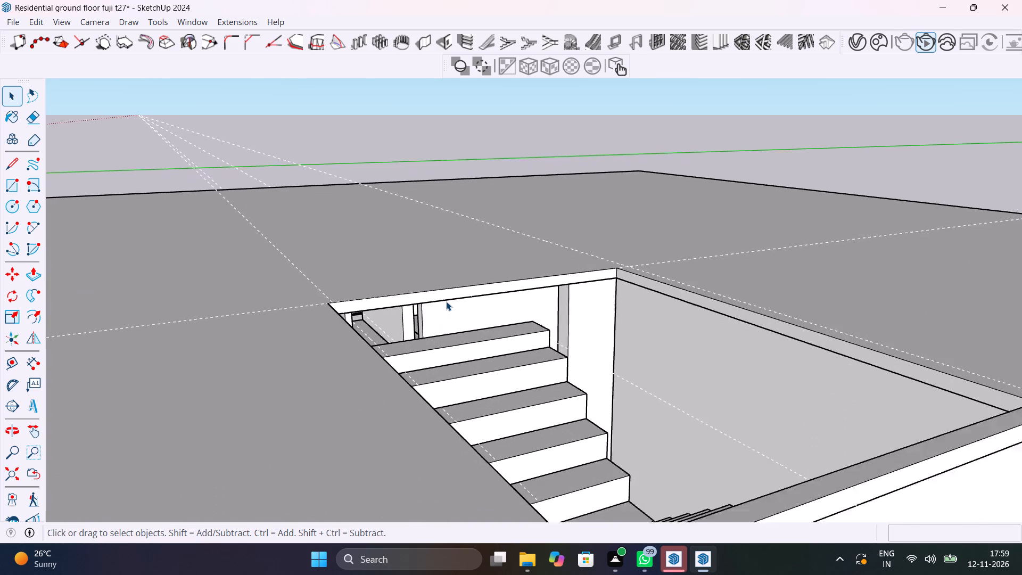
{"action": "scroll", "coordinate": [446, 301], "scroll_direction": "up", "scroll_amount": 2}
{"action": "middle_click_drag", "start_coordinate": [411, 297], "coordinate": [392, 289]}
{"action": "scroll", "coordinate": [392, 289], "scroll_direction": "up", "scroll_amount": 9}
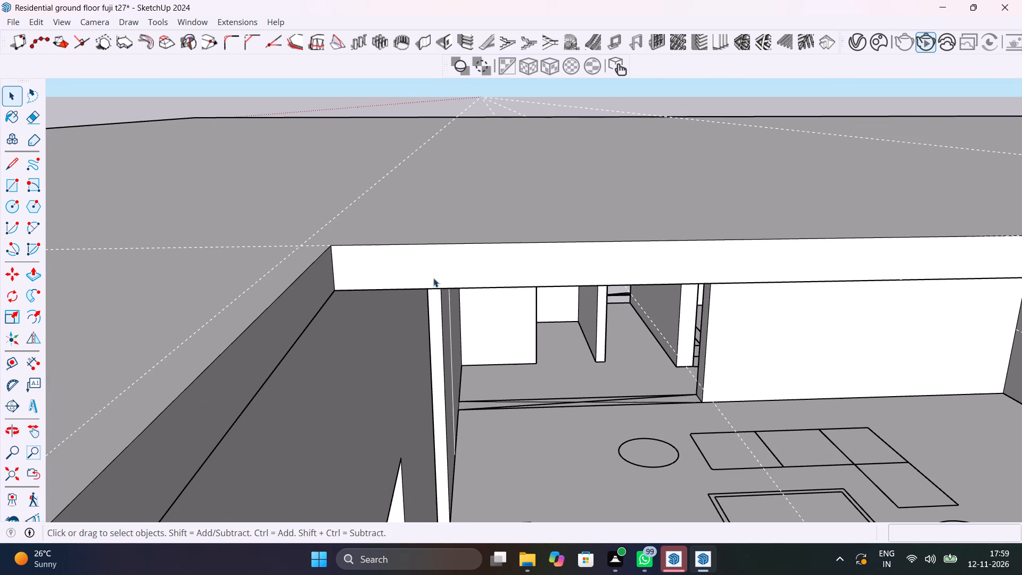
{"action": "middle_click_drag", "start_coordinate": [441, 278], "coordinate": [445, 294]}
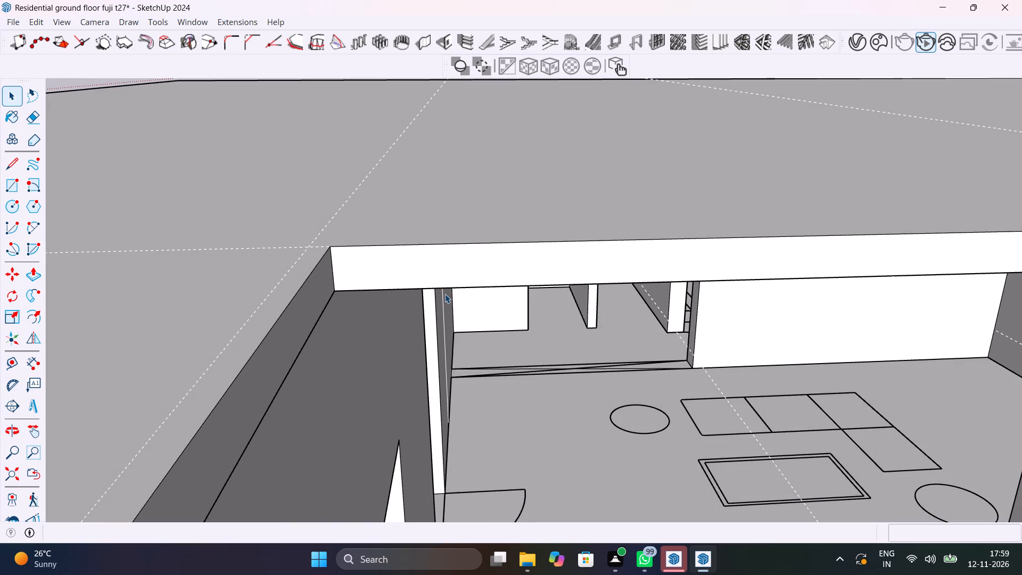
{"action": "scroll", "coordinate": [445, 294], "scroll_direction": "down", "scroll_amount": 3}
{"action": "middle_click_drag", "start_coordinate": [464, 308], "coordinate": [518, 321]}
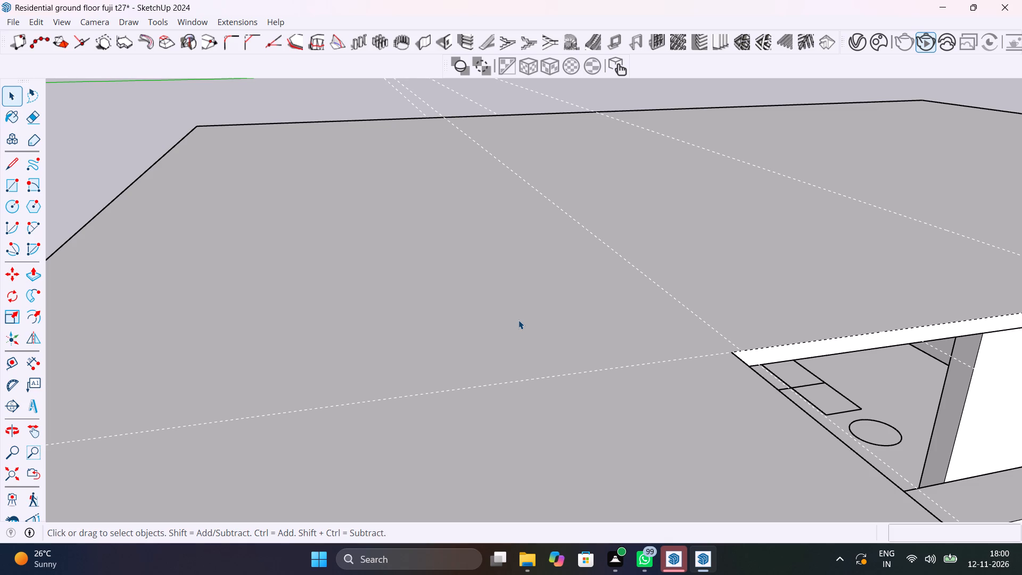
Hide the roof slab group.
{"action": "scroll", "coordinate": [529, 312], "scroll_direction": "down", "scroll_amount": 19}
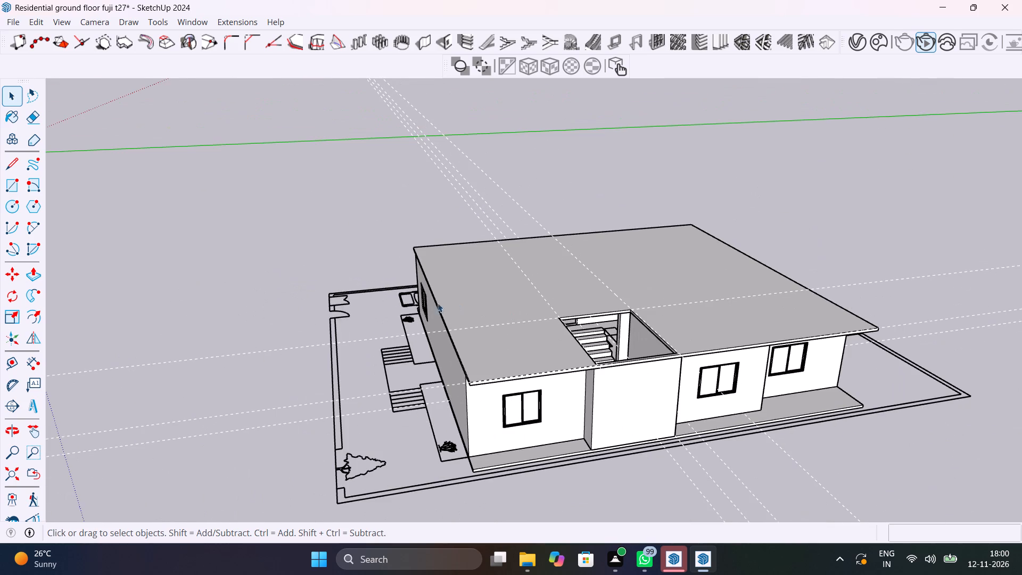
{"action": "left_click", "coordinate": [236, 303]}
{"action": "middle_click_drag", "start_coordinate": [499, 374], "coordinate": [529, 357]}
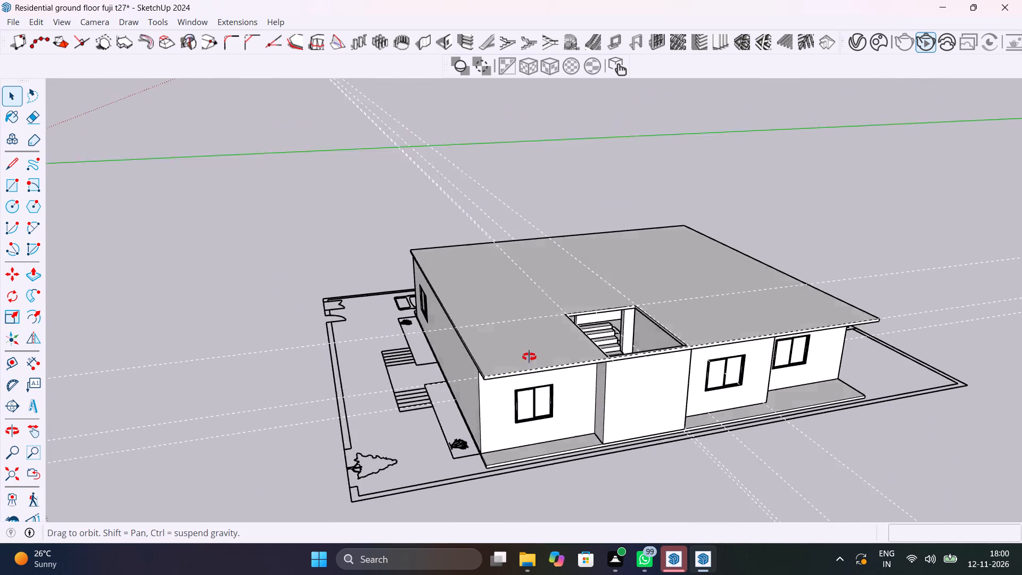
{"action": "middle_click_drag", "start_coordinate": [529, 357], "coordinate": [937, 390]}
{"action": "middle_click_drag", "start_coordinate": [563, 305], "coordinate": [1020, 316]}
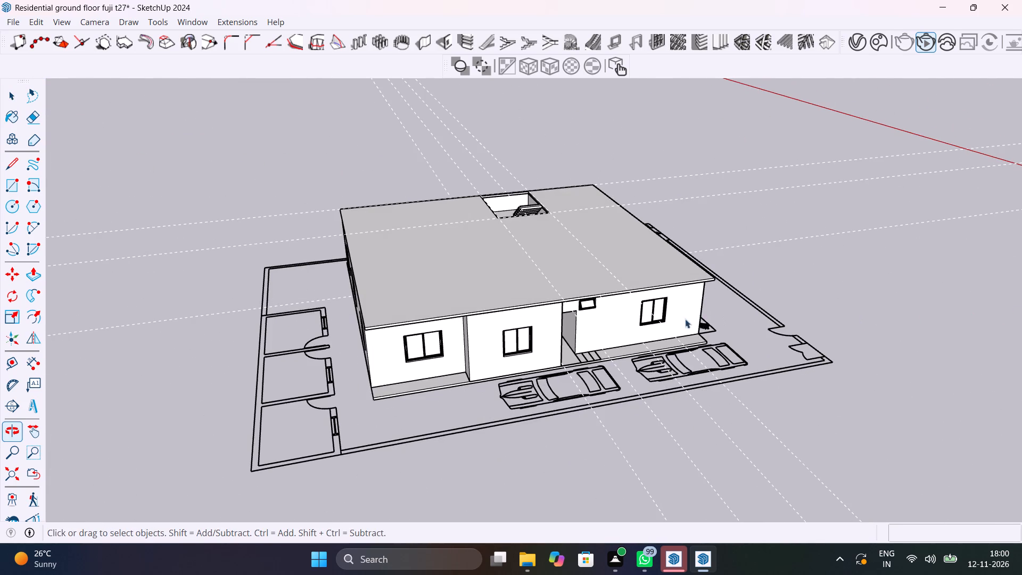
{"action": "left_click", "coordinate": [475, 310]}
{"action": "right_click", "coordinate": [475, 309]}
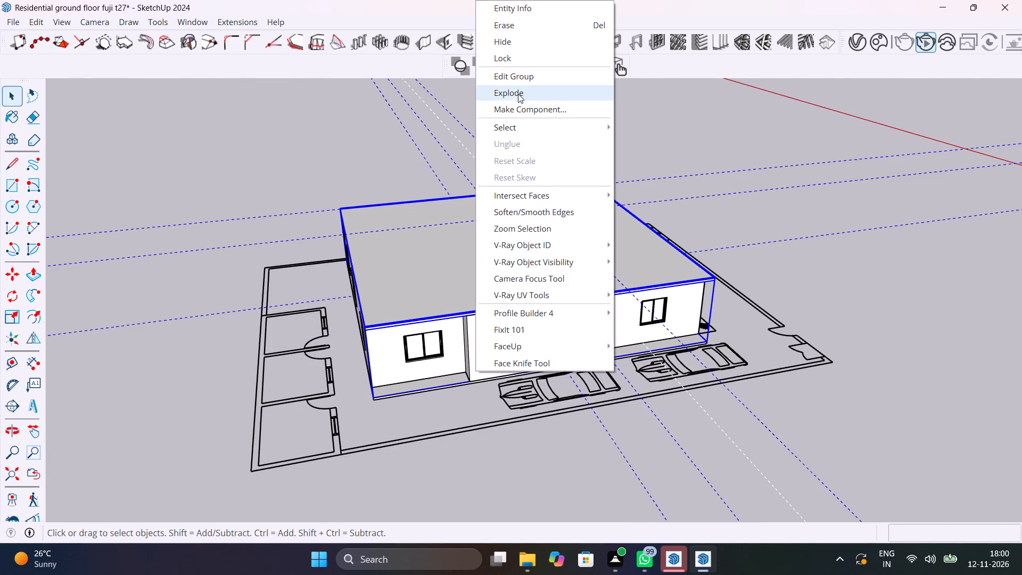
{"action": "left_click", "coordinate": [515, 44]}
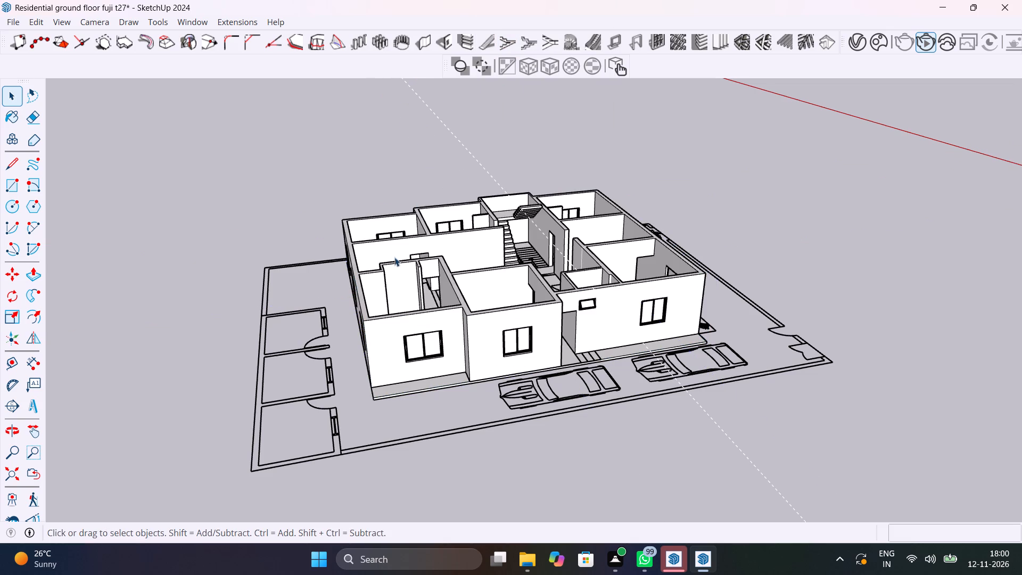
Examine the living area, the toilet and the passage beside it with the roof slab hidden.
{"action": "scroll", "coordinate": [431, 287], "scroll_direction": "up", "scroll_amount": 5}
{"action": "middle_click_drag", "start_coordinate": [432, 286], "coordinate": [683, 433]}
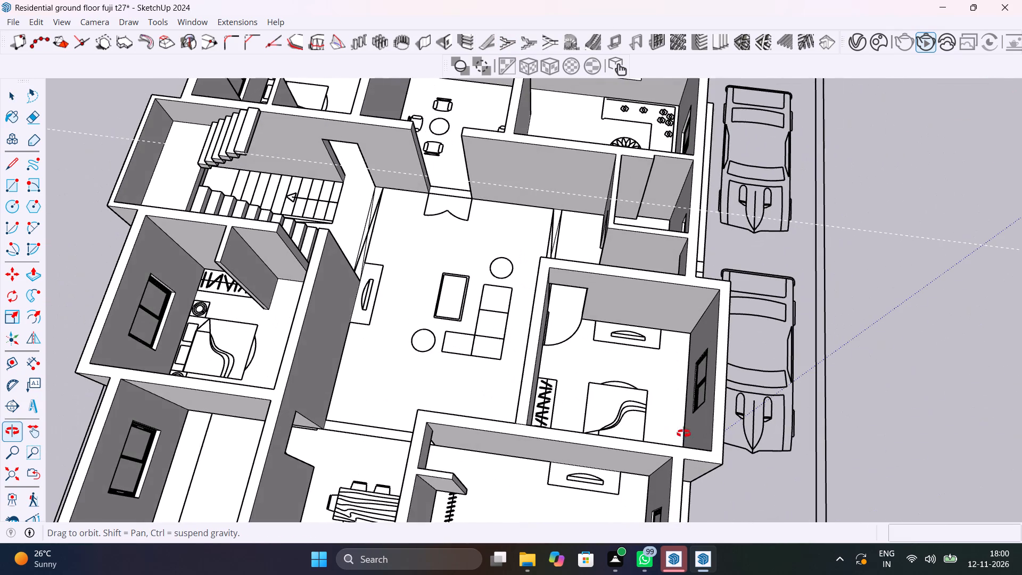
{"action": "middle_click_drag", "start_coordinate": [683, 433], "coordinate": [794, 438]}
{"action": "scroll", "coordinate": [614, 252], "scroll_direction": "up", "scroll_amount": 7}
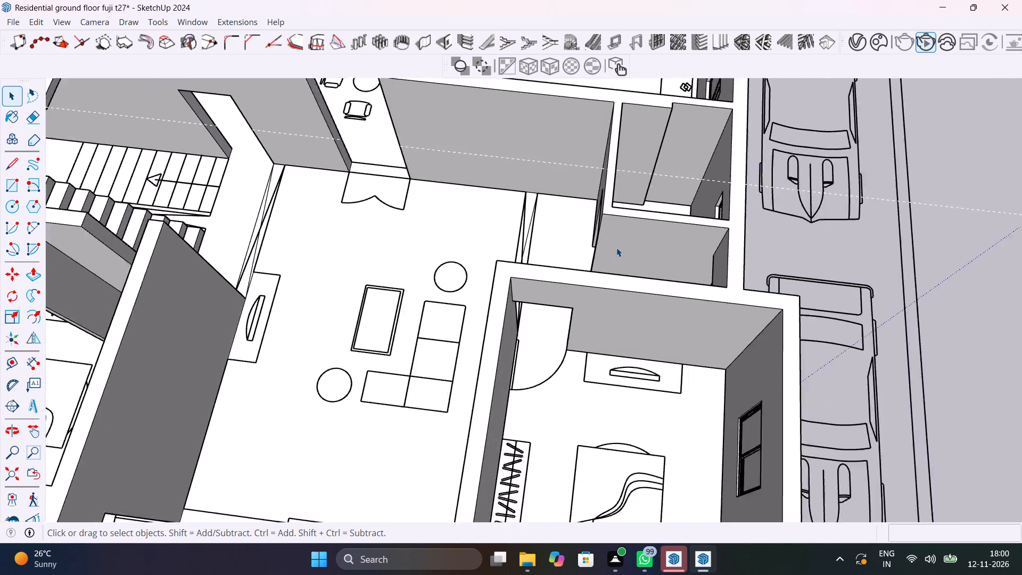
{"action": "scroll", "coordinate": [616, 248], "scroll_direction": "up", "scroll_amount": 5}
{"action": "middle_click_drag", "start_coordinate": [490, 256], "coordinate": [507, 348], "text": "shift"}
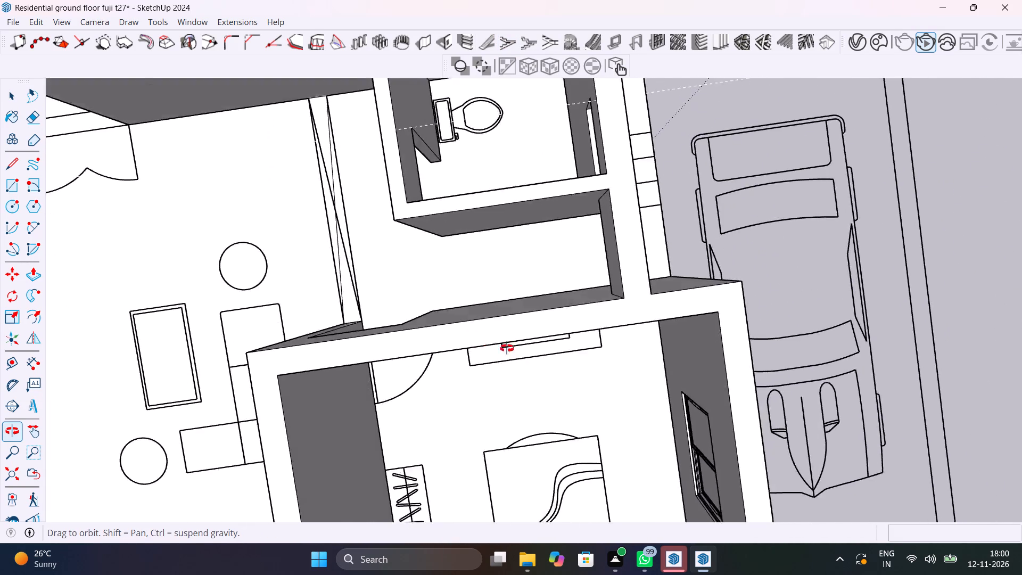
{"action": "middle_click_drag", "start_coordinate": [507, 348], "coordinate": [827, 229], "text": "shift"}
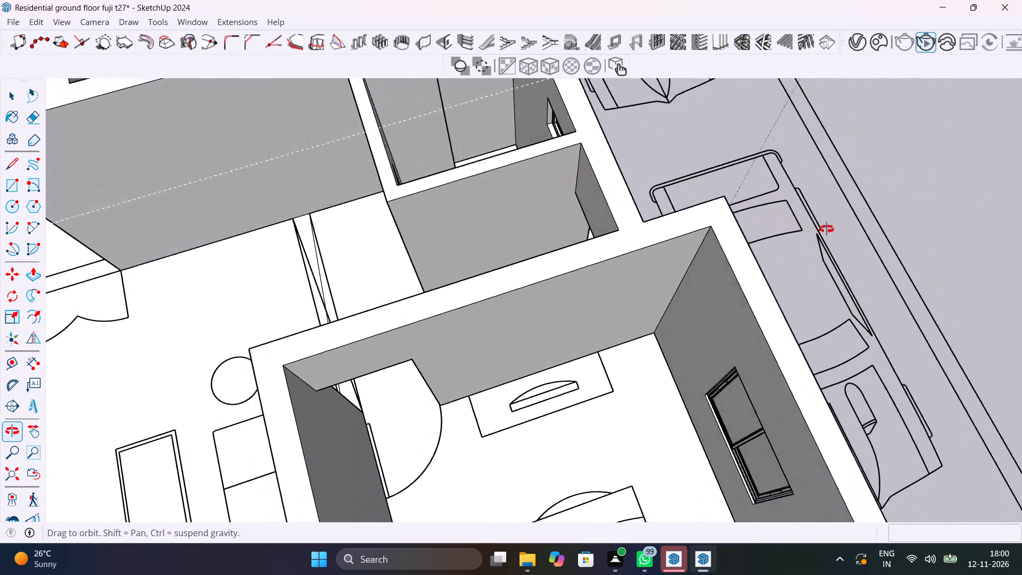
{"action": "middle_click_drag", "start_coordinate": [827, 229], "coordinate": [827, 228], "text": "shift"}
{"action": "scroll", "coordinate": [408, 165], "scroll_direction": "up", "scroll_amount": 5}
{"action": "middle_click_drag", "start_coordinate": [413, 189], "coordinate": [427, 289], "text": "shift"}
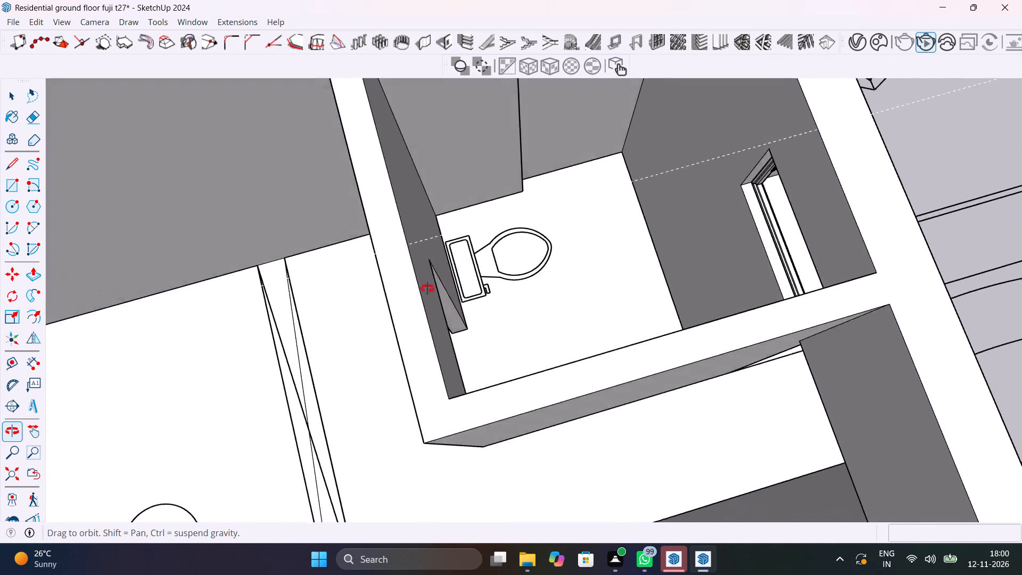
{"action": "middle_click_drag", "start_coordinate": [427, 289], "coordinate": [590, 236], "text": "shift"}
{"action": "scroll", "coordinate": [588, 236], "scroll_direction": "down", "scroll_amount": 9}
{"action": "middle_click_drag", "start_coordinate": [620, 273], "coordinate": [491, 264], "text": "shift"}
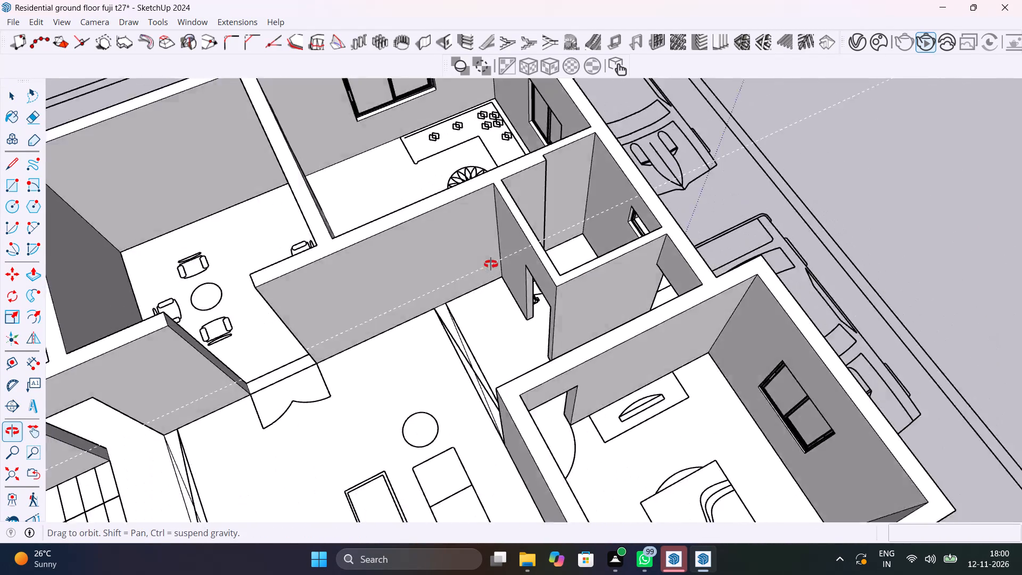
{"action": "middle_click_drag", "start_coordinate": [491, 264], "coordinate": [195, 237], "text": "shift"}
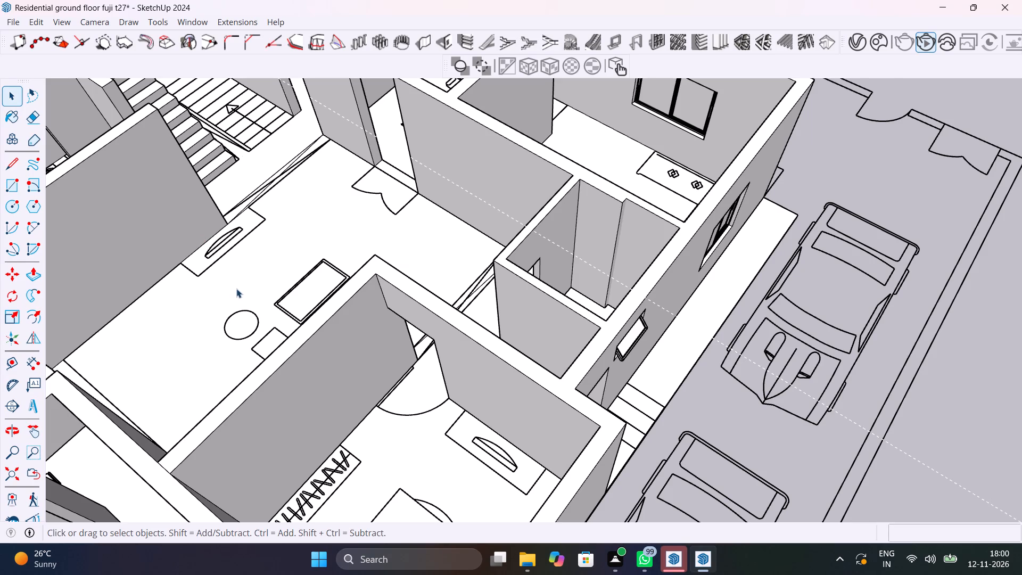
Measure the passage's width along the living-room wall base, from the threshold strip to the toilet wall corner, using the Dimension tool.
{"action": "middle_click_drag", "start_coordinate": [361, 302], "coordinate": [602, 377]}
{"action": "left_click", "coordinate": [32, 365]}
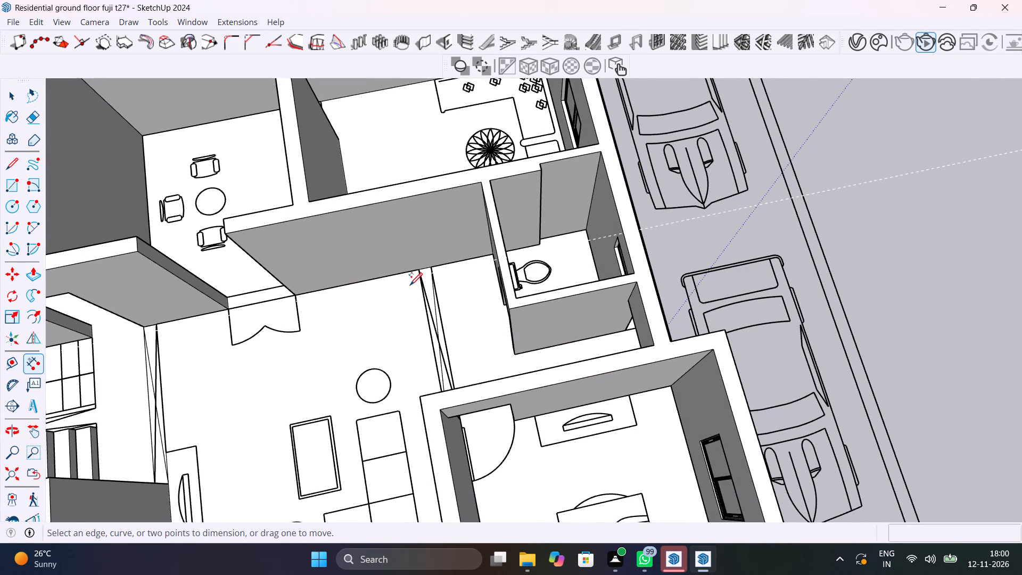
{"action": "scroll", "coordinate": [414, 284], "scroll_direction": "up", "scroll_amount": 8}
{"action": "left_click", "coordinate": [441, 249]}
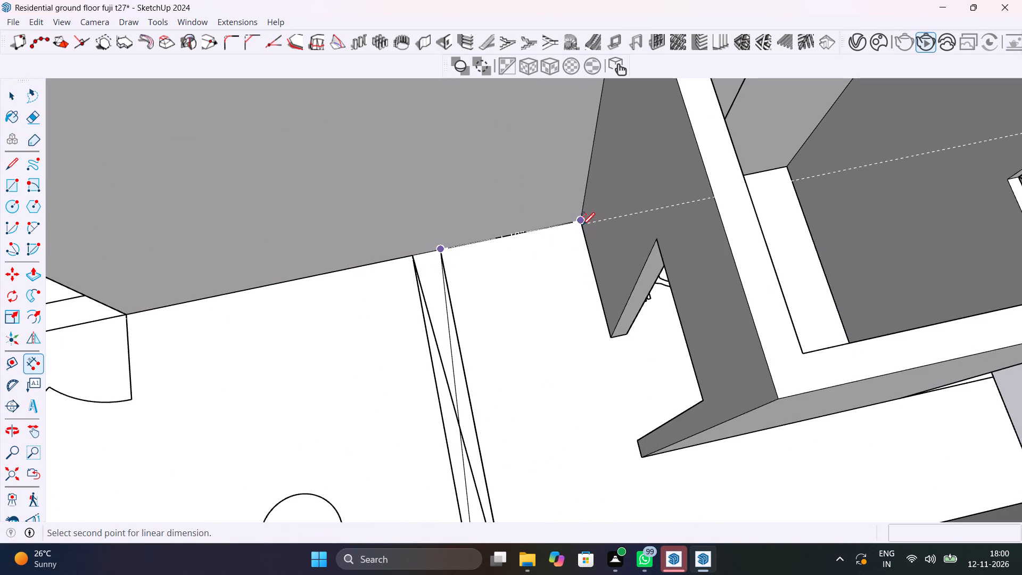
{"action": "left_click", "coordinate": [582, 223]}
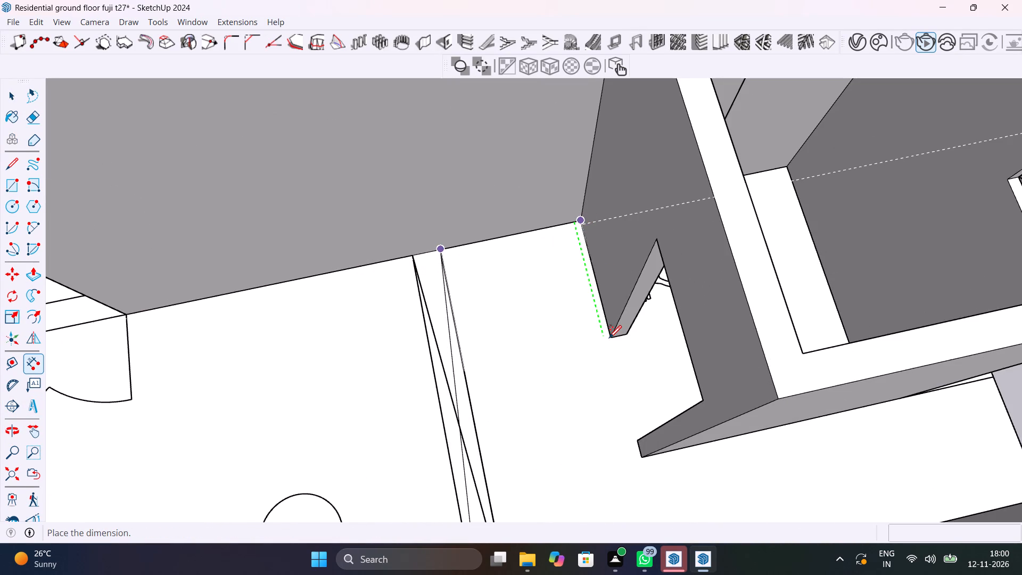
{"action": "key", "text": "Escape"}
{"action": "left_click", "coordinate": [609, 340]}
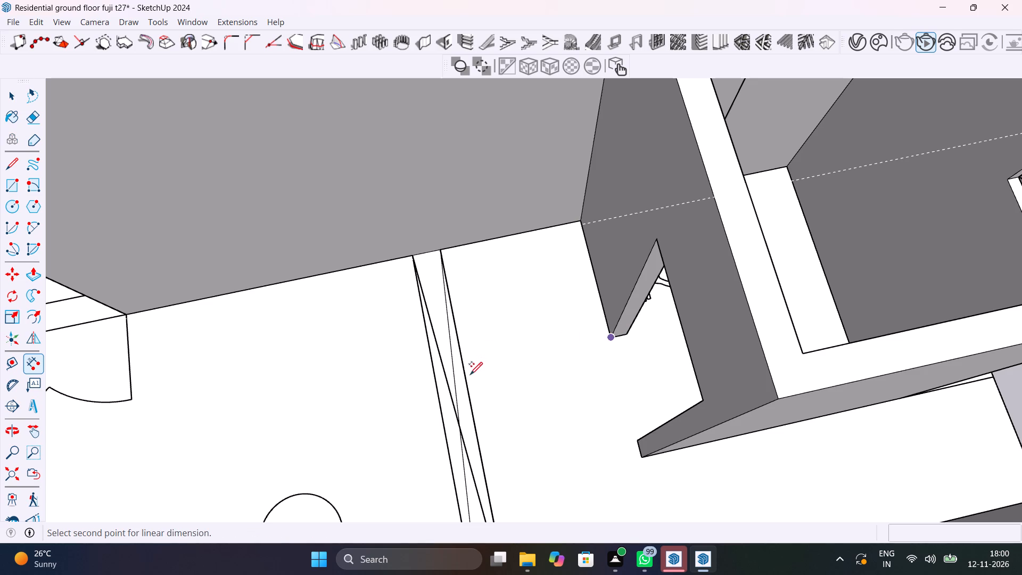
{"action": "key", "text": "Escape"}
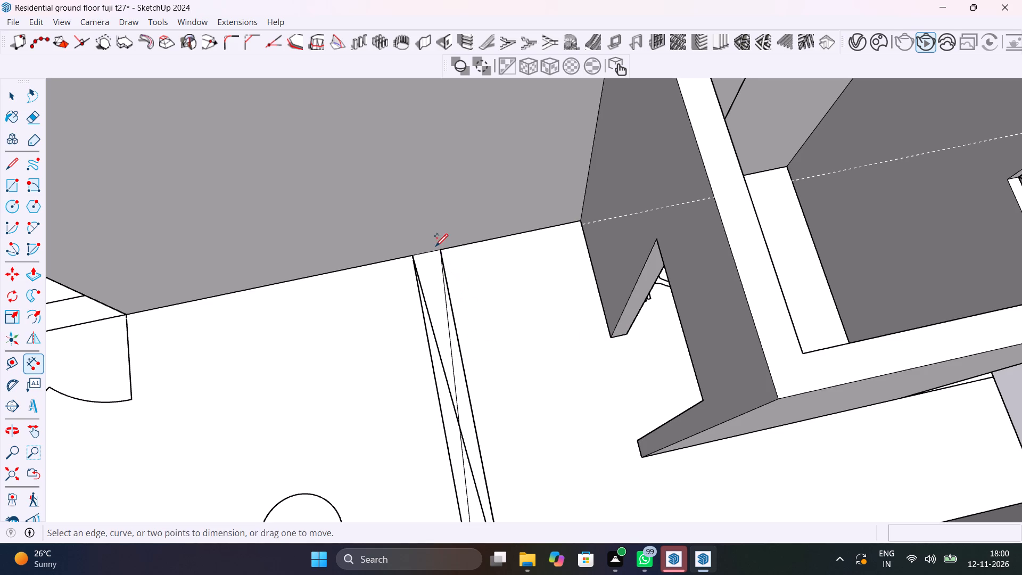
{"action": "left_click", "coordinate": [440, 249]}
{"action": "left_click", "coordinate": [582, 217]}
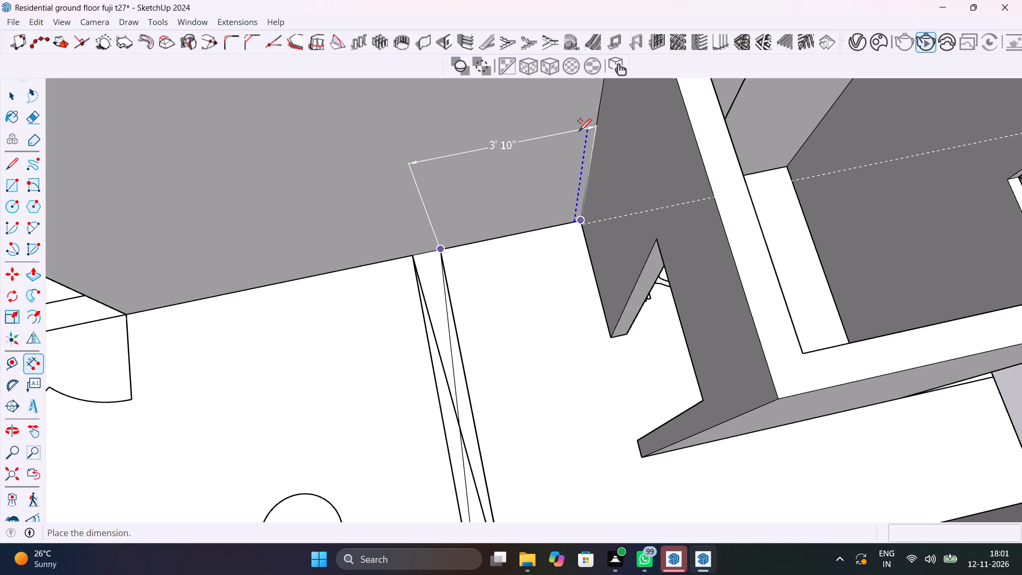
{"action": "key", "text": "Escape"}
{"action": "scroll", "coordinate": [572, 265], "scroll_direction": "down", "scroll_amount": 3}
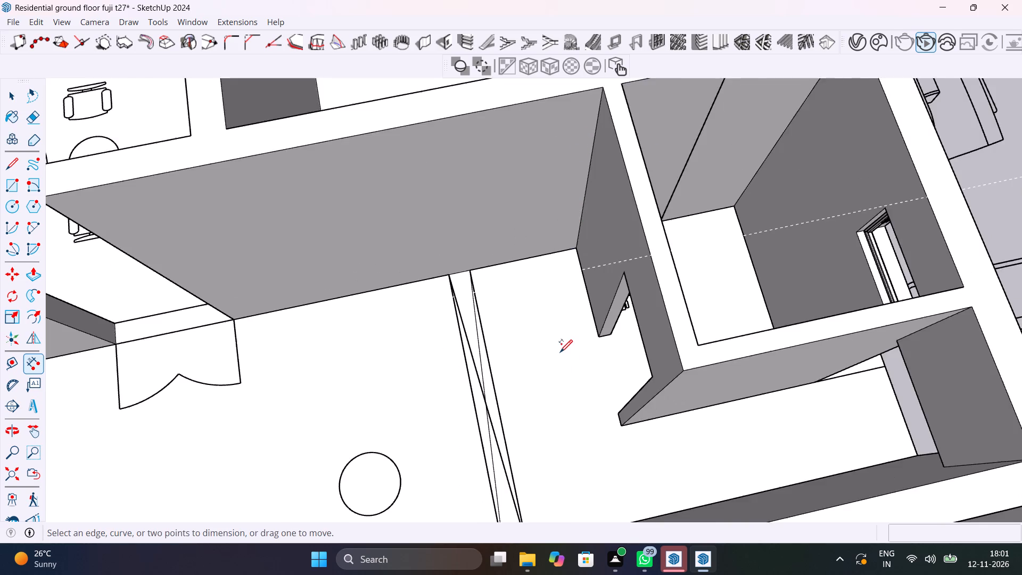
{"action": "scroll", "coordinate": [560, 351], "scroll_direction": "down", "scroll_amount": 10}
{"action": "key", "text": "space"}
Examine the whole ground floor layout, including the staircase and the surrounding rooms.
{"action": "middle_click_drag", "start_coordinate": [448, 350], "coordinate": [558, 230]}
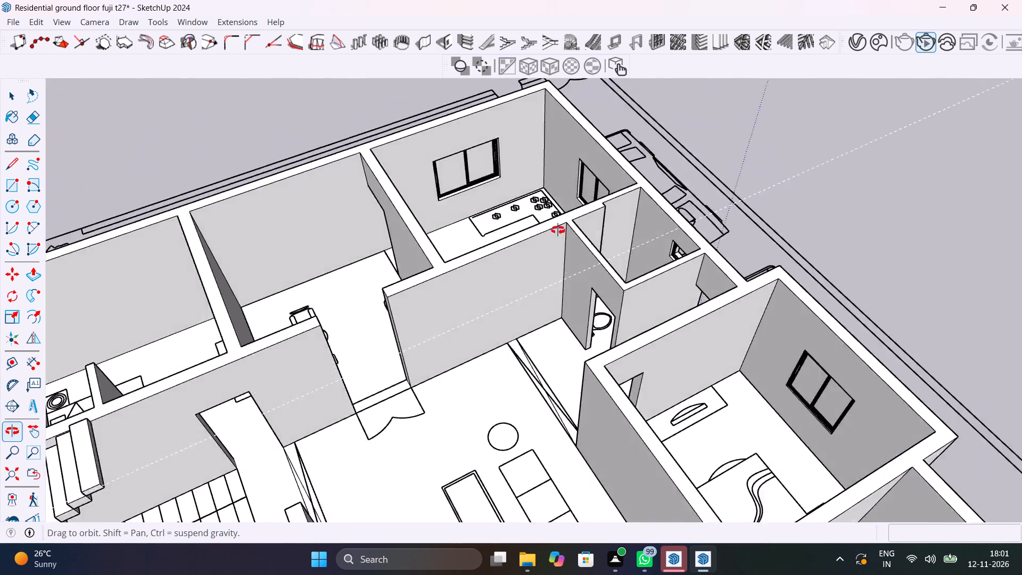
{"action": "middle_click_drag", "start_coordinate": [558, 230], "coordinate": [764, 195]}
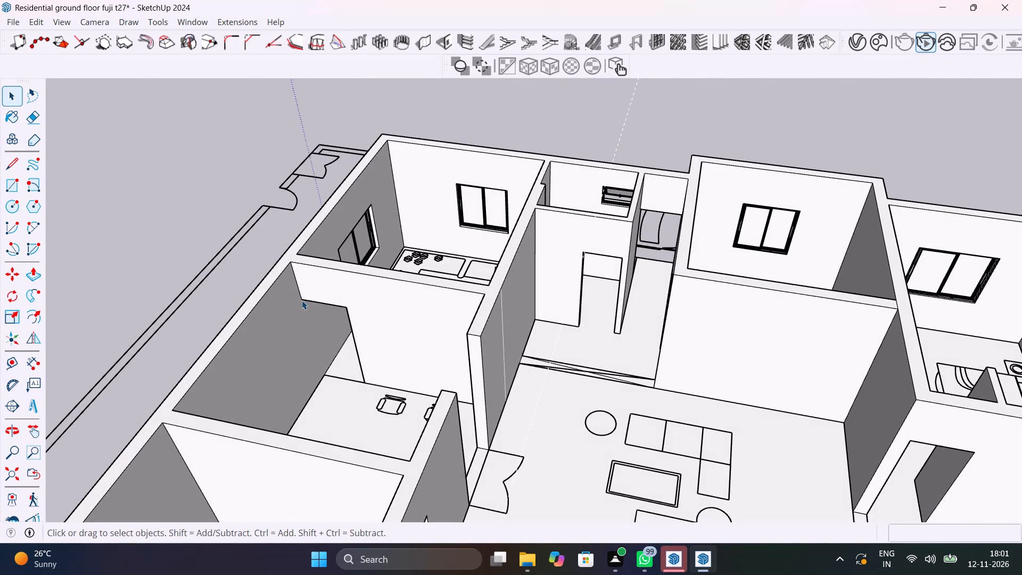
{"action": "scroll", "coordinate": [302, 300], "scroll_direction": "down", "scroll_amount": 12}
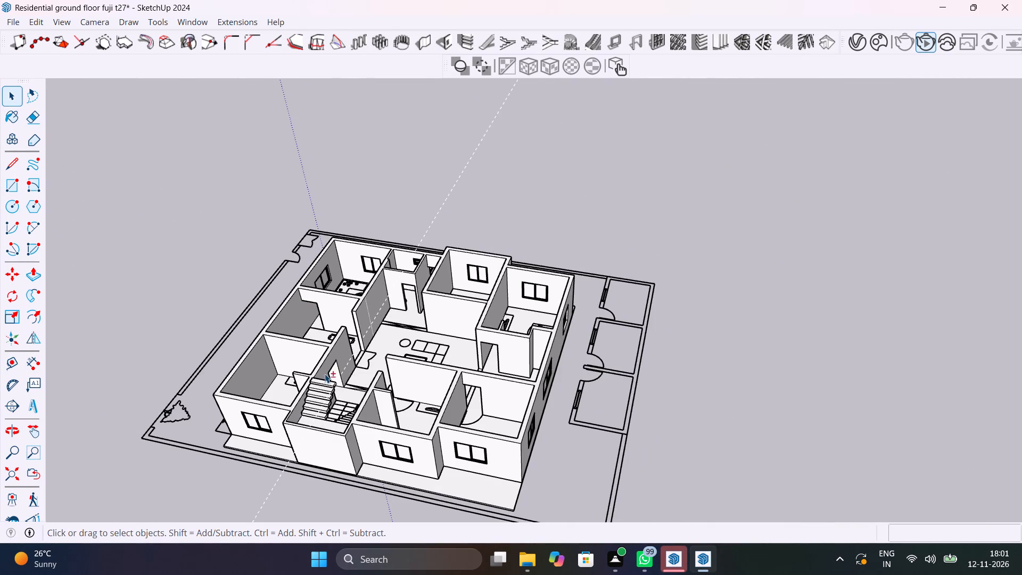
{"action": "middle_click_drag", "start_coordinate": [325, 373], "coordinate": [377, 291], "text": "shift"}
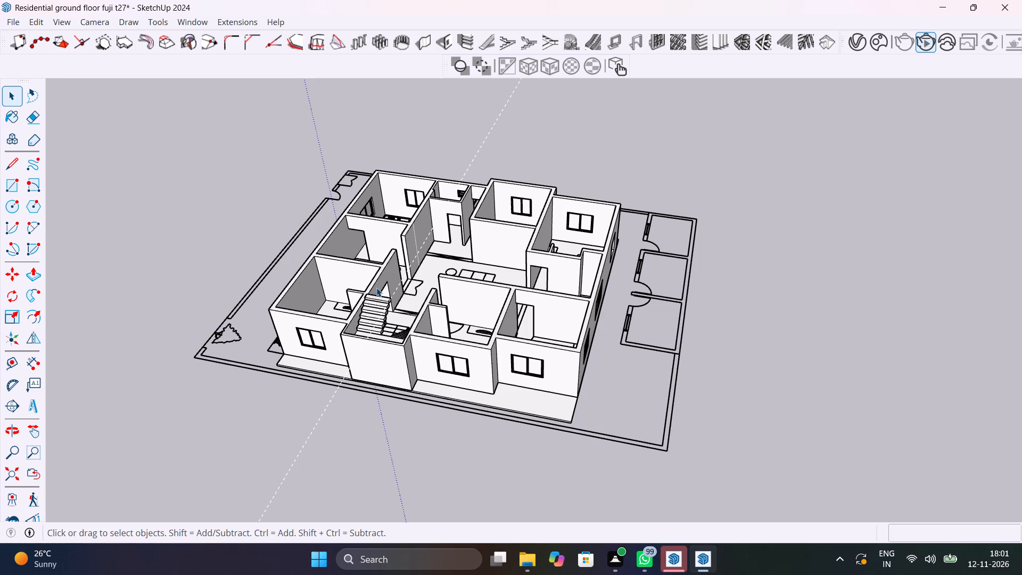
{"action": "scroll", "coordinate": [376, 287], "scroll_direction": "up", "scroll_amount": 5}
{"action": "middle_click_drag", "start_coordinate": [440, 313], "coordinate": [329, 313]}
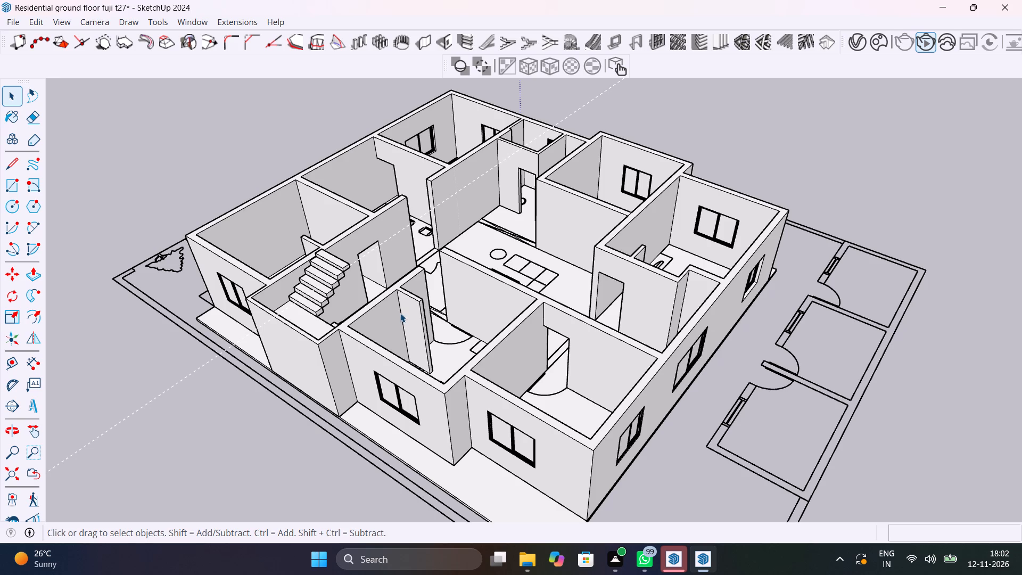
{"action": "scroll", "coordinate": [426, 323], "scroll_direction": "up", "scroll_amount": 3}
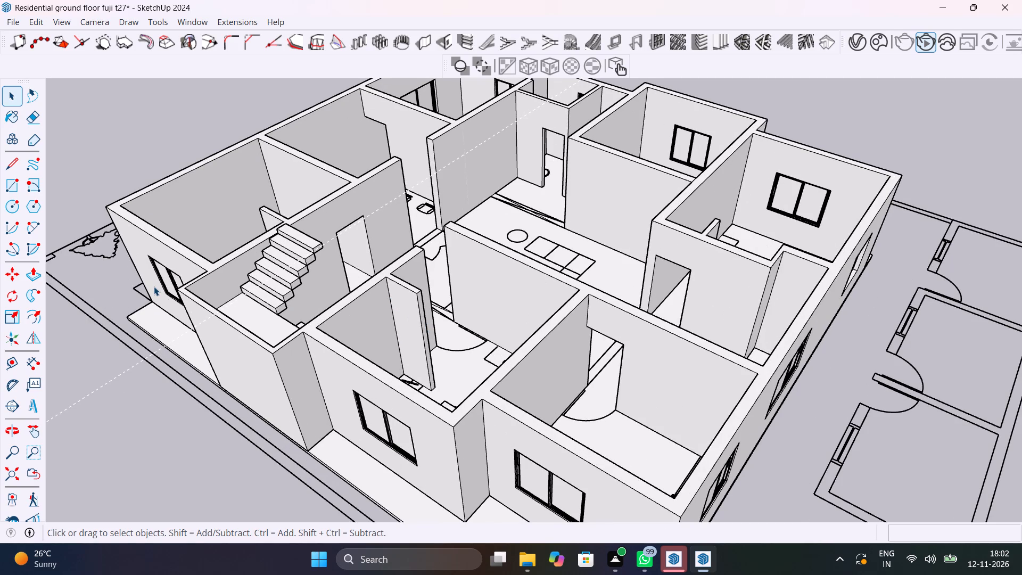
Save the model.
{"action": "key", "text": "ctrl+s"}
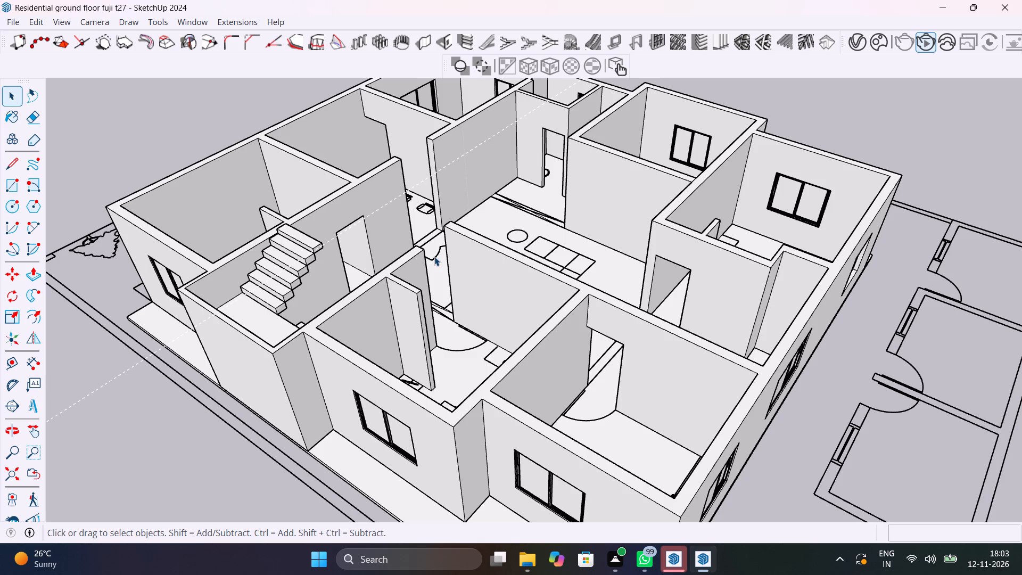
Unhide the last hidden object, the roof slab.
{"action": "left_click", "coordinate": [40, 23]}
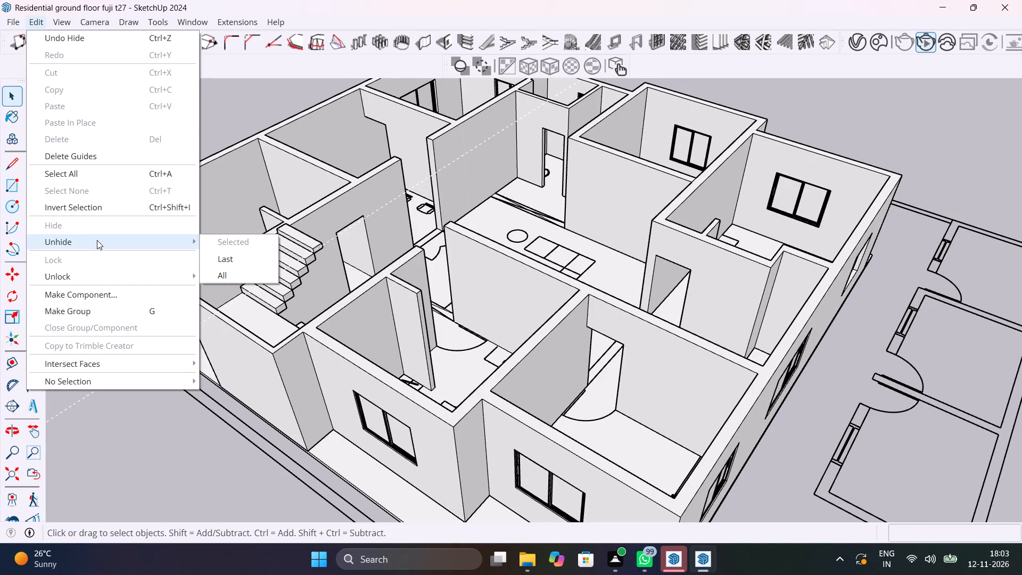
{"action": "left_click", "coordinate": [234, 262]}
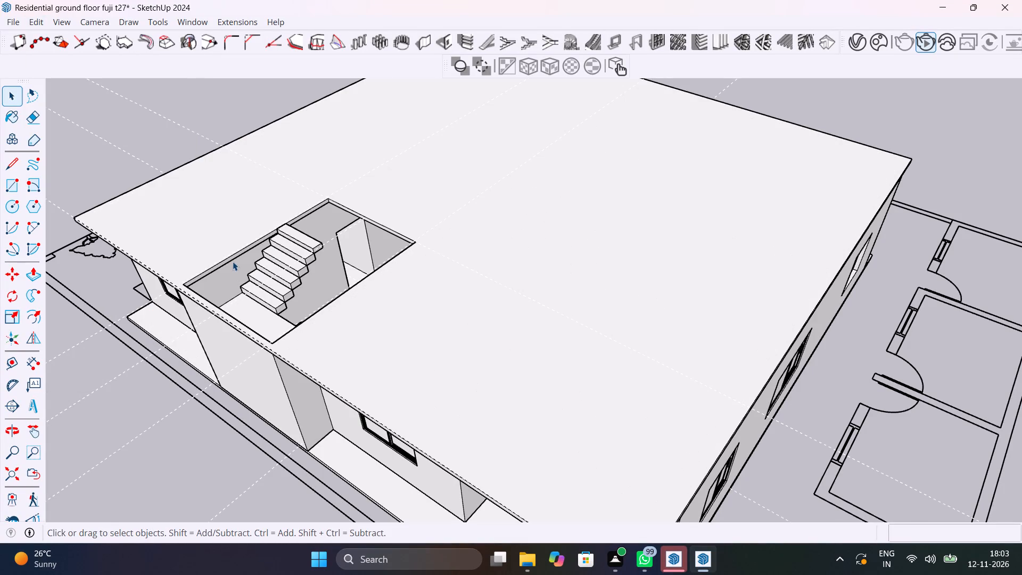
Place a Tape Measure guide 4' from the stair opening's corner beside the upper flight, along the opening's end face beyond the topmost step.
{"action": "middle_click_drag", "start_coordinate": [325, 245], "coordinate": [509, 236]}
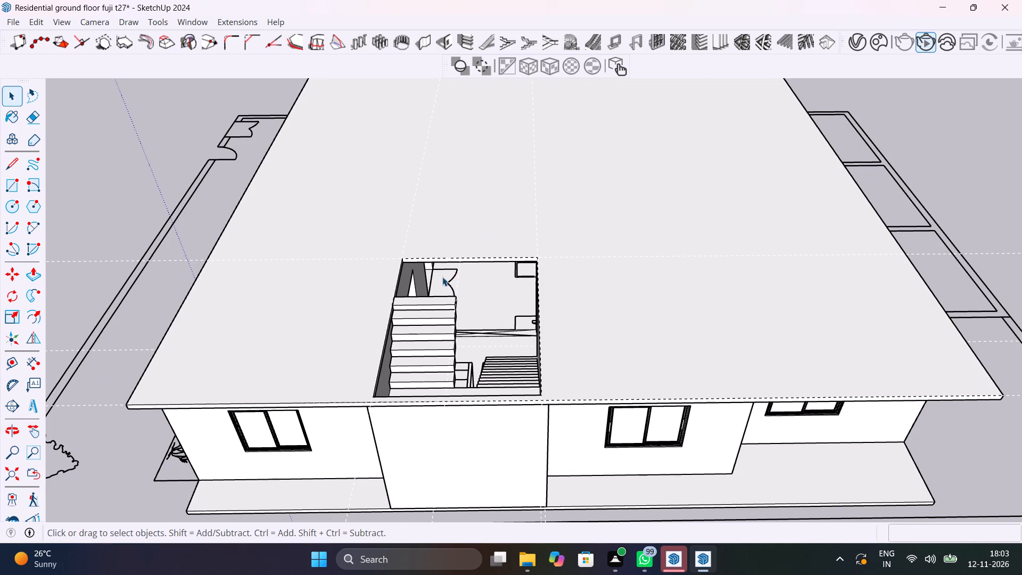
{"action": "scroll", "coordinate": [442, 277], "scroll_direction": "up", "scroll_amount": 8}
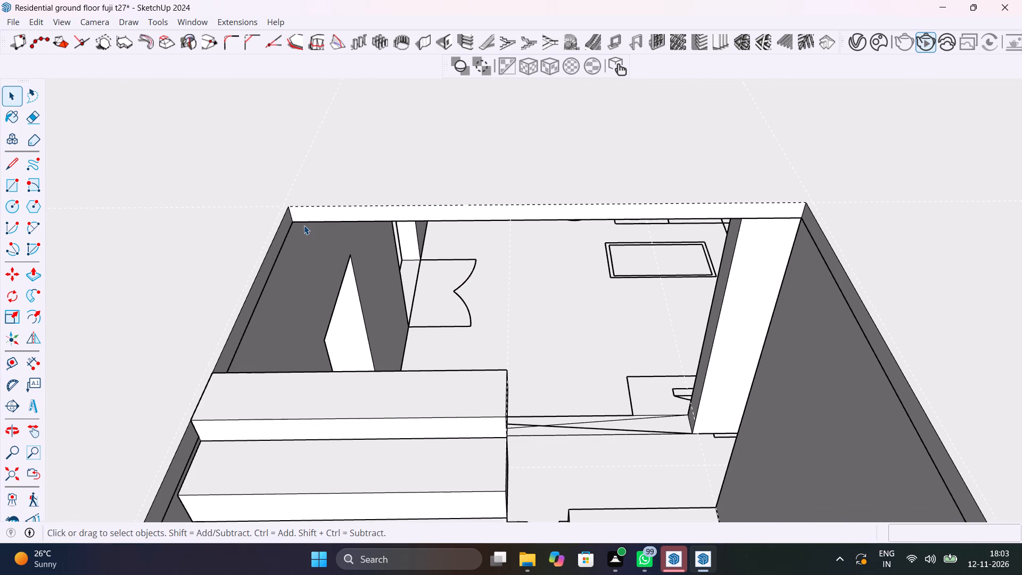
{"action": "scroll", "coordinate": [304, 225], "scroll_direction": "up", "scroll_amount": 1}
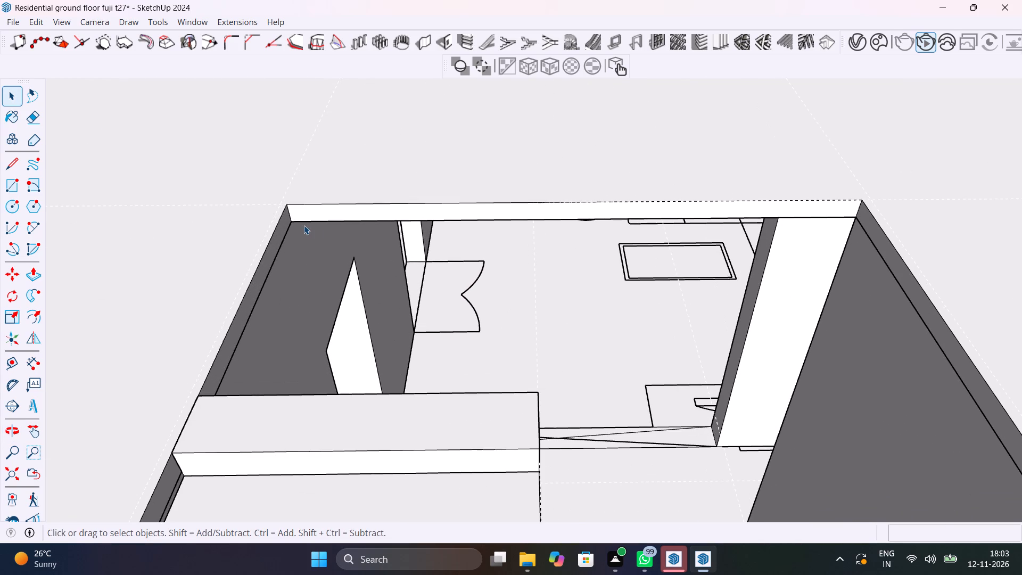
{"action": "key", "text": "t"}
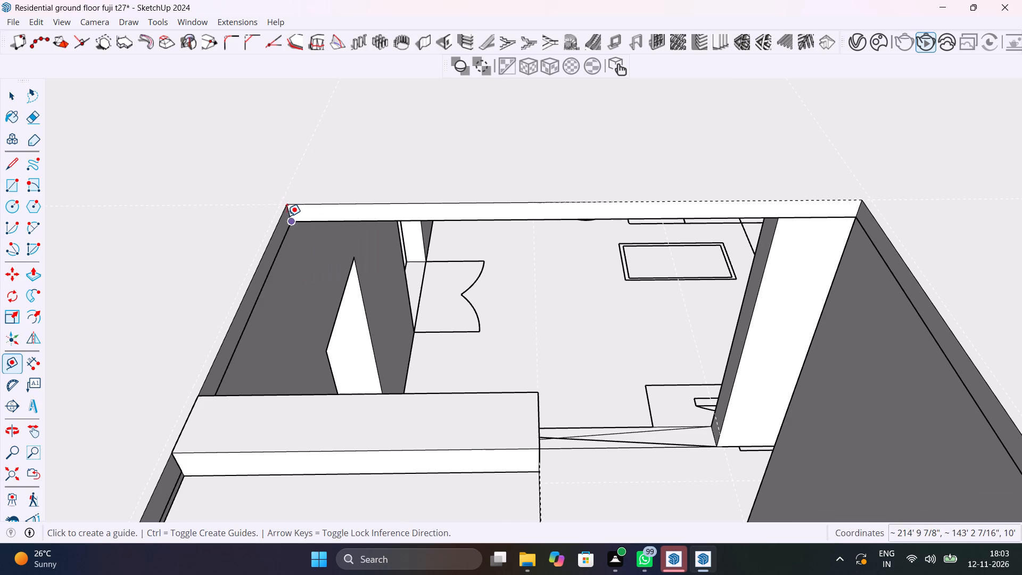
{"action": "scroll", "coordinate": [287, 216], "scroll_direction": "up", "scroll_amount": 5}
{"action": "left_click", "coordinate": [287, 211]}
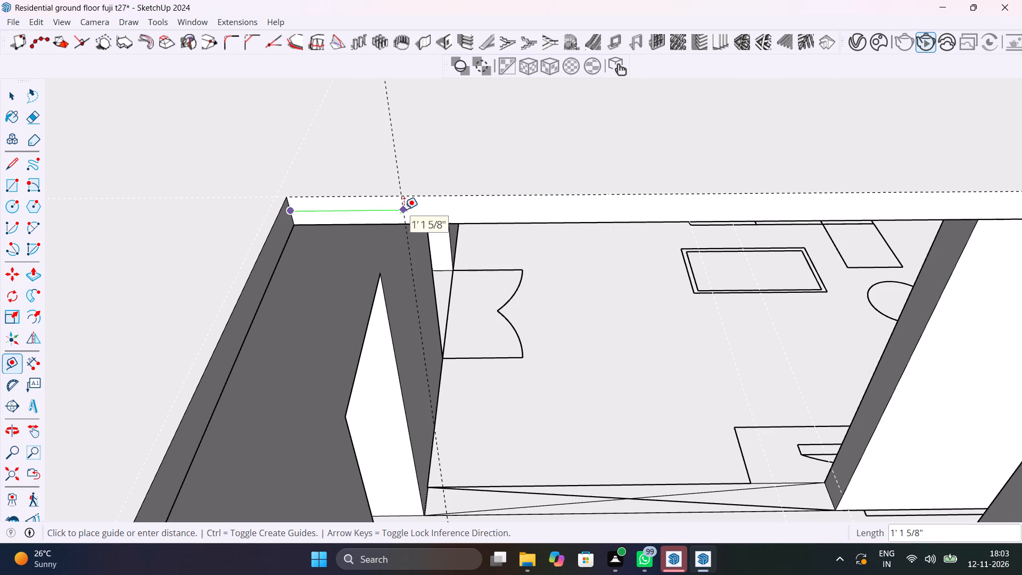
{"action": "scroll", "coordinate": [482, 210], "scroll_direction": "down", "scroll_amount": 4}
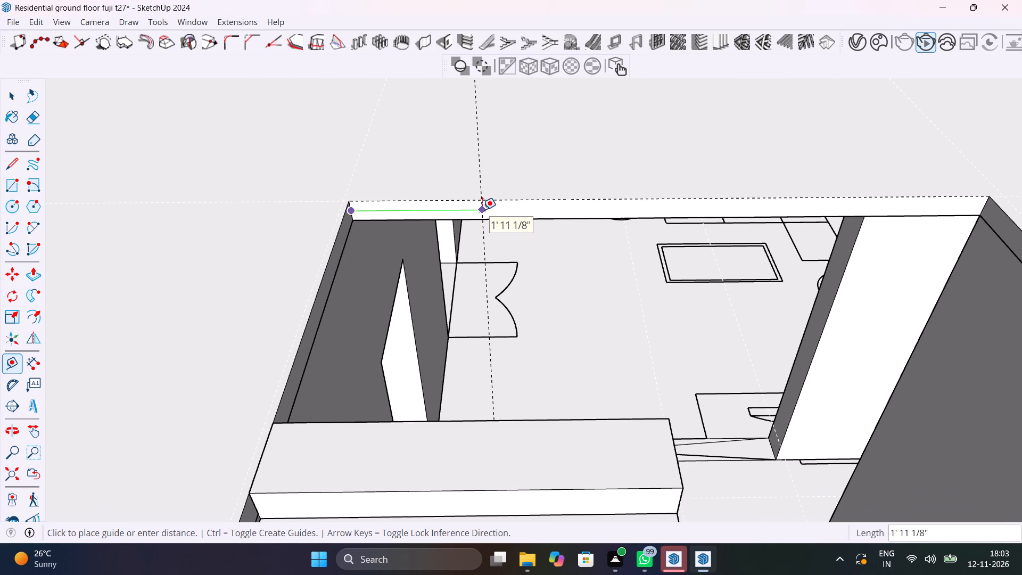
{"action": "type", "text": "4'"}
{"action": "key", "text": "Return"}
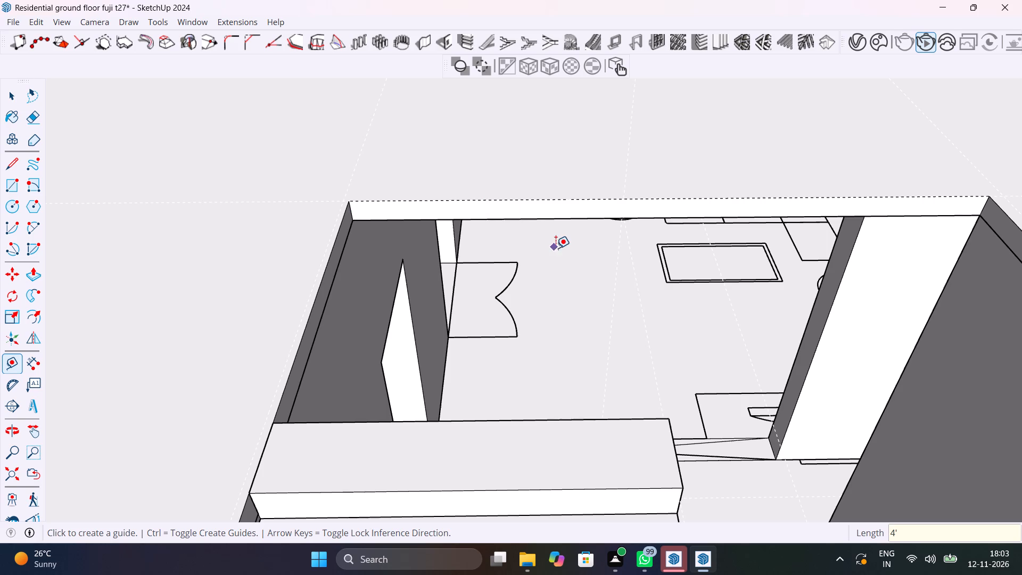
{"action": "key", "text": "space"}
Open the roof slab for editing and split the stair opening's end face with a 4" vertical line at the guide.
{"action": "double_click", "coordinate": [558, 184]}
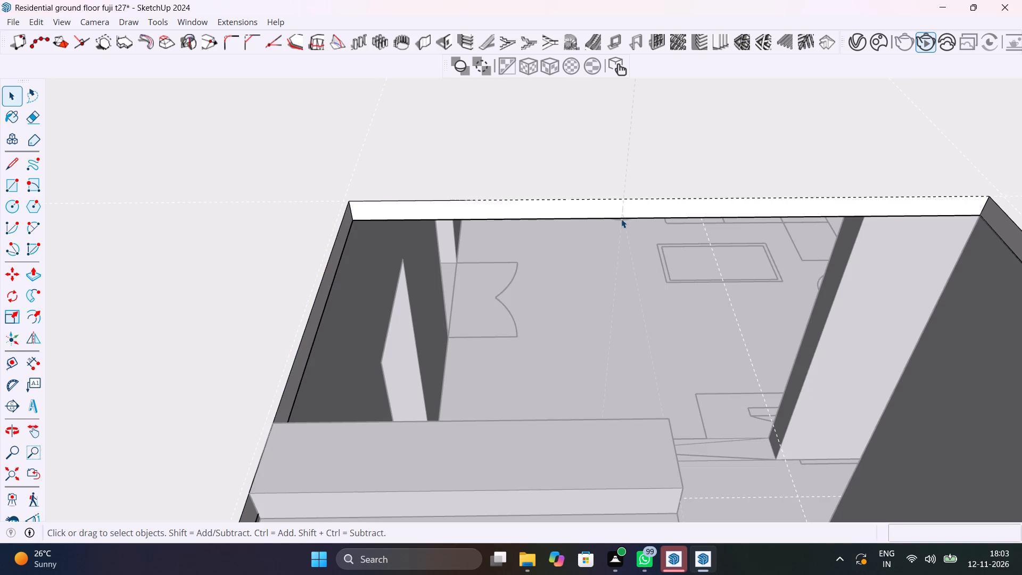
{"action": "scroll", "coordinate": [622, 219], "scroll_direction": "up", "scroll_amount": 8}
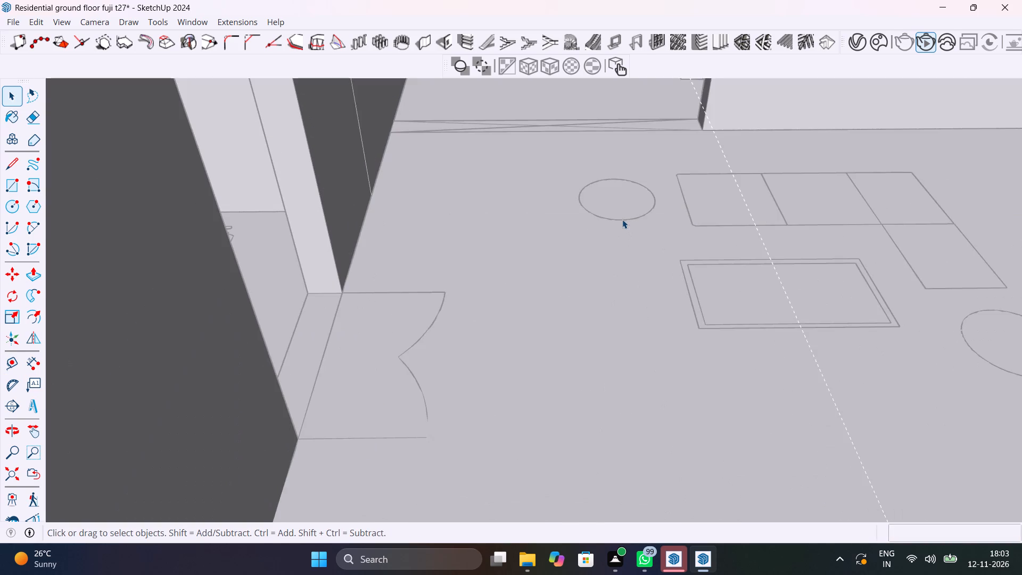
{"action": "scroll", "coordinate": [622, 219], "scroll_direction": "down", "scroll_amount": 3}
{"action": "middle_click_drag", "start_coordinate": [624, 216], "coordinate": [656, 157]}
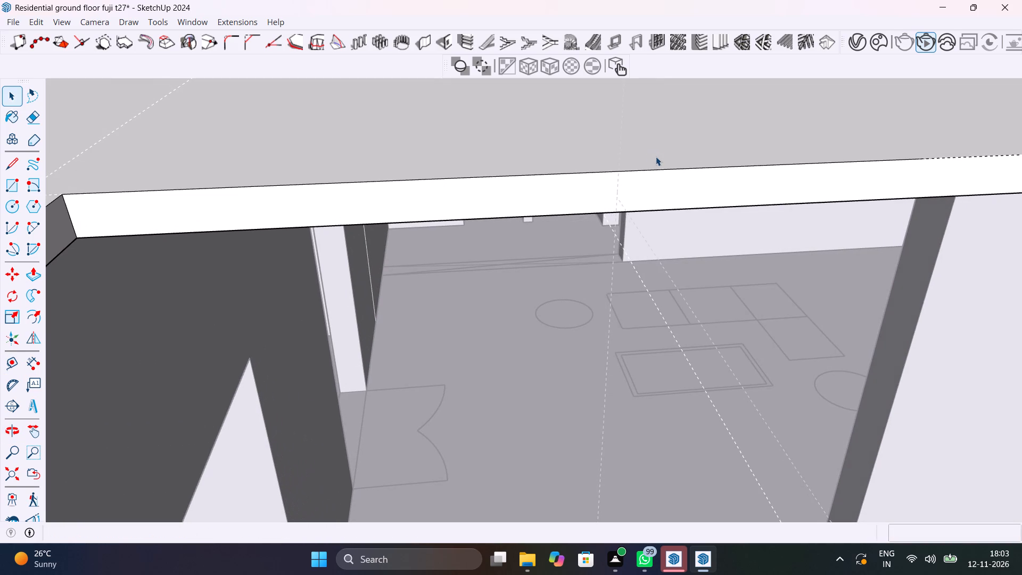
{"action": "key", "text": "l"}
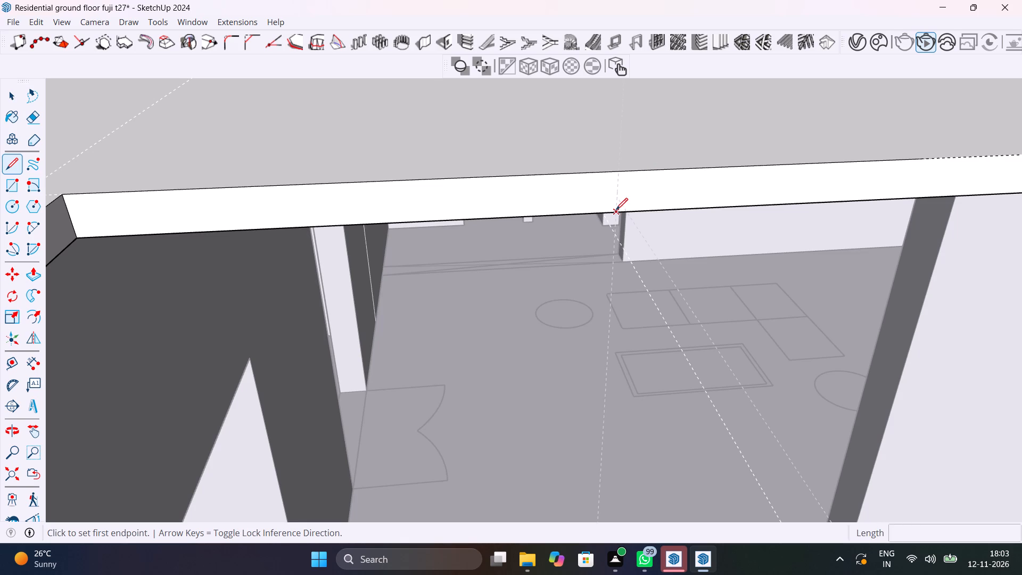
{"action": "left_click", "coordinate": [616, 210]}
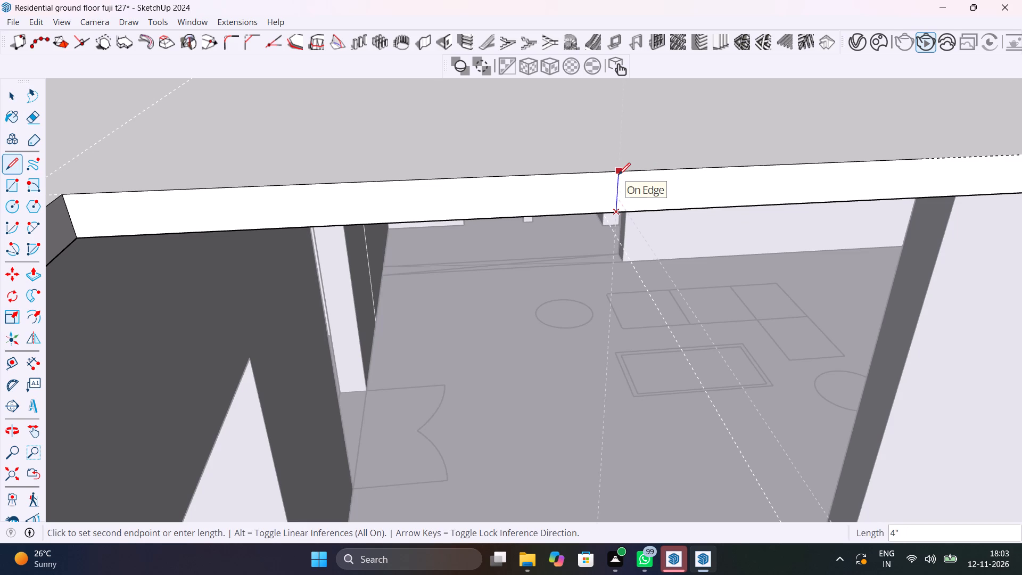
{"action": "left_click", "coordinate": [619, 175]}
{"action": "key", "text": "space"}
Push/Pull the end-face part facing the upper flight about 4' 1 1/2" to the topmost step's edge, and close the slab group.
{"action": "left_click", "coordinate": [606, 186]}
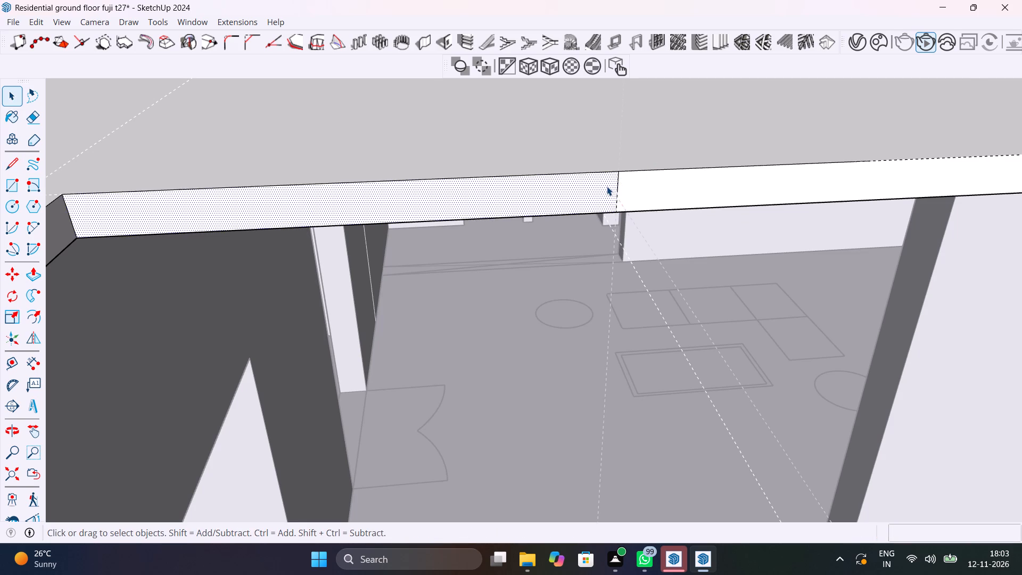
{"action": "scroll", "coordinate": [607, 186], "scroll_direction": "down", "scroll_amount": 8}
{"action": "key", "text": "p"}
{"action": "left_click", "coordinate": [607, 186]}
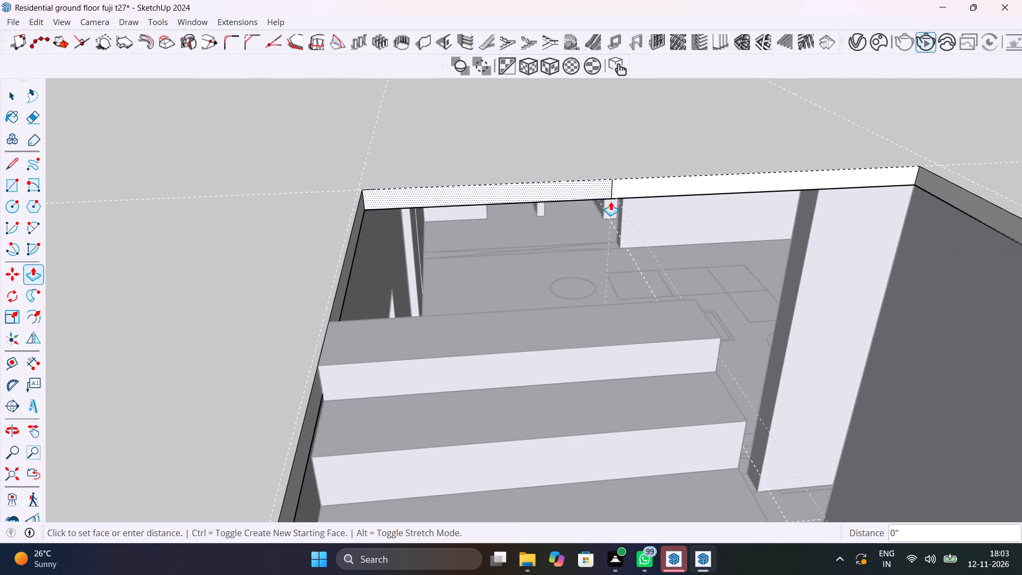
{"action": "left_click", "coordinate": [698, 302]}
{"action": "scroll", "coordinate": [574, 309], "scroll_direction": "down", "scroll_amount": 14}
{"action": "key", "text": "space"}
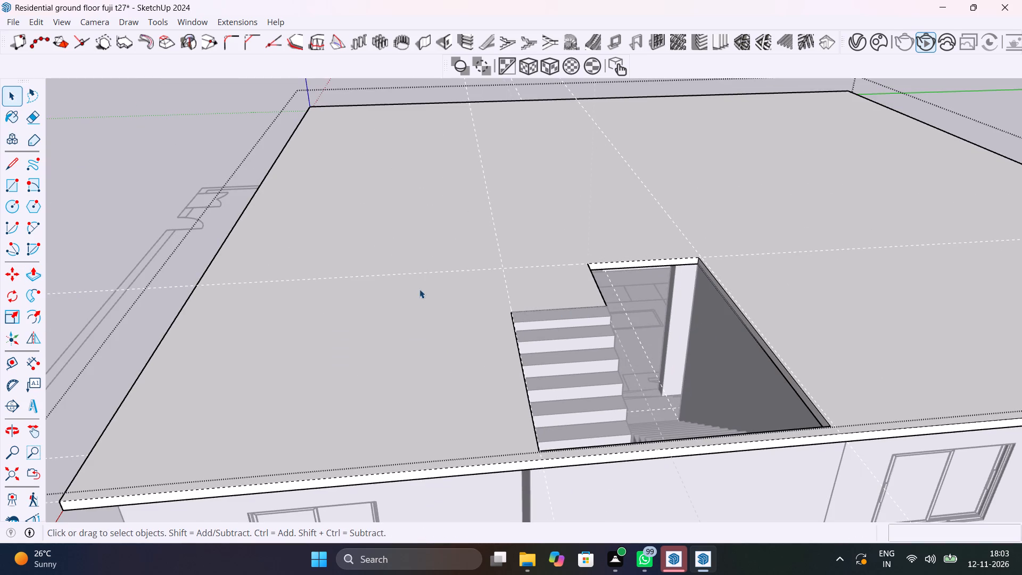
{"action": "left_click", "coordinate": [173, 146]}
Examine the reshaped stair opening in the roof slab and its fit around the staircase from several sides.
{"action": "middle_click_drag", "start_coordinate": [190, 165], "coordinate": [490, 229]}
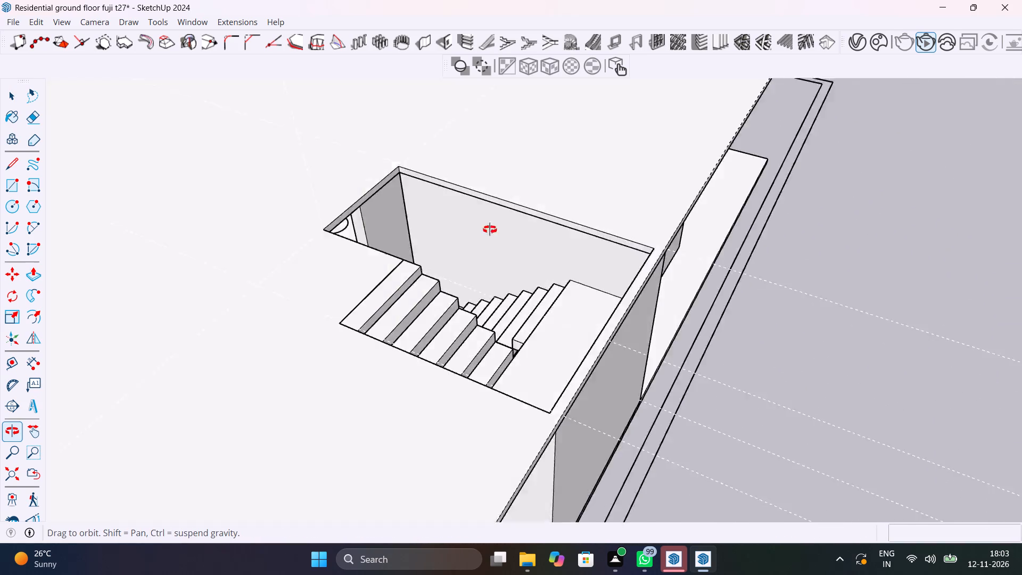
{"action": "middle_click_drag", "start_coordinate": [490, 229], "coordinate": [619, 228]}
{"action": "scroll", "coordinate": [390, 240], "scroll_direction": "down", "scroll_amount": 4}
{"action": "middle_click_drag", "start_coordinate": [357, 267], "coordinate": [629, 333], "text": "shift"}
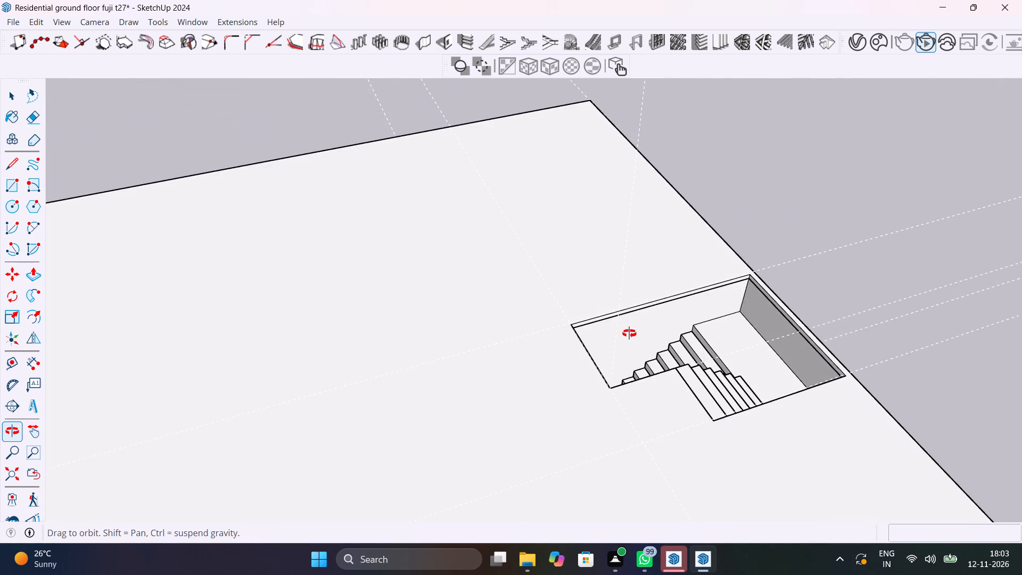
{"action": "middle_click_drag", "start_coordinate": [629, 333], "coordinate": [478, 356], "text": "shift"}
{"action": "left_click", "coordinate": [743, 316]}
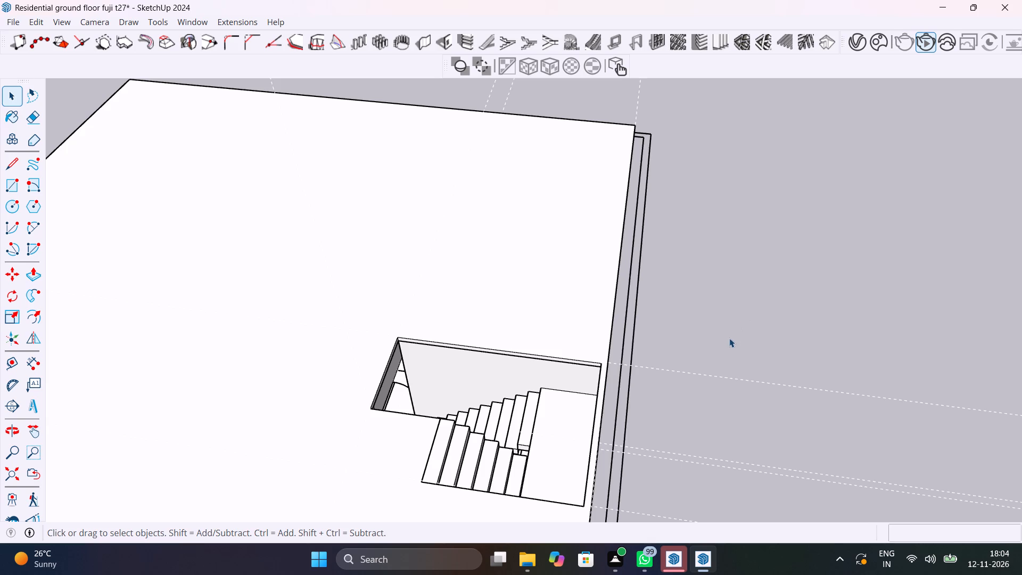
{"action": "scroll", "coordinate": [463, 346], "scroll_direction": "up", "scroll_amount": 10}
{"action": "middle_click_drag", "start_coordinate": [473, 351], "coordinate": [474, 348]}
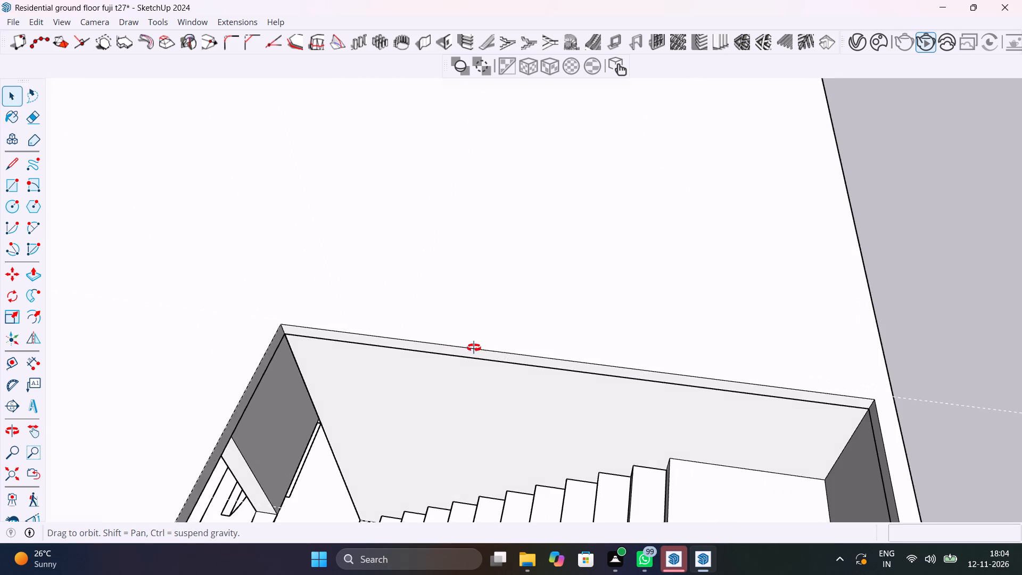
{"action": "middle_click_drag", "start_coordinate": [474, 348], "coordinate": [699, 278]}
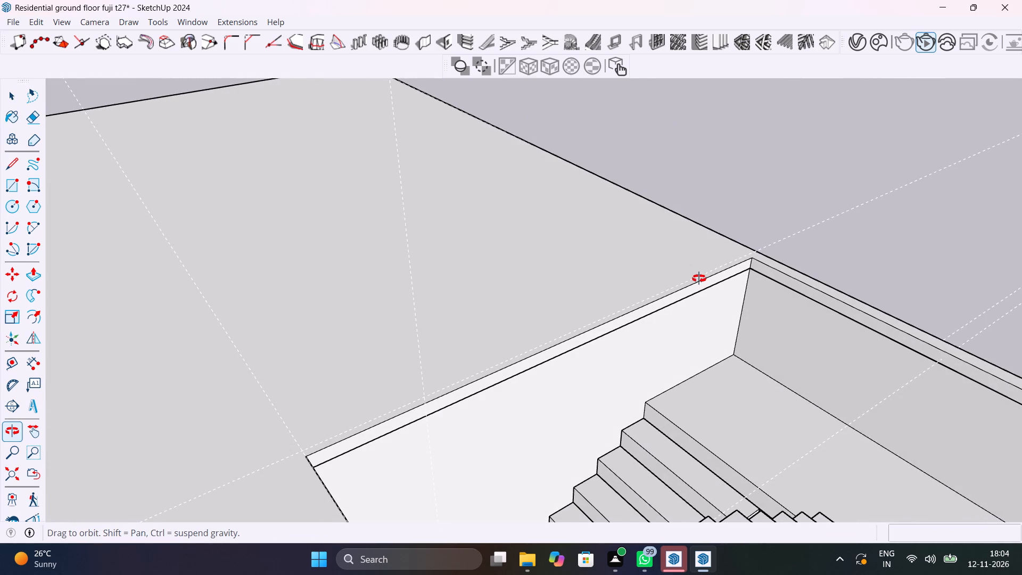
{"action": "middle_click_drag", "start_coordinate": [699, 278], "coordinate": [702, 281]}
{"action": "scroll", "coordinate": [702, 281], "scroll_direction": "down", "scroll_amount": 2}
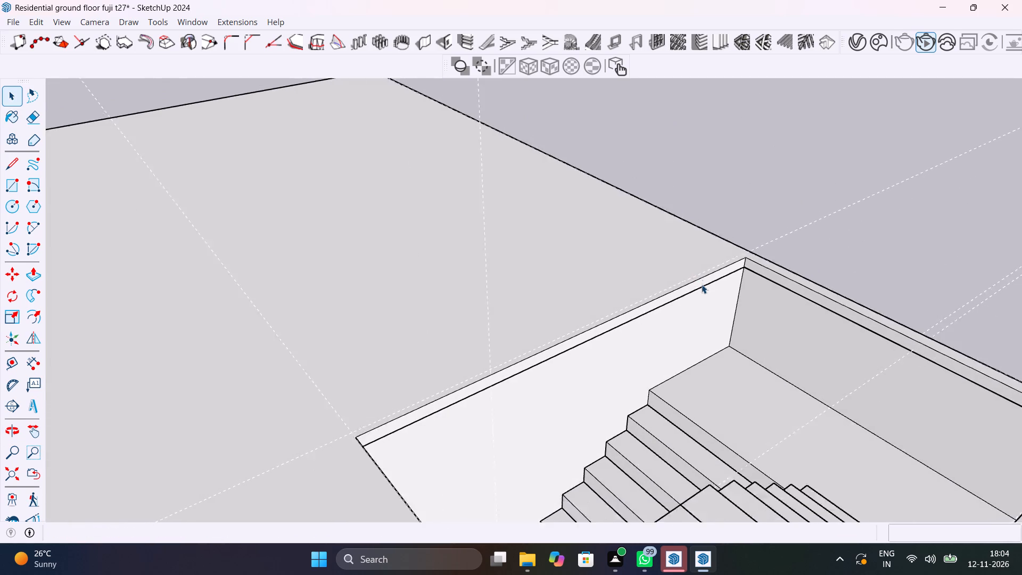
{"action": "scroll", "coordinate": [702, 284], "scroll_direction": "down", "scroll_amount": 9}
{"action": "middle_click_drag", "start_coordinate": [698, 331], "coordinate": [601, 303]}
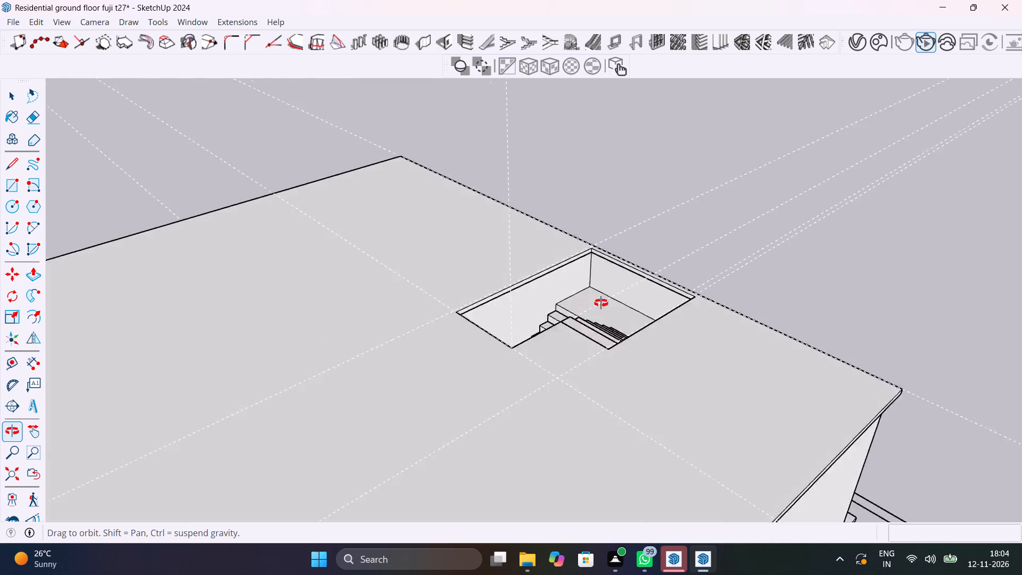
{"action": "middle_click_drag", "start_coordinate": [601, 303], "coordinate": [731, 237]}
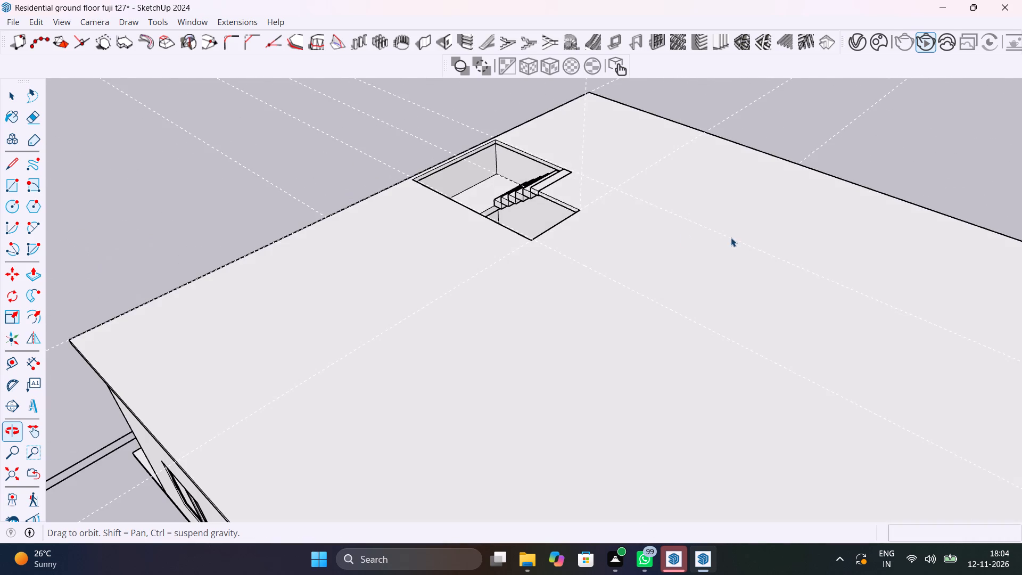
{"action": "scroll", "coordinate": [383, 202], "scroll_direction": "down", "scroll_amount": 7}
Save the model.
{"action": "key", "text": "ctrl+s"}
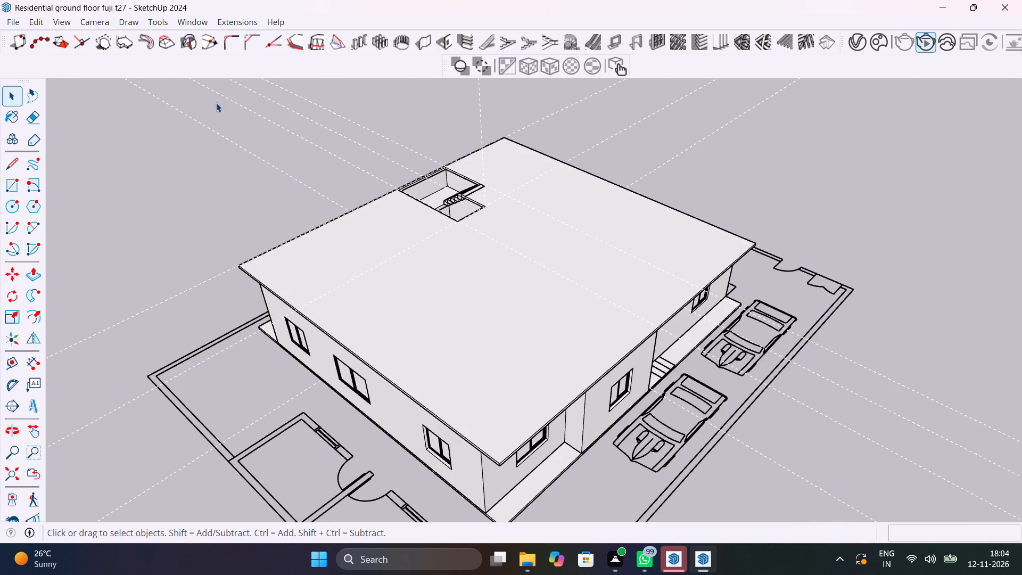
Delete all guides from the model.
{"action": "left_click", "coordinate": [35, 22]}
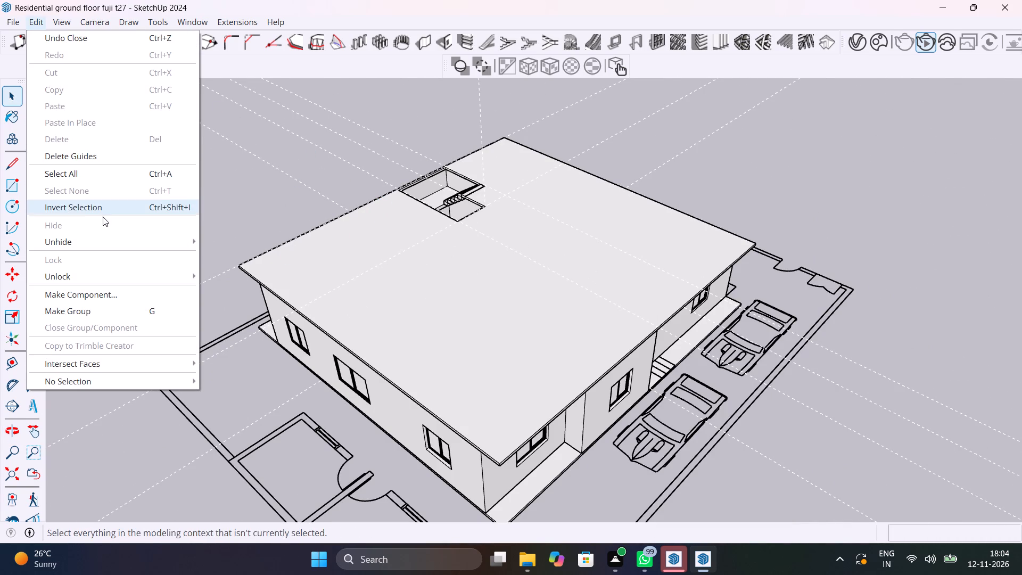
{"action": "left_click", "coordinate": [107, 155]}
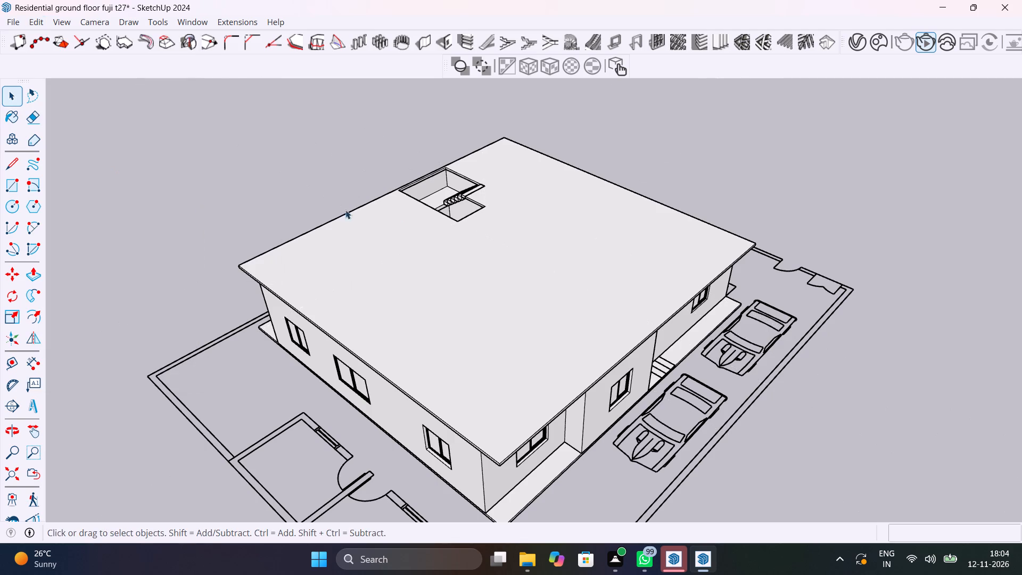
Hide the roof slab group to expose the ground floor rooms.
{"action": "scroll", "coordinate": [389, 228], "scroll_direction": "down", "scroll_amount": 1}
{"action": "middle_click_drag", "start_coordinate": [388, 228], "coordinate": [814, 126]}
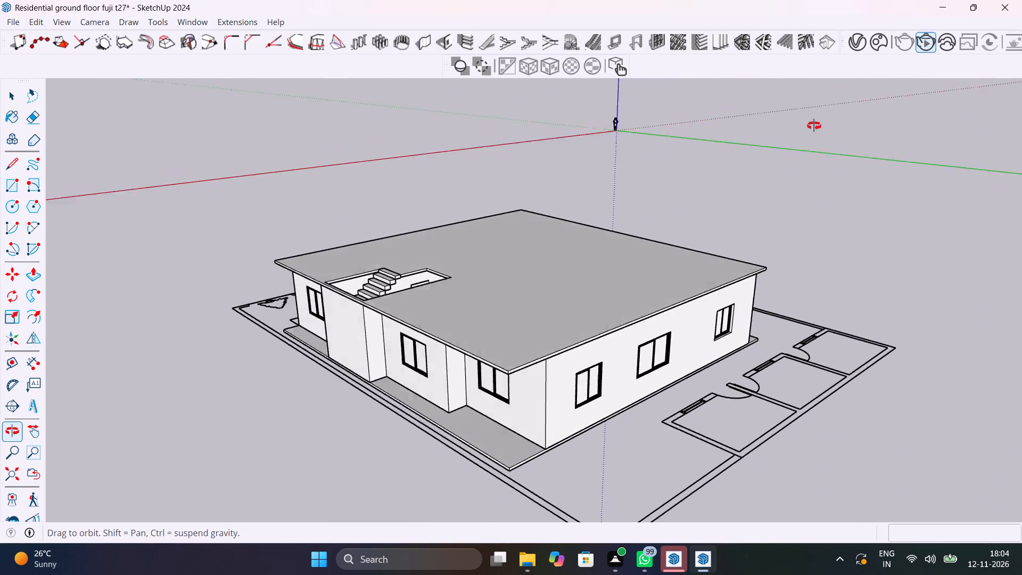
{"action": "middle_click_drag", "start_coordinate": [814, 126], "coordinate": [311, 325]}
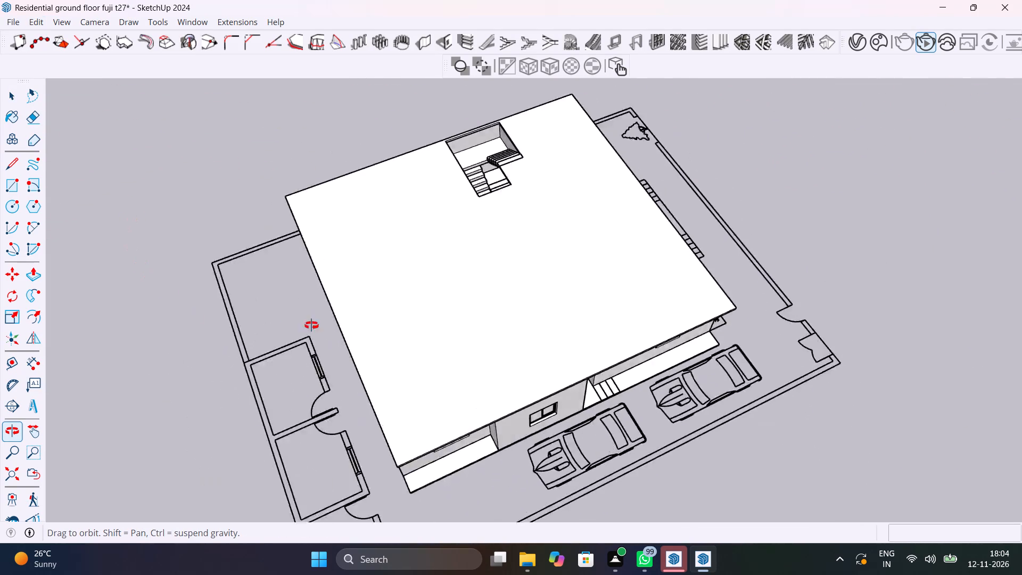
{"action": "middle_click_drag", "start_coordinate": [311, 325], "coordinate": [481, 171]}
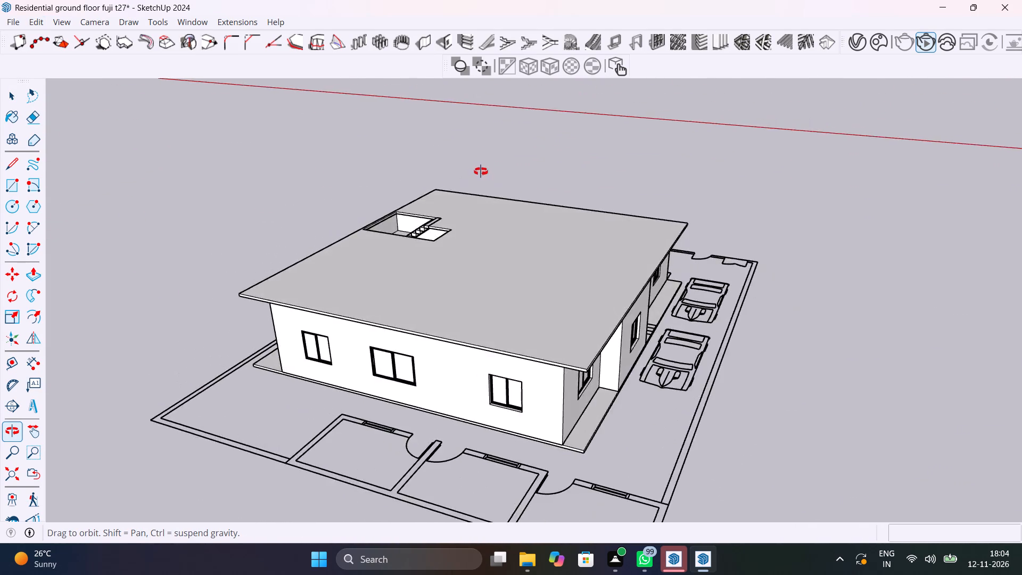
{"action": "middle_click_drag", "start_coordinate": [481, 171], "coordinate": [377, 144]}
{"action": "left_click", "coordinate": [451, 292]}
{"action": "right_click", "coordinate": [451, 292]}
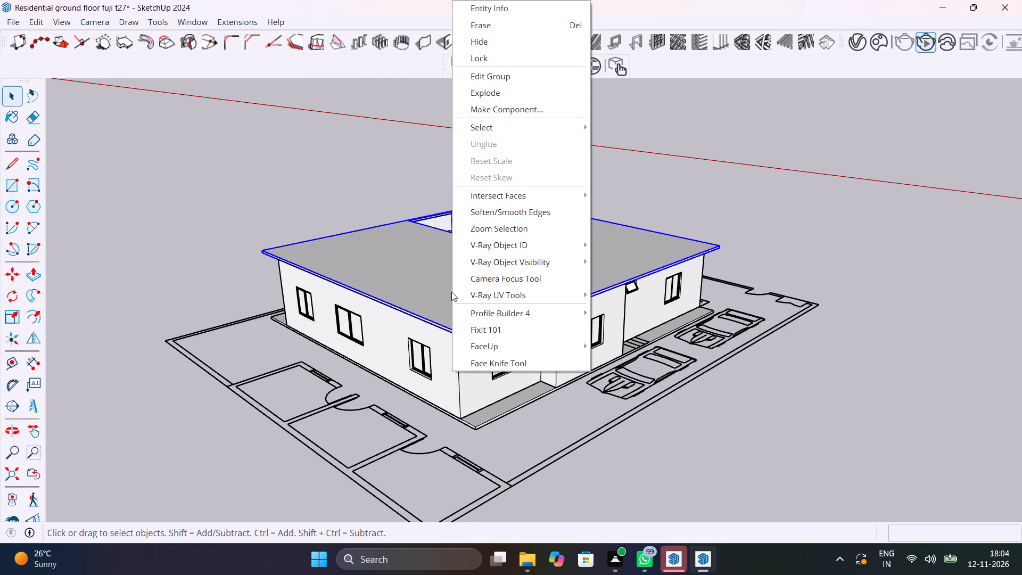
{"action": "left_click", "coordinate": [487, 44]}
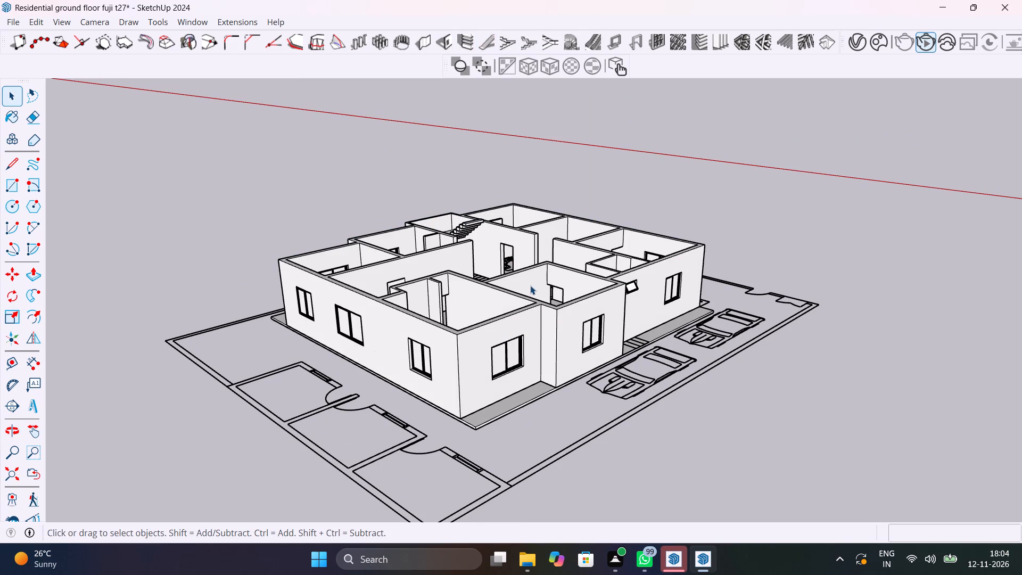
Save the model with the roof slab hidden.
{"action": "scroll", "coordinate": [530, 285], "scroll_direction": "up", "scroll_amount": 5}
{"action": "middle_click_drag", "start_coordinate": [555, 315], "coordinate": [230, 340]}
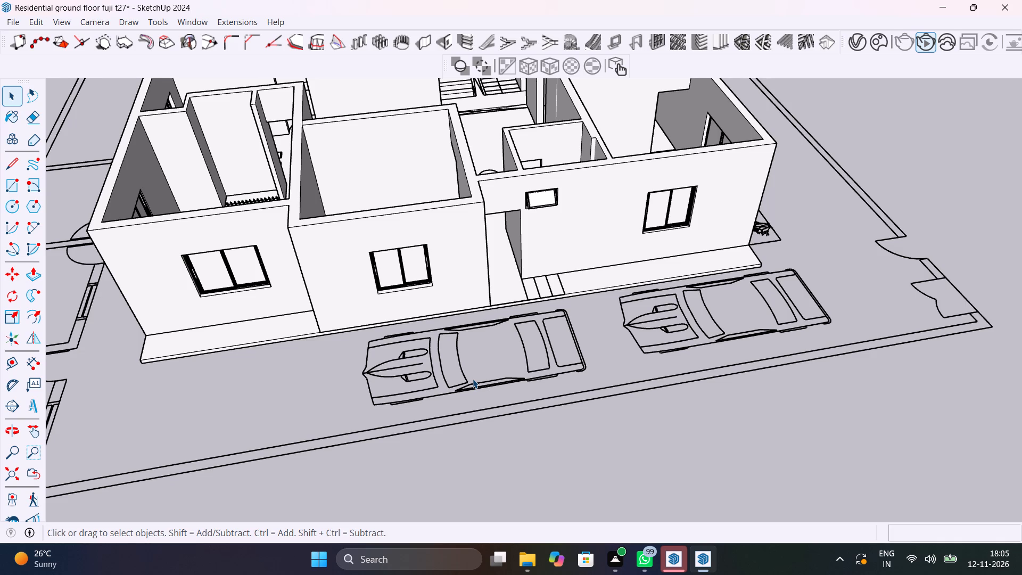
{"action": "scroll", "coordinate": [473, 379], "scroll_direction": "up", "scroll_amount": 3}
{"action": "scroll", "coordinate": [473, 379], "scroll_direction": "down", "scroll_amount": 12}
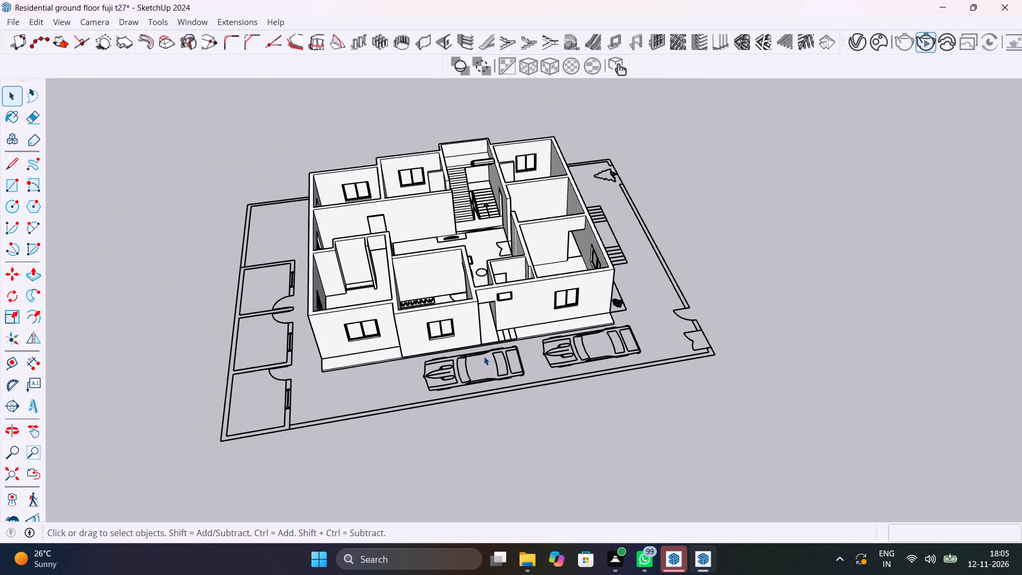
{"action": "scroll", "coordinate": [507, 301], "scroll_direction": "up", "scroll_amount": 4}
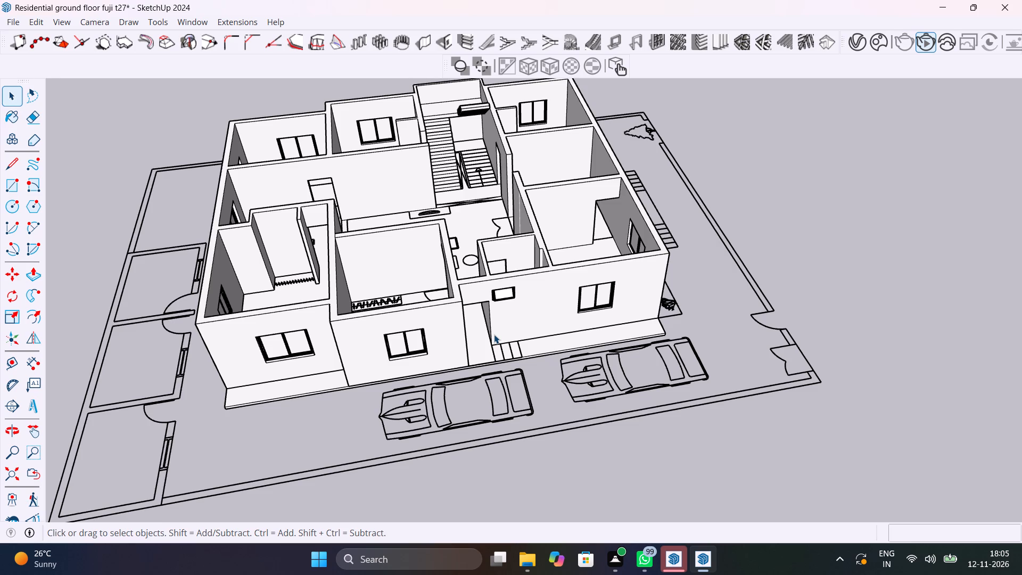
{"action": "scroll", "coordinate": [494, 334], "scroll_direction": "down", "scroll_amount": 5}
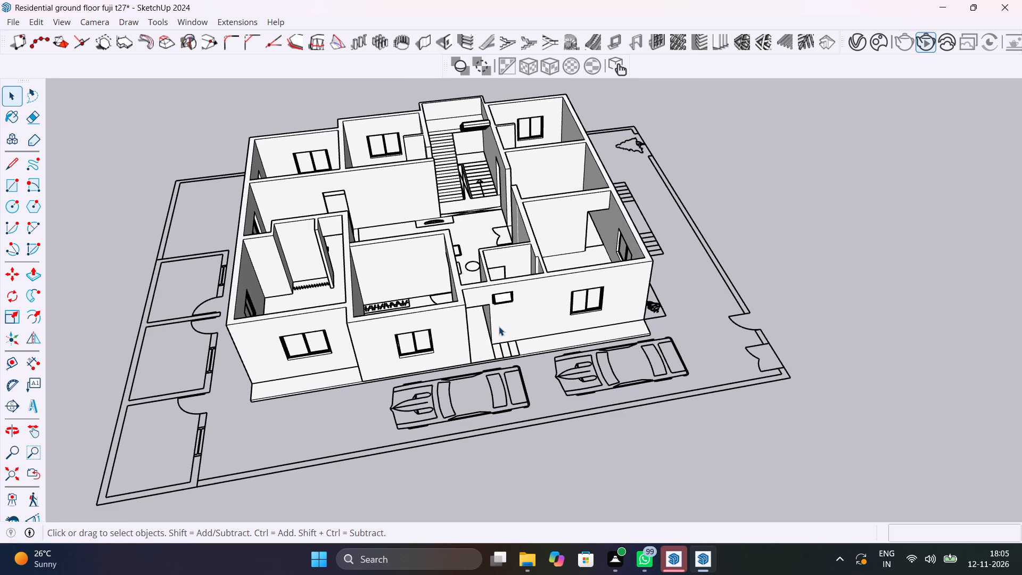
{"action": "key", "text": "ctrl+s"}
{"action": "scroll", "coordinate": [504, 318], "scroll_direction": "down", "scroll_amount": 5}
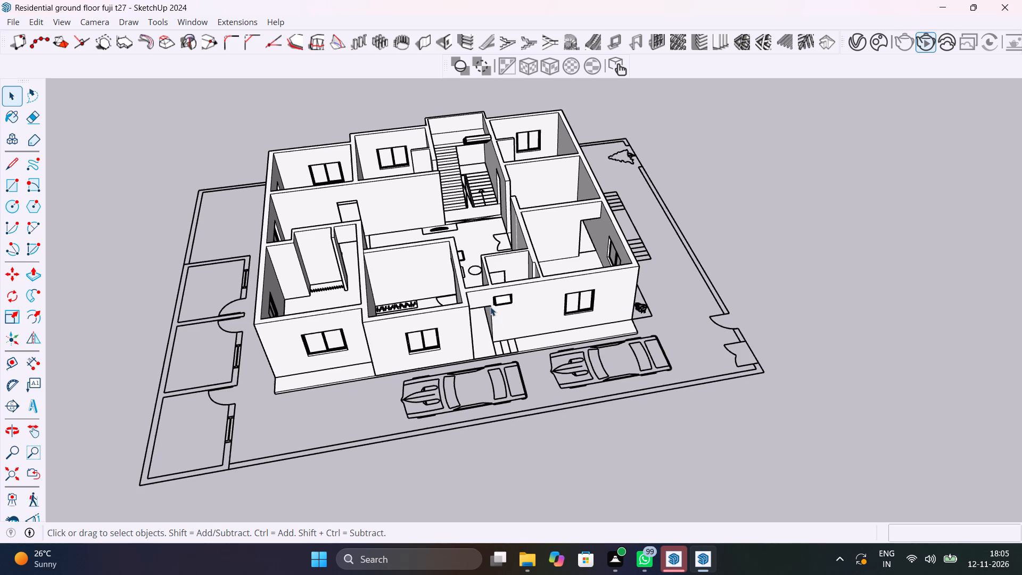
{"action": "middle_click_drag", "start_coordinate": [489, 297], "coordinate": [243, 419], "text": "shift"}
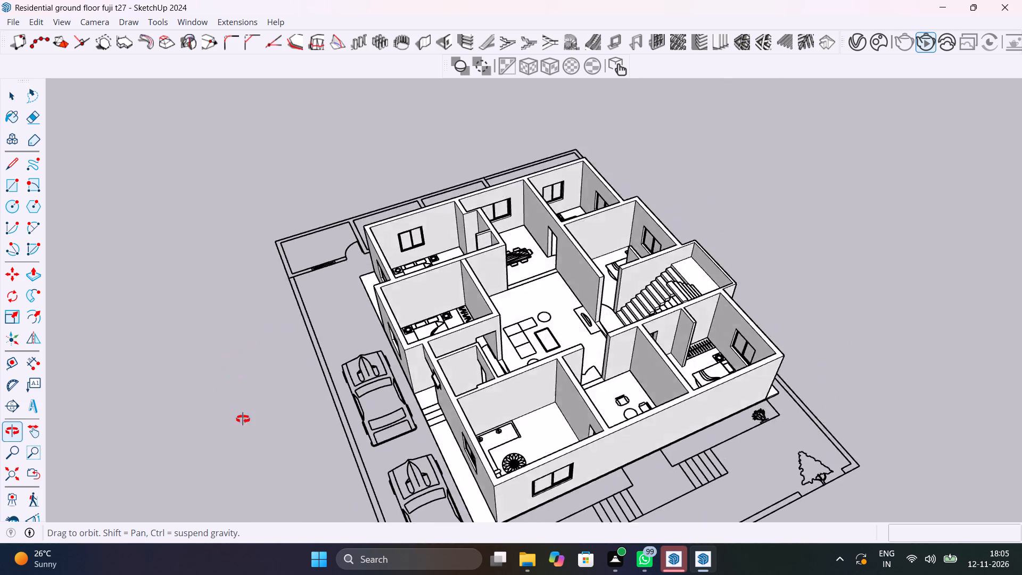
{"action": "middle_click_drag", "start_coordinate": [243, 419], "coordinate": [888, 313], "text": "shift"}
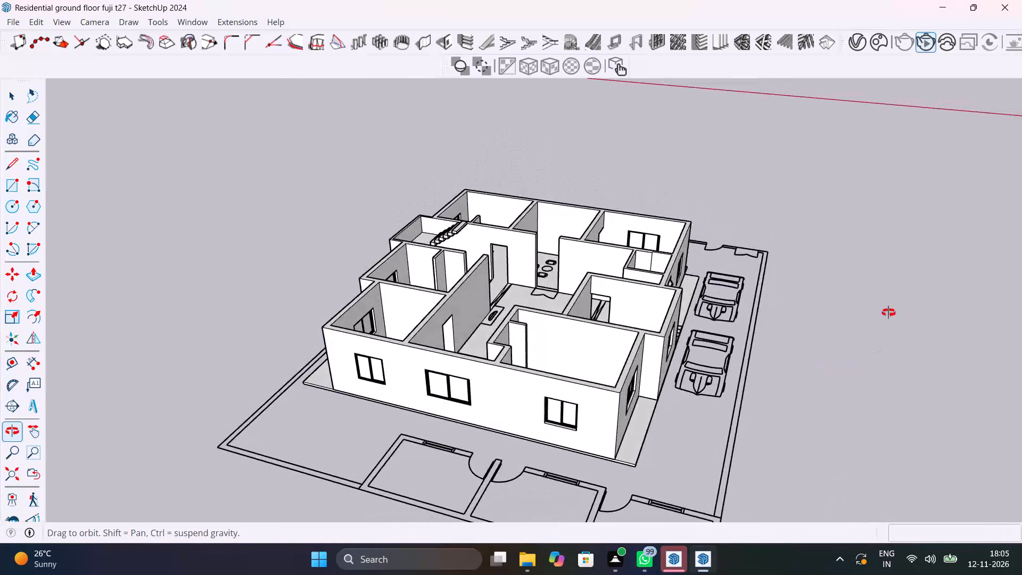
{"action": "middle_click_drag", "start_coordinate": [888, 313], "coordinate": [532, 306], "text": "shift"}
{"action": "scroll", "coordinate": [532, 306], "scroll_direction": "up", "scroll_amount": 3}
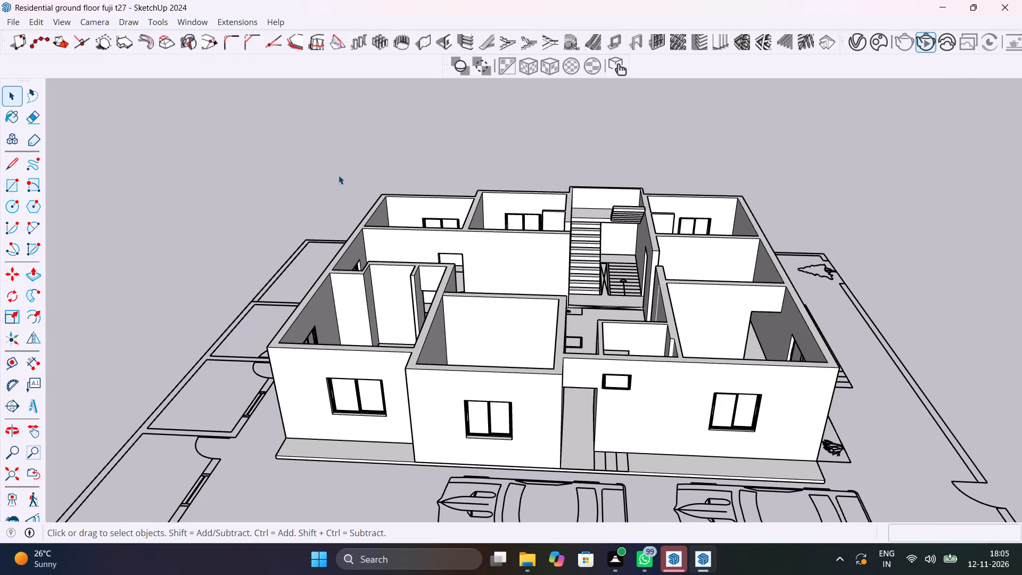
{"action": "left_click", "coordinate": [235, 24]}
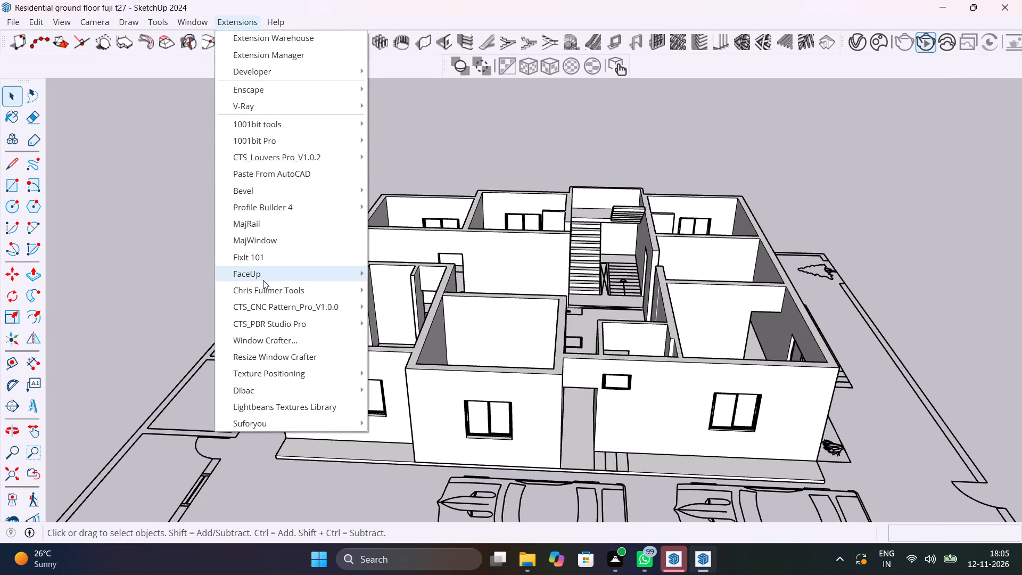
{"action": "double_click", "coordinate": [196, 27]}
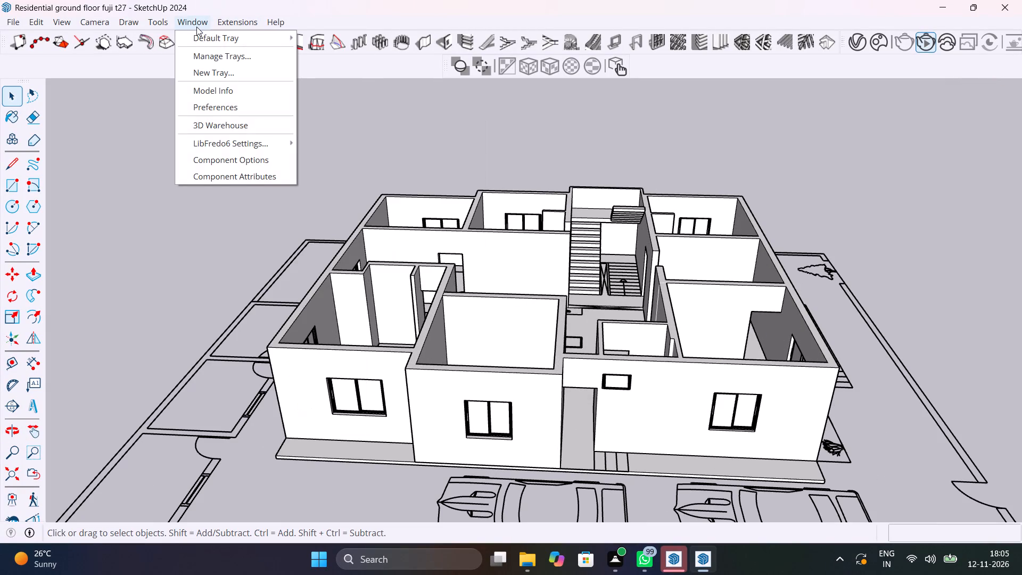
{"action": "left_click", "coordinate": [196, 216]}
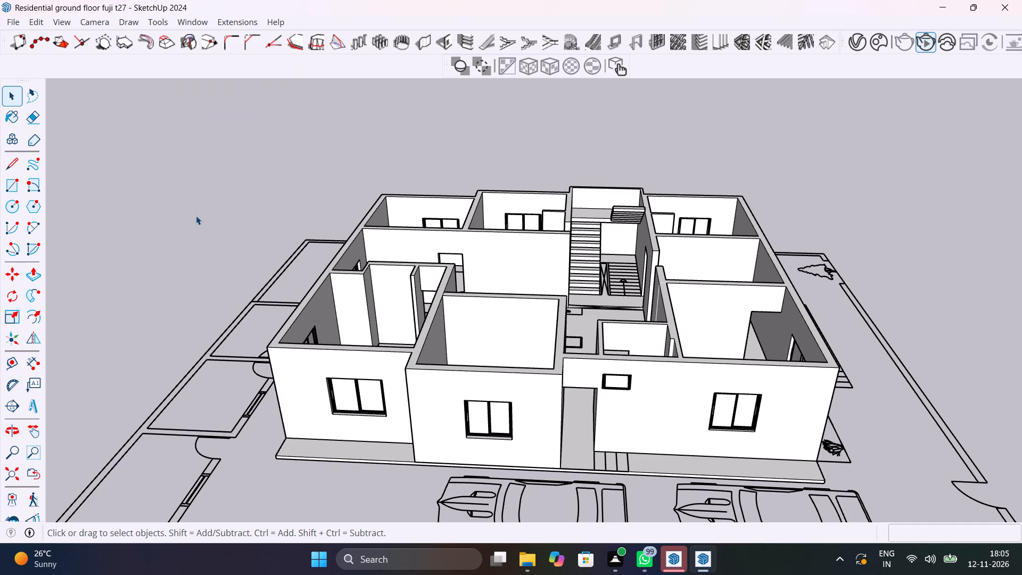
Import Door 243 065 from the downloaded Chaos Cosmos assets and place it on open ground outside the plot boundary.
{"action": "left_click", "coordinate": [880, 43]}
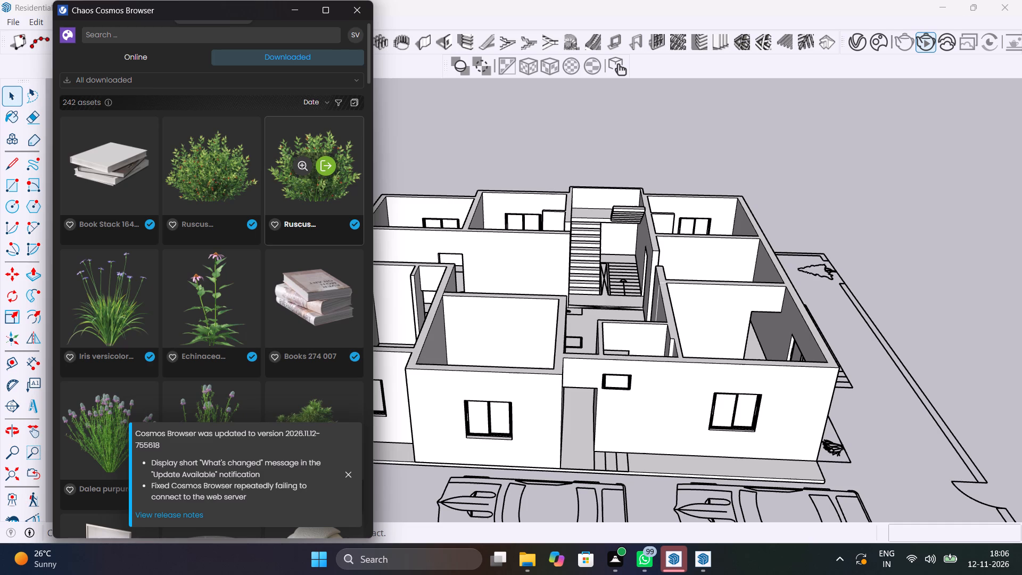
{"action": "scroll", "coordinate": [390, 291], "scroll_direction": "down", "scroll_amount": 6}
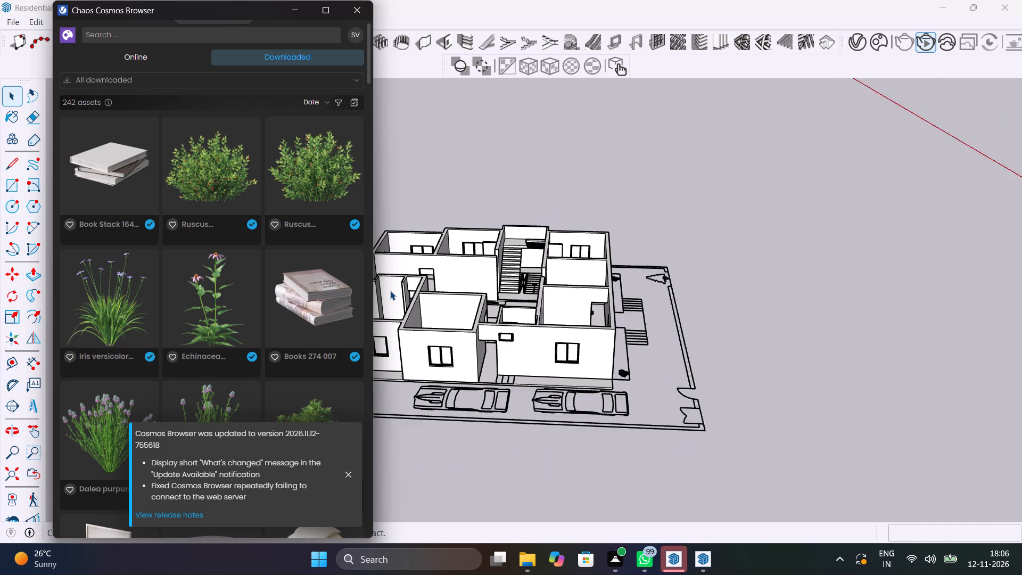
{"action": "scroll", "coordinate": [390, 291], "scroll_direction": "down", "scroll_amount": 1}
{"action": "scroll", "coordinate": [319, 314], "scroll_direction": "down", "scroll_amount": 9}
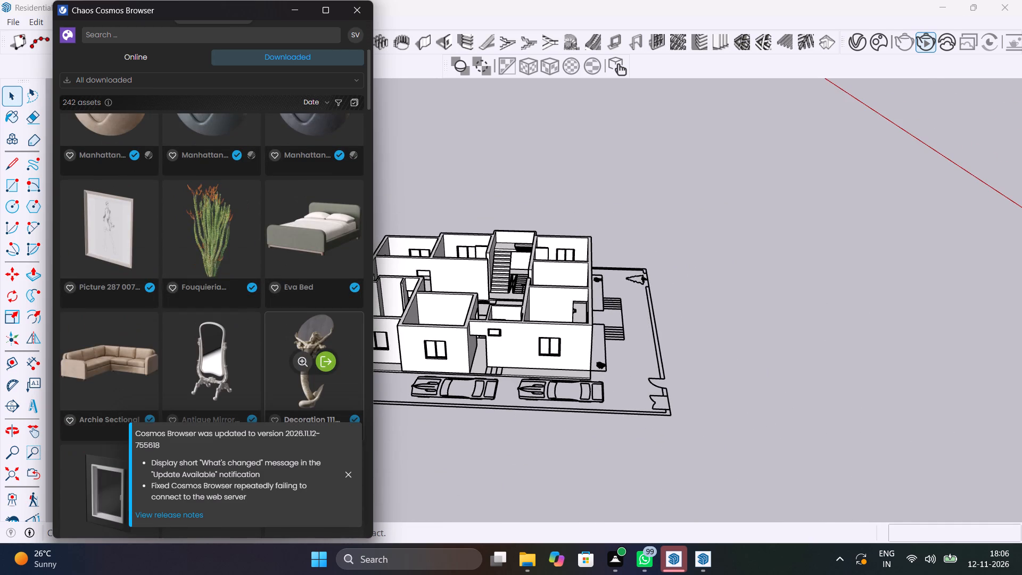
{"action": "scroll", "coordinate": [319, 314], "scroll_direction": "down", "scroll_amount": 7}
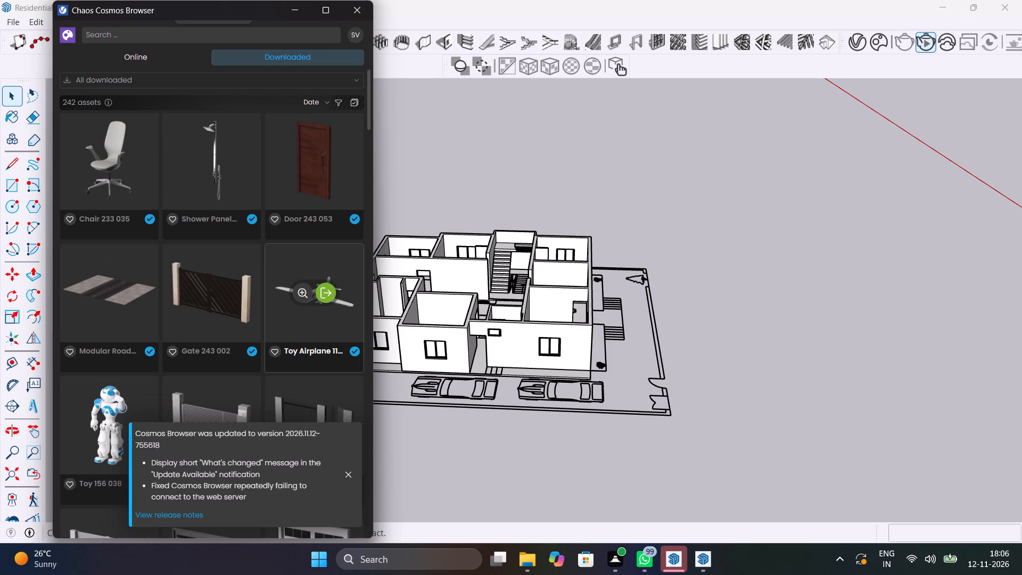
{"action": "scroll", "coordinate": [319, 314], "scroll_direction": "down", "scroll_amount": 5}
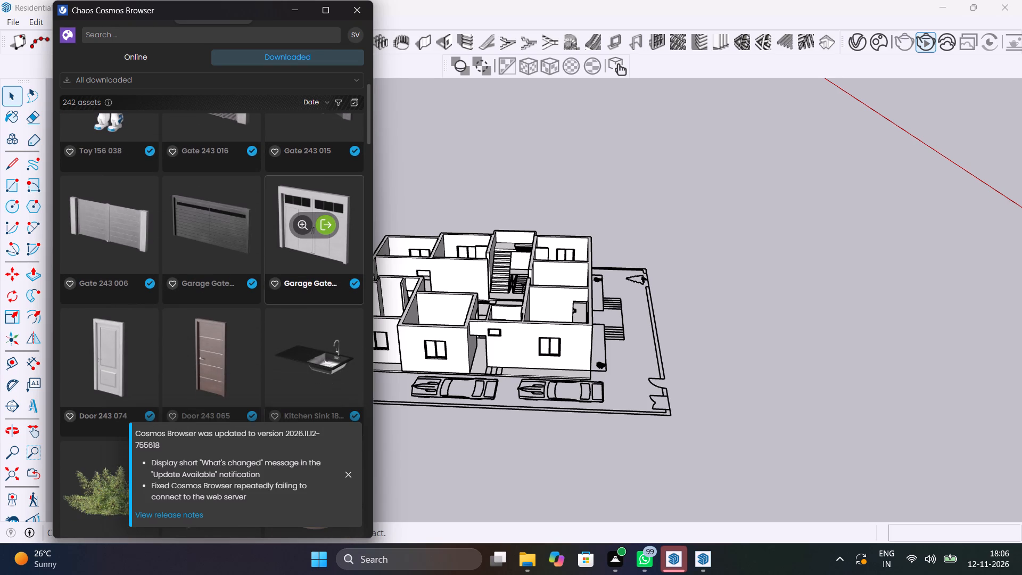
{"action": "scroll", "coordinate": [265, 328], "scroll_direction": "down", "scroll_amount": 1}
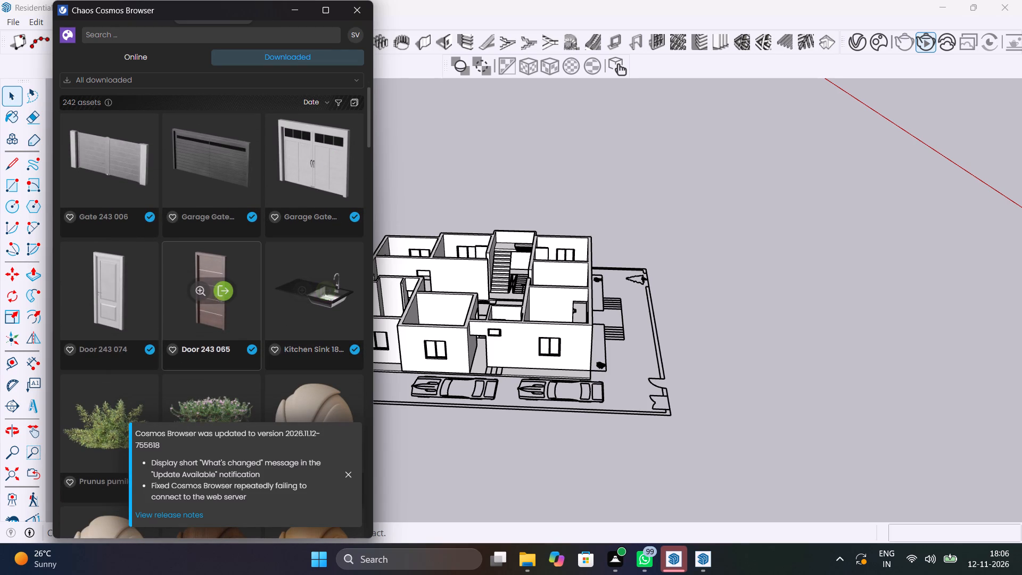
{"action": "left_click", "coordinate": [219, 287]}
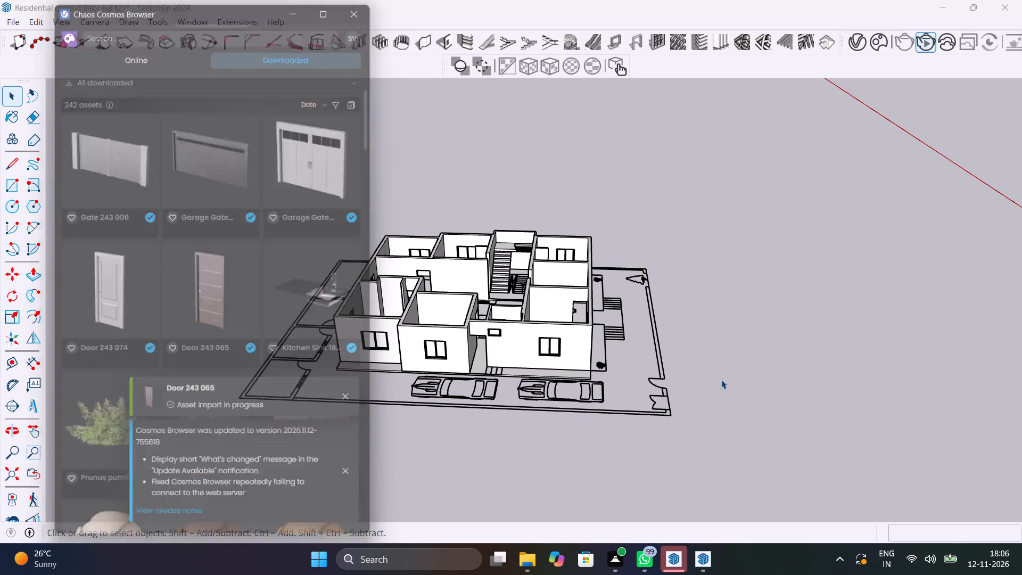
{"action": "left_click", "coordinate": [719, 382]}
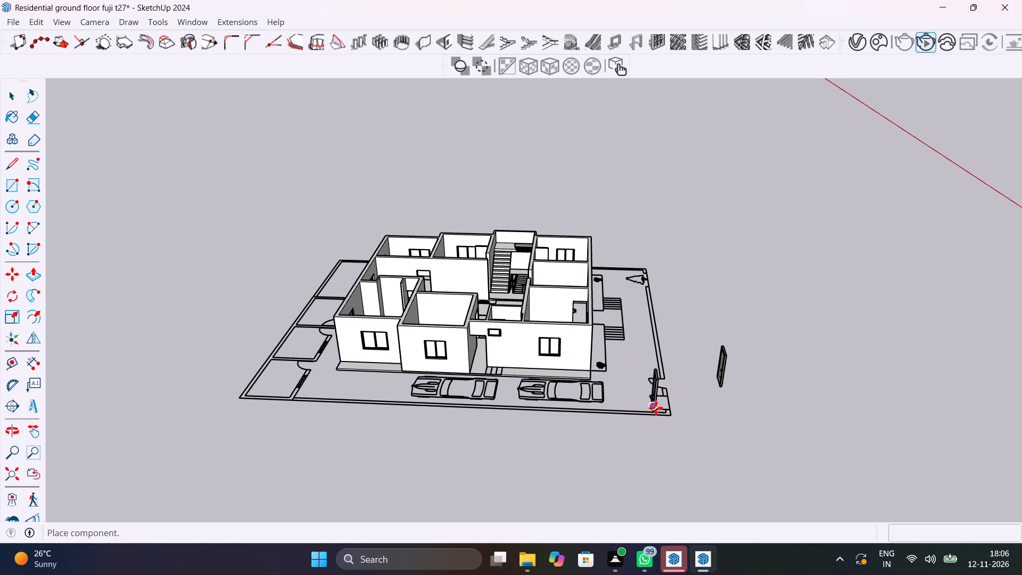
{"action": "key", "text": "space"}
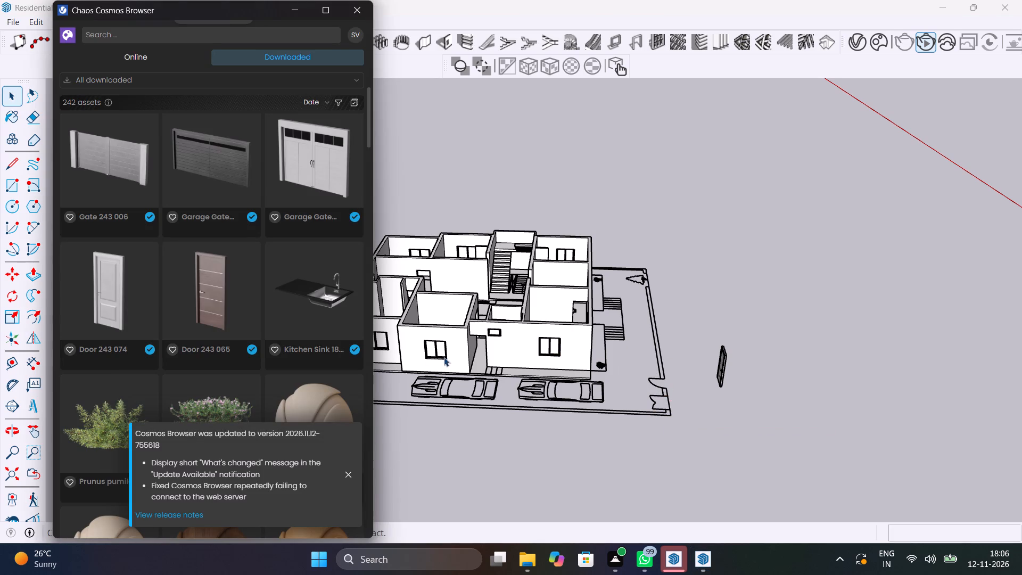
Import Door 243 074 from Chaos Cosmos, place it on the living room floor, and close the asset browser.
{"action": "left_click", "coordinate": [118, 297]}
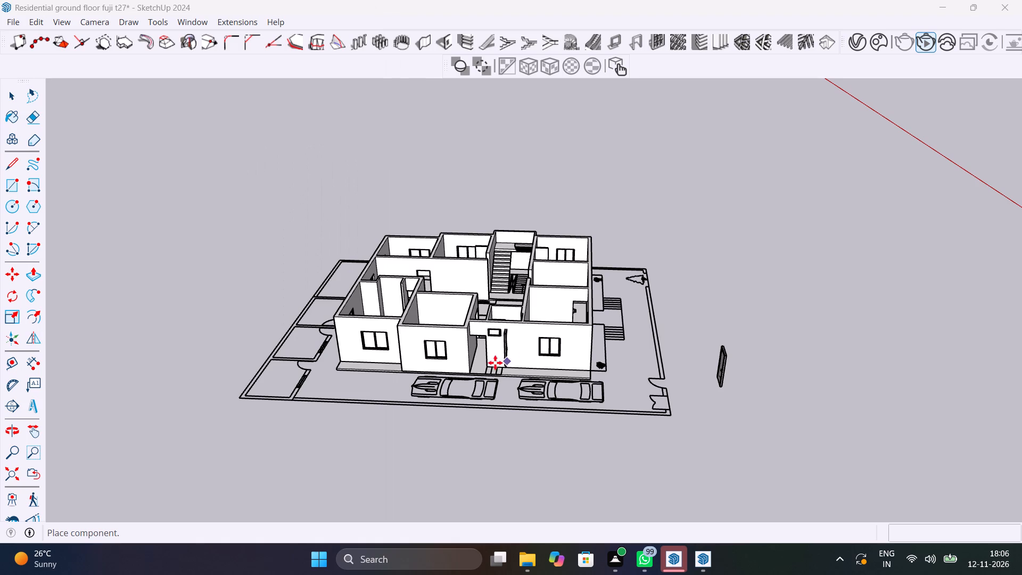
{"action": "scroll", "coordinate": [474, 359], "scroll_direction": "up", "scroll_amount": 11}
{"action": "middle_click_drag", "start_coordinate": [509, 360], "coordinate": [492, 532]}
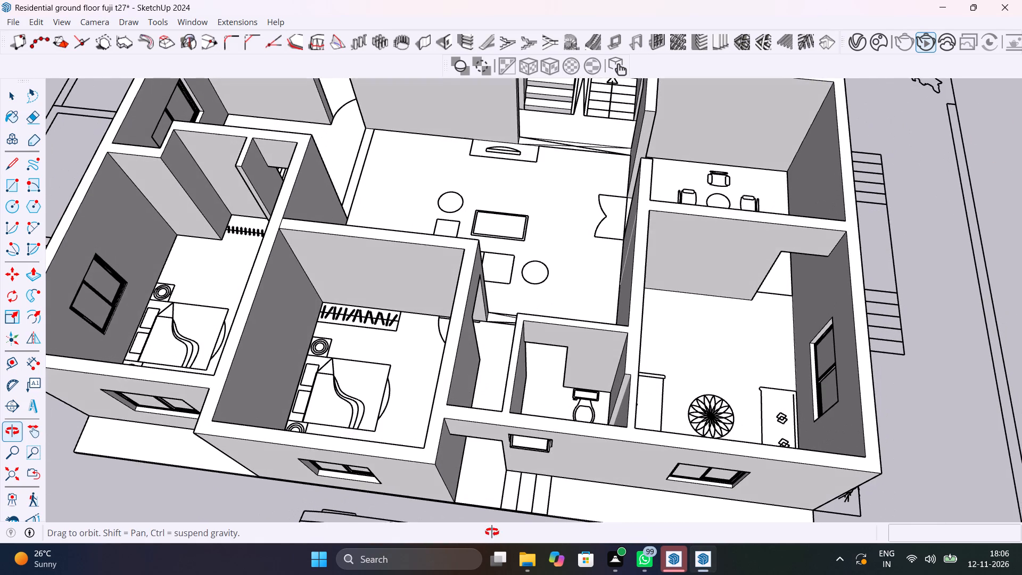
{"action": "middle_click_drag", "start_coordinate": [492, 532], "coordinate": [492, 533]}
{"action": "middle_click_drag", "start_coordinate": [571, 385], "coordinate": [535, 362]}
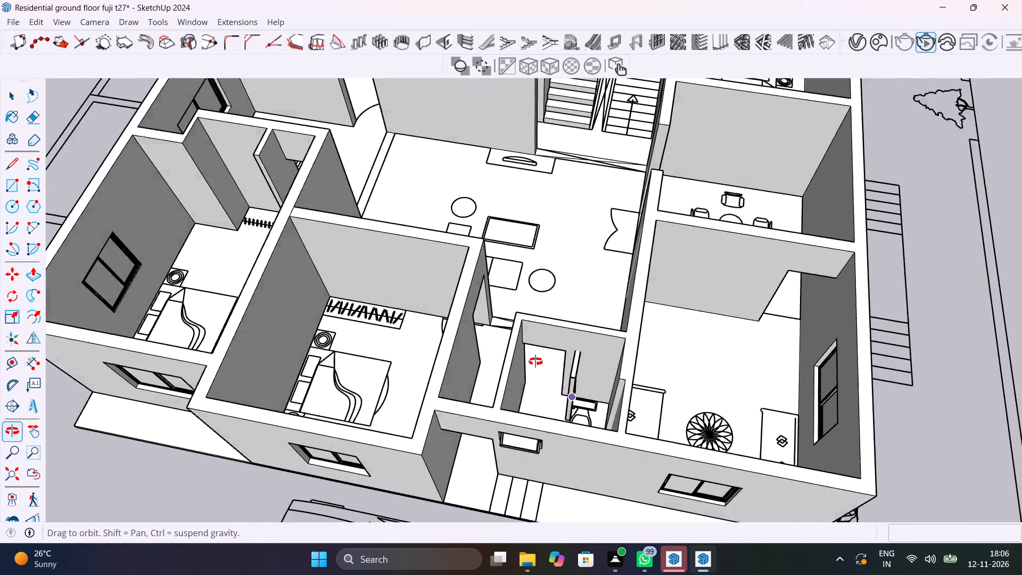
{"action": "middle_click_drag", "start_coordinate": [535, 362], "coordinate": [140, 336]}
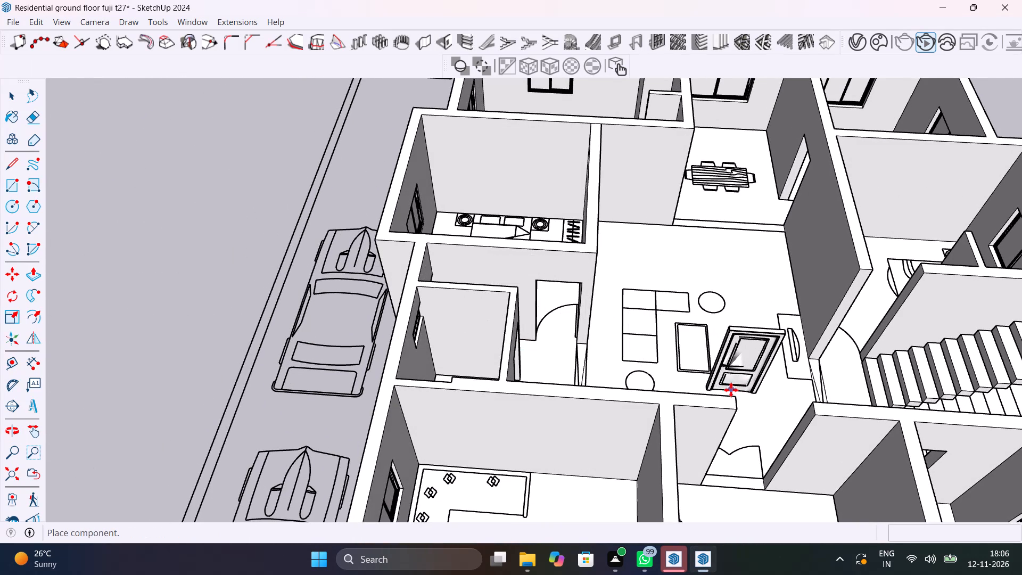
{"action": "left_click", "coordinate": [731, 390]}
{"action": "key", "text": "space"}
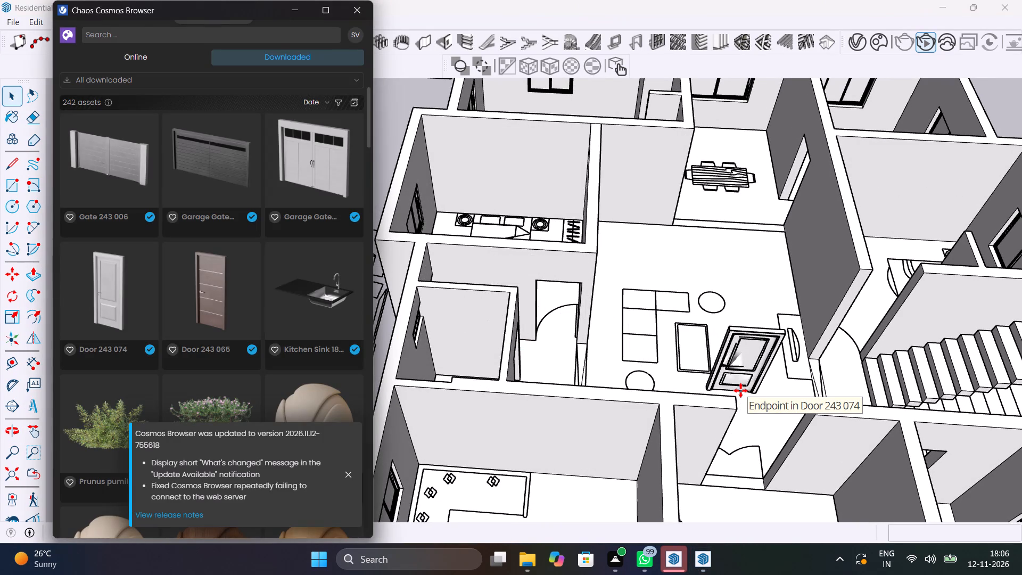
{"action": "left_click", "coordinate": [360, 7]}
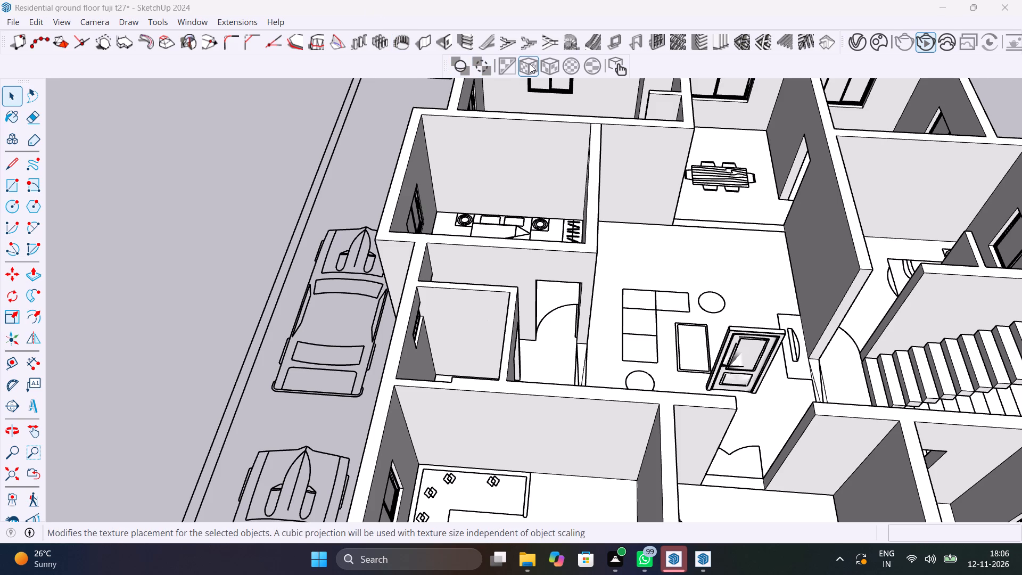
Rotate the panelled door in the living room by 90 degrees about its bottom frame corner.
{"action": "scroll", "coordinate": [547, 69], "scroll_direction": "up", "scroll_amount": 3}
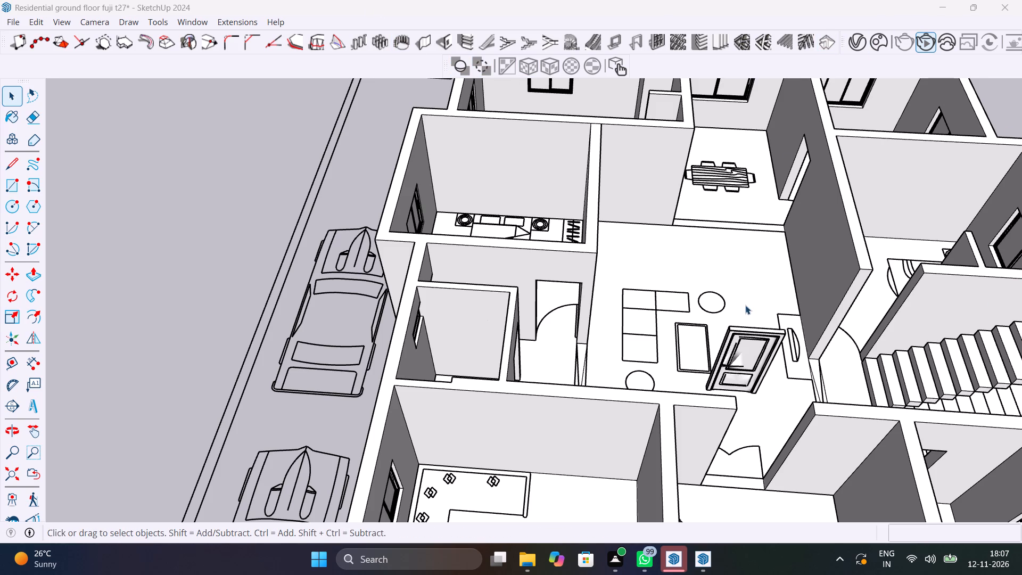
{"action": "scroll", "coordinate": [755, 379], "scroll_direction": "up", "scroll_amount": 5}
{"action": "middle_click_drag", "start_coordinate": [751, 369], "coordinate": [754, 376], "text": "shift"}
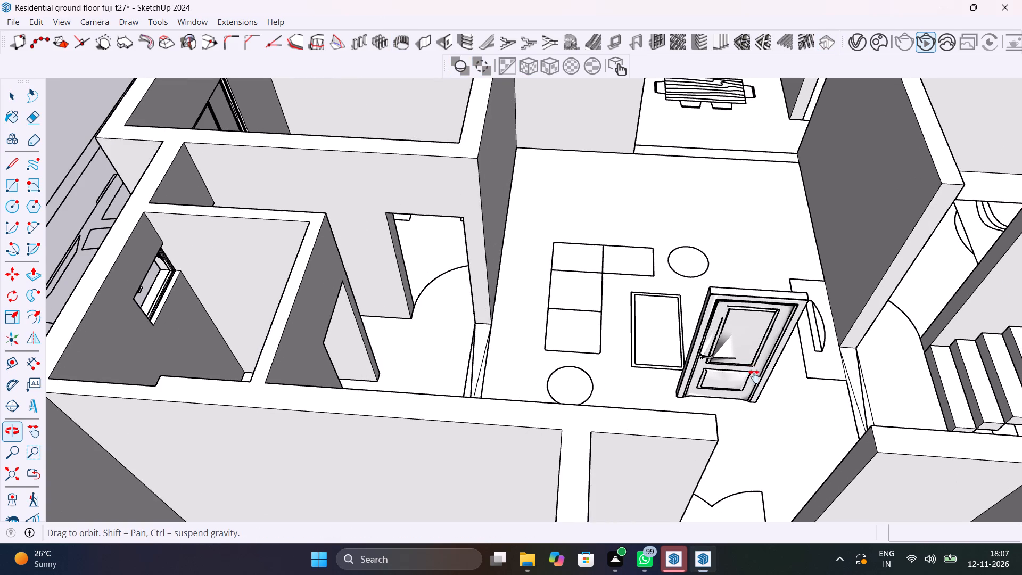
{"action": "middle_click_drag", "start_coordinate": [754, 376], "coordinate": [647, 352], "text": "shift"}
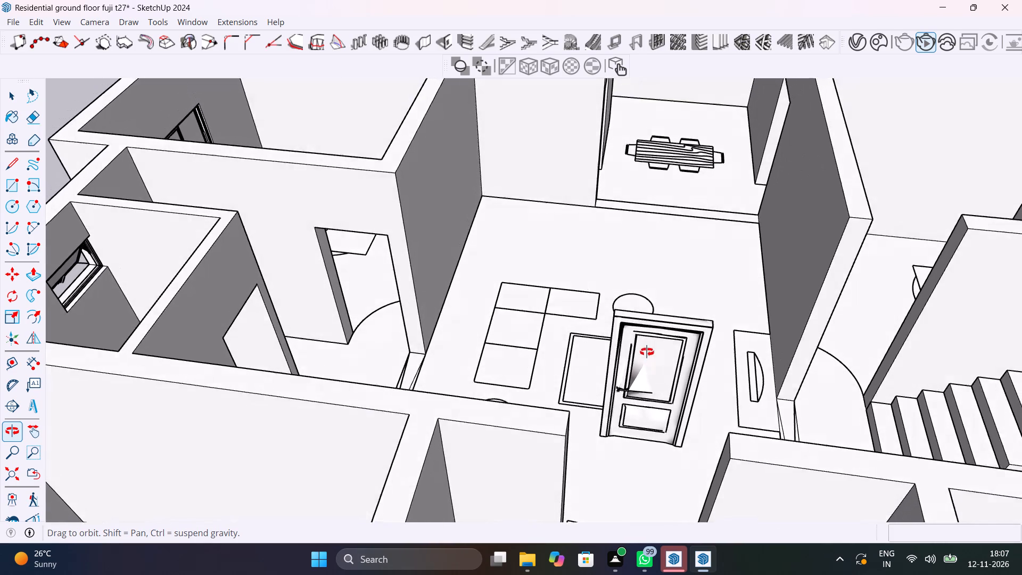
{"action": "middle_click_drag", "start_coordinate": [647, 352], "coordinate": [650, 314], "text": "shift"}
{"action": "scroll", "coordinate": [671, 421], "scroll_direction": "up", "scroll_amount": 6}
{"action": "left_click", "coordinate": [671, 421]}
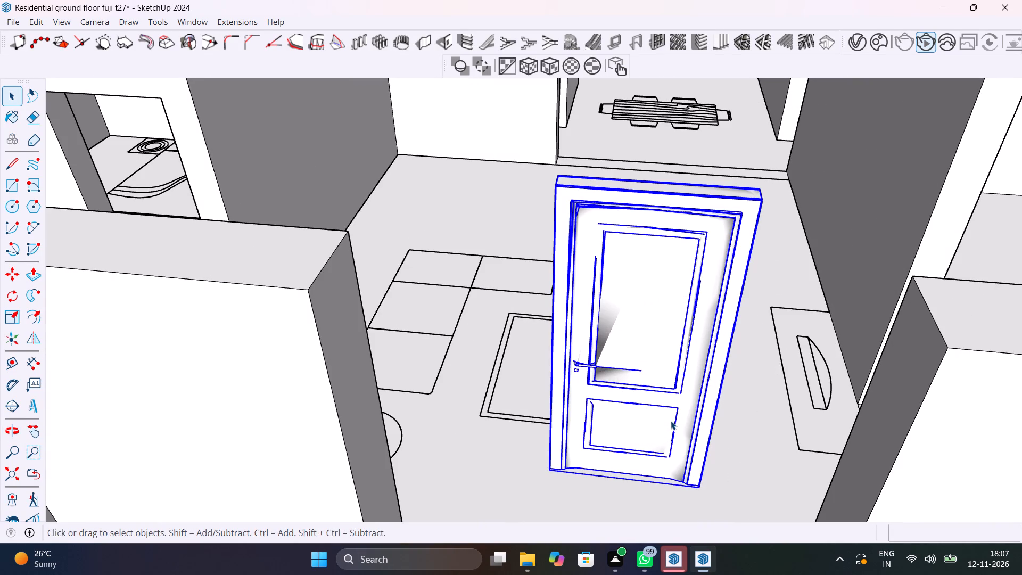
{"action": "key", "text": "q"}
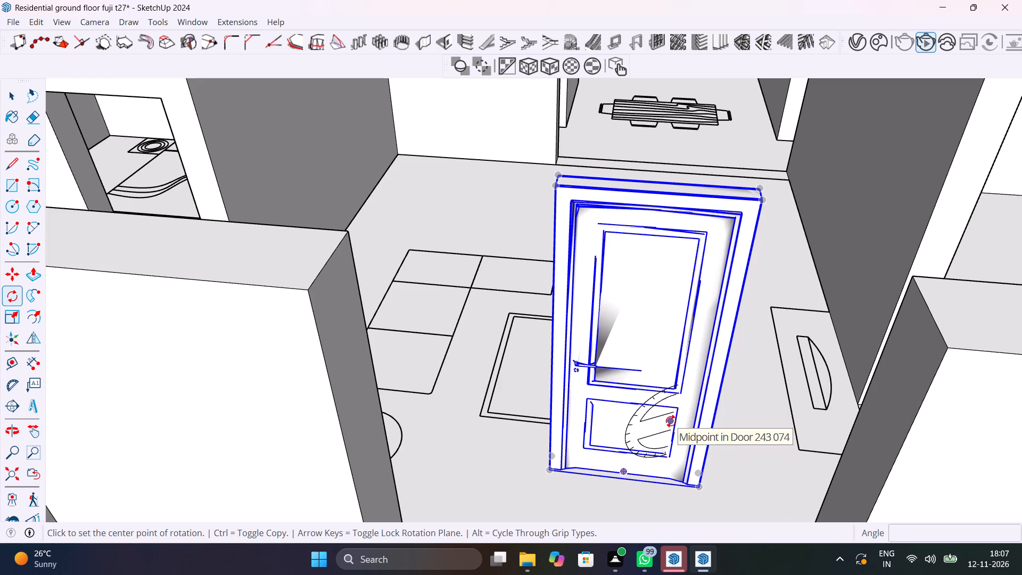
{"action": "left_click", "coordinate": [545, 470]}
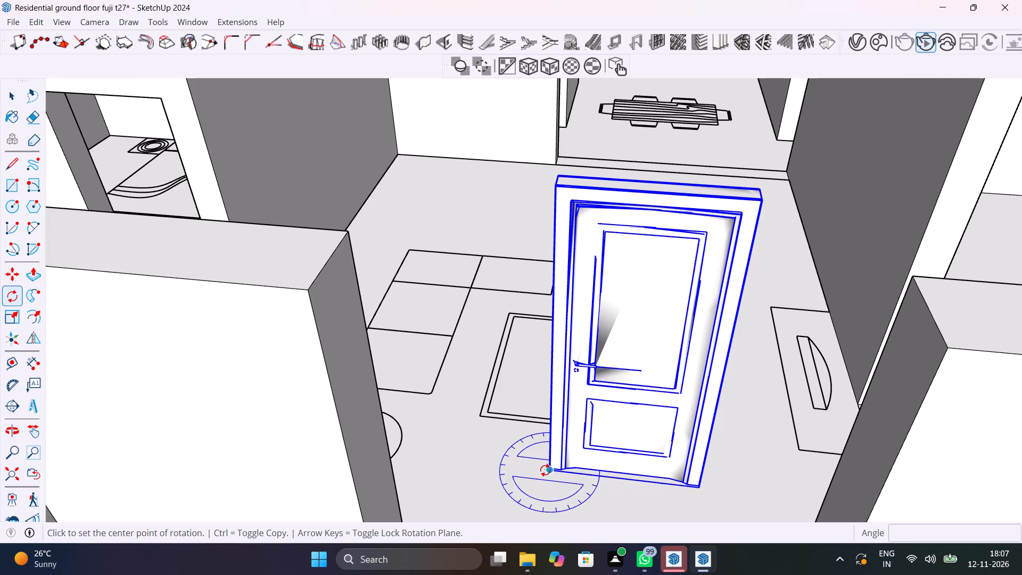
{"action": "left_click", "coordinate": [646, 496]}
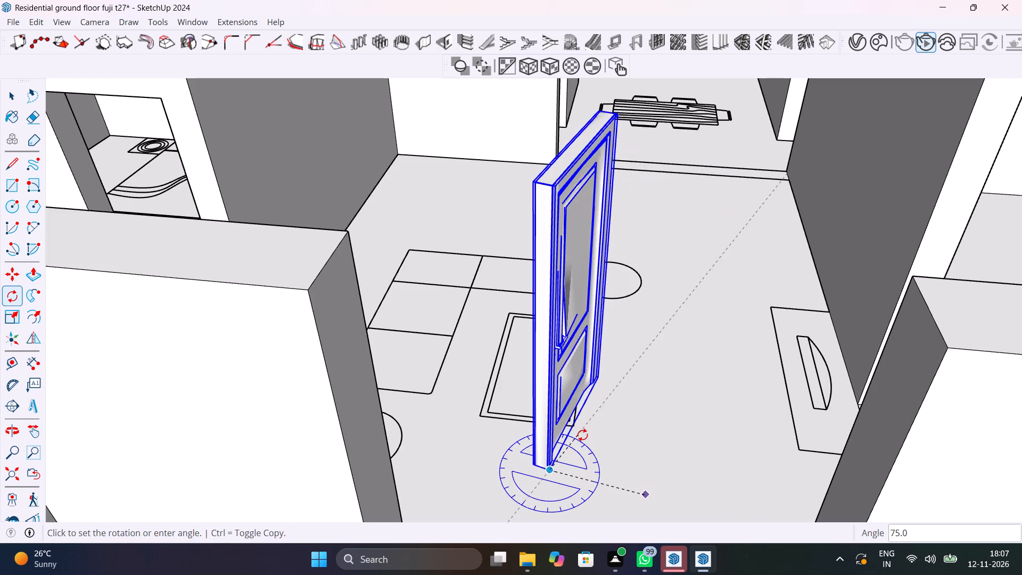
{"action": "type", "text": "90"}
{"action": "key", "text": "Return"}
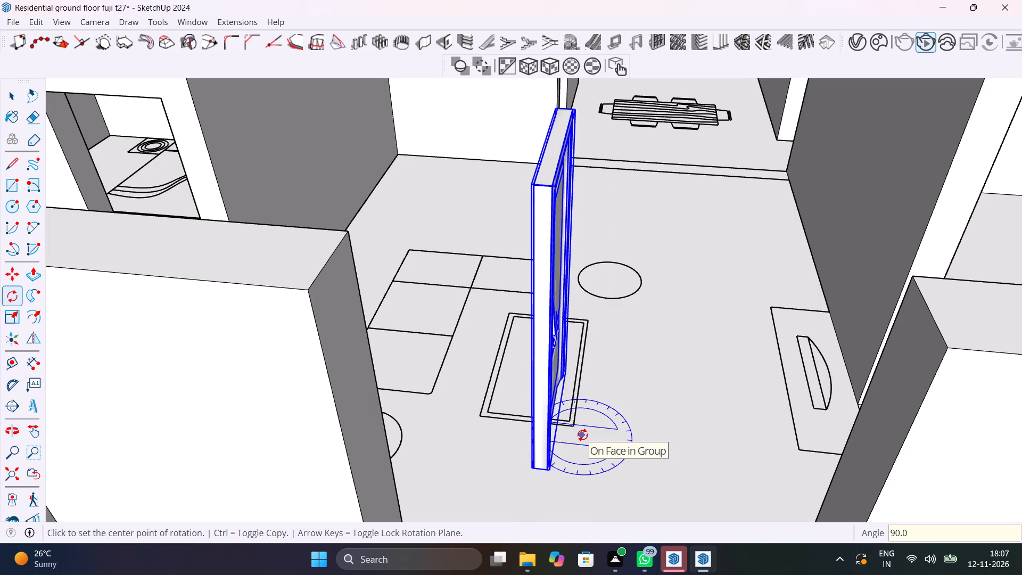
{"action": "scroll", "coordinate": [582, 435], "scroll_direction": "down", "scroll_amount": 19}
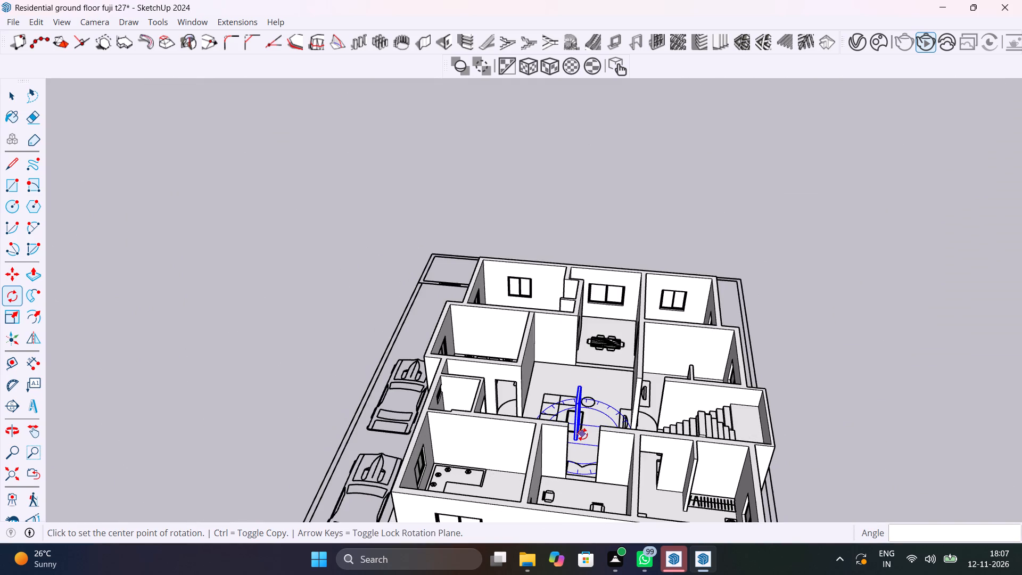
{"action": "key", "text": "space"}
{"action": "left_click", "coordinate": [821, 324]}
Move Door 243 074 by its bottom frame corner from the living room floor to the bottom corner of the small room's doorway beside the passage.
{"action": "scroll", "coordinate": [580, 430], "scroll_direction": "up", "scroll_amount": 10}
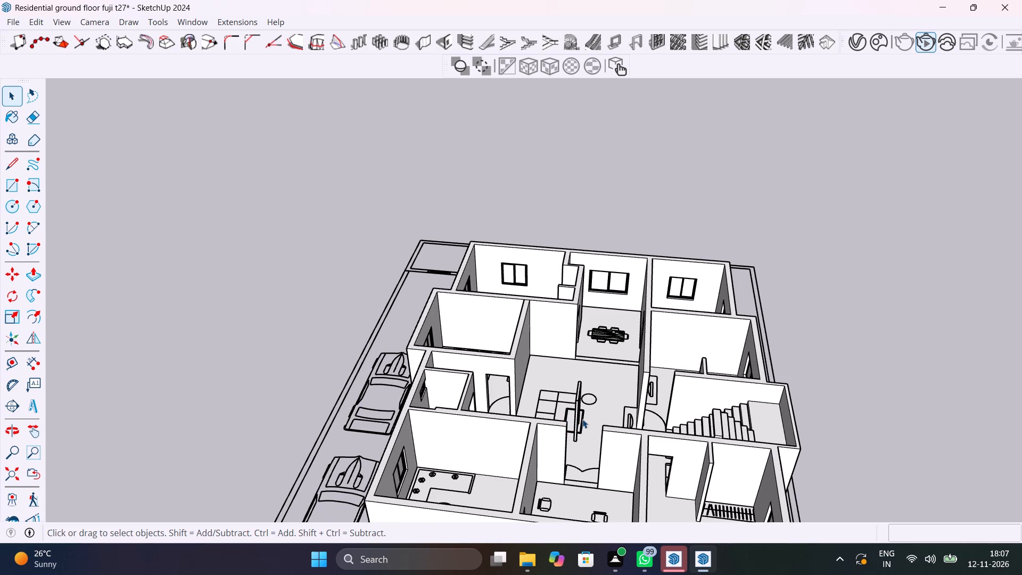
{"action": "scroll", "coordinate": [582, 419], "scroll_direction": "up", "scroll_amount": 5}
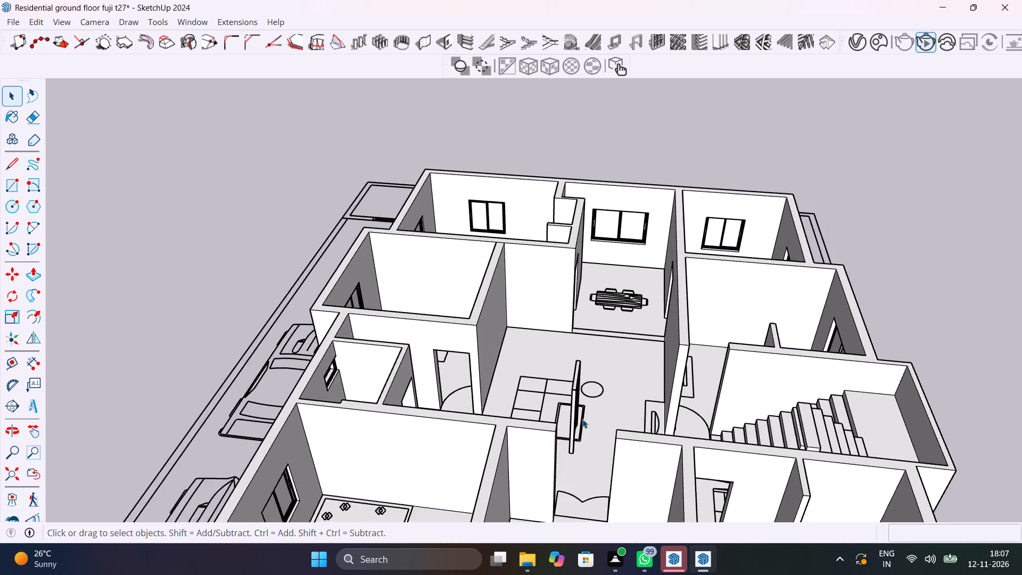
{"action": "scroll", "coordinate": [582, 419], "scroll_direction": "up", "scroll_amount": 3}
{"action": "middle_click_drag", "start_coordinate": [587, 430], "coordinate": [464, 404]}
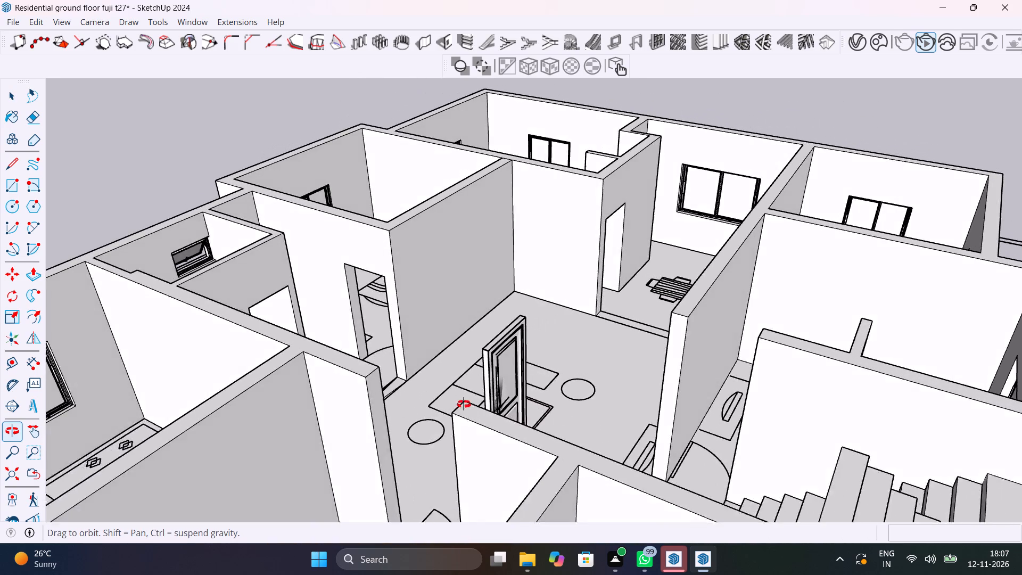
{"action": "middle_click_drag", "start_coordinate": [464, 404], "coordinate": [561, 494]}
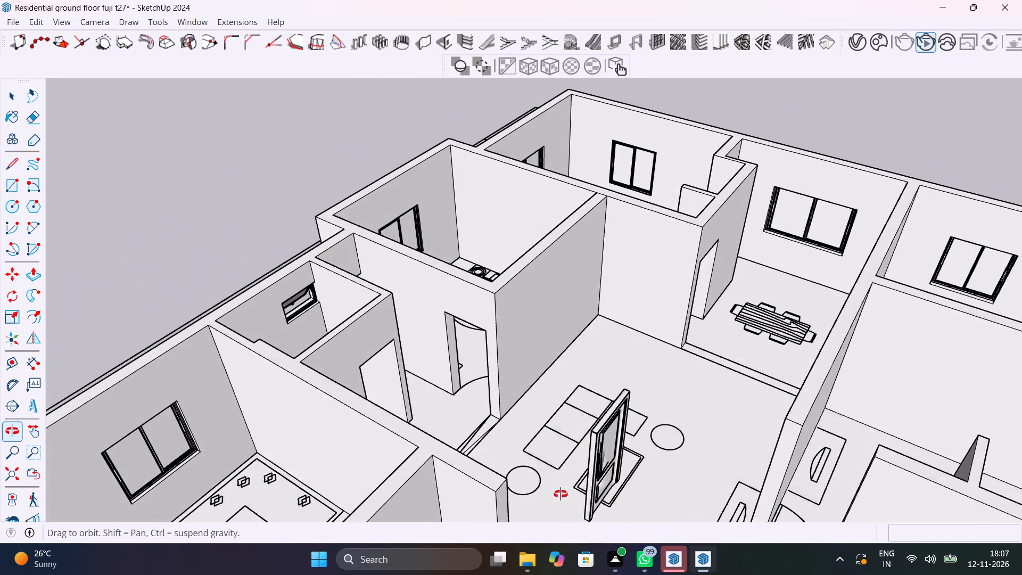
{"action": "middle_click_drag", "start_coordinate": [561, 494], "coordinate": [561, 495]}
{"action": "scroll", "coordinate": [574, 503], "scroll_direction": "up", "scroll_amount": 8}
{"action": "middle_click_drag", "start_coordinate": [617, 480], "coordinate": [551, 448], "text": "shift"}
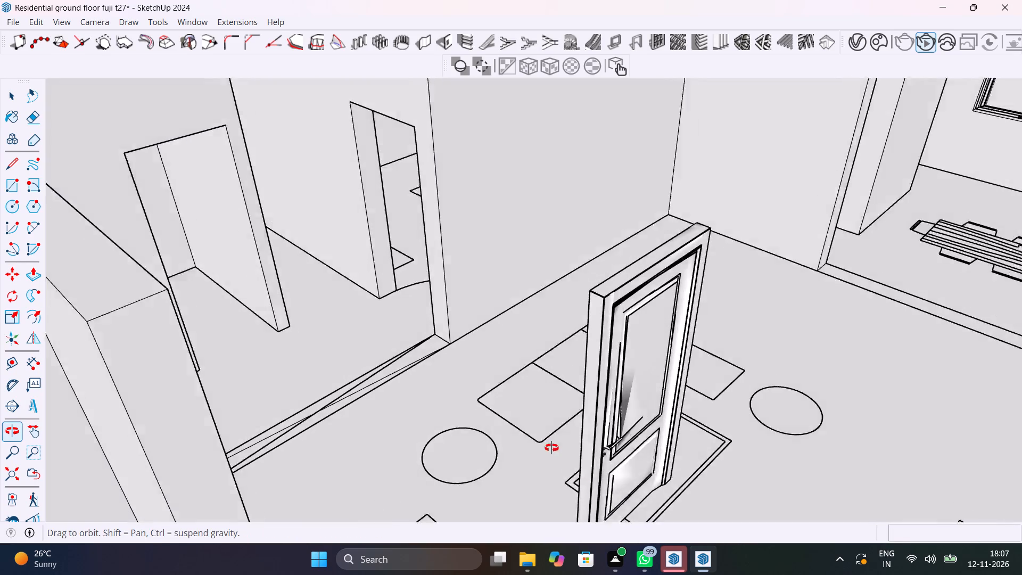
{"action": "middle_click_drag", "start_coordinate": [551, 448], "coordinate": [492, 440], "text": "shift"}
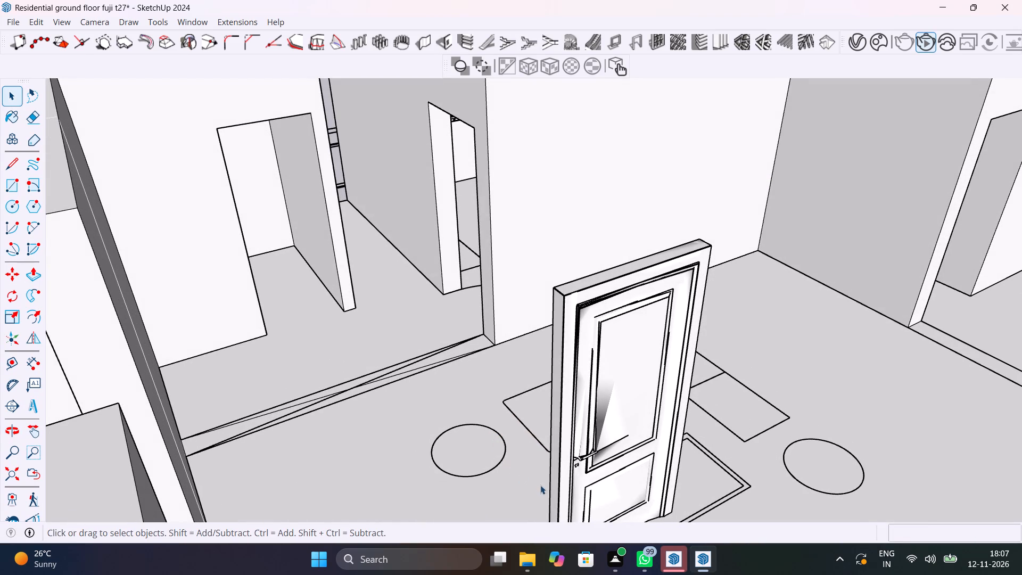
{"action": "scroll", "coordinate": [589, 491], "scroll_direction": "down", "scroll_amount": 6}
{"action": "middle_click_drag", "start_coordinate": [589, 497], "coordinate": [548, 405], "text": "shift"}
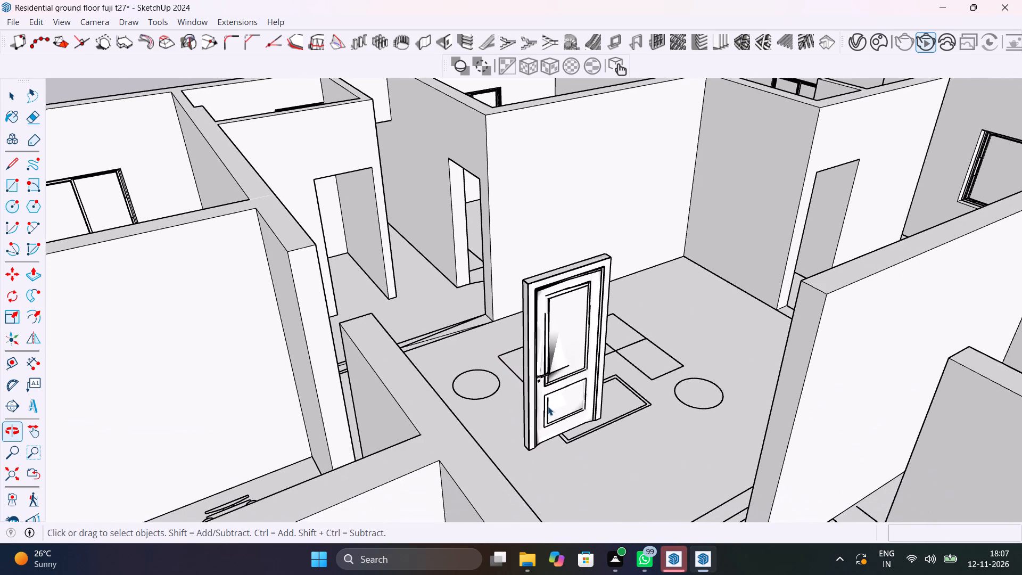
{"action": "scroll", "coordinate": [530, 440], "scroll_direction": "up", "scroll_amount": 5}
{"action": "left_click", "coordinate": [539, 440]}
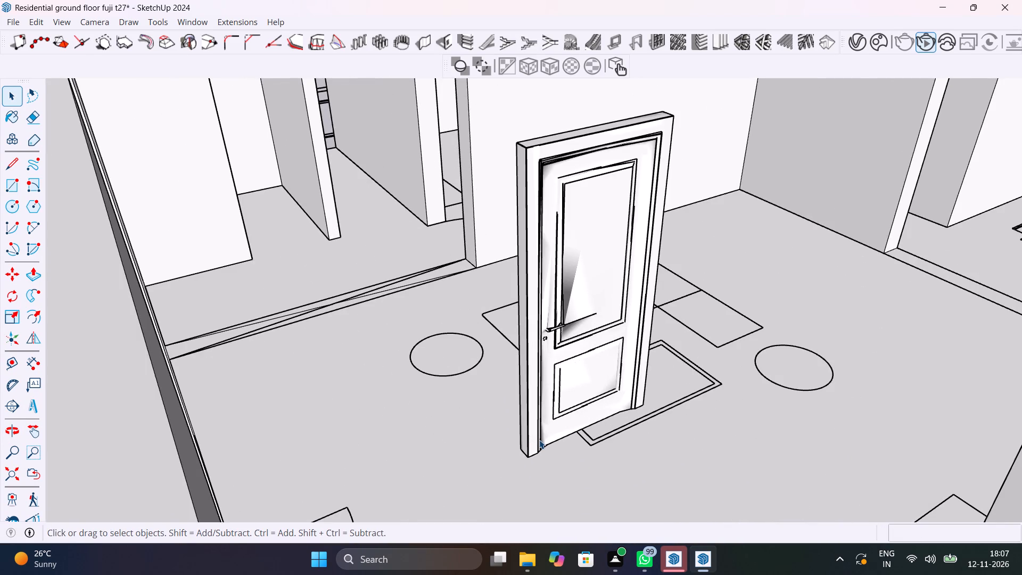
{"action": "scroll", "coordinate": [539, 440], "scroll_direction": "up", "scroll_amount": 5}
{"action": "key", "text": "m"}
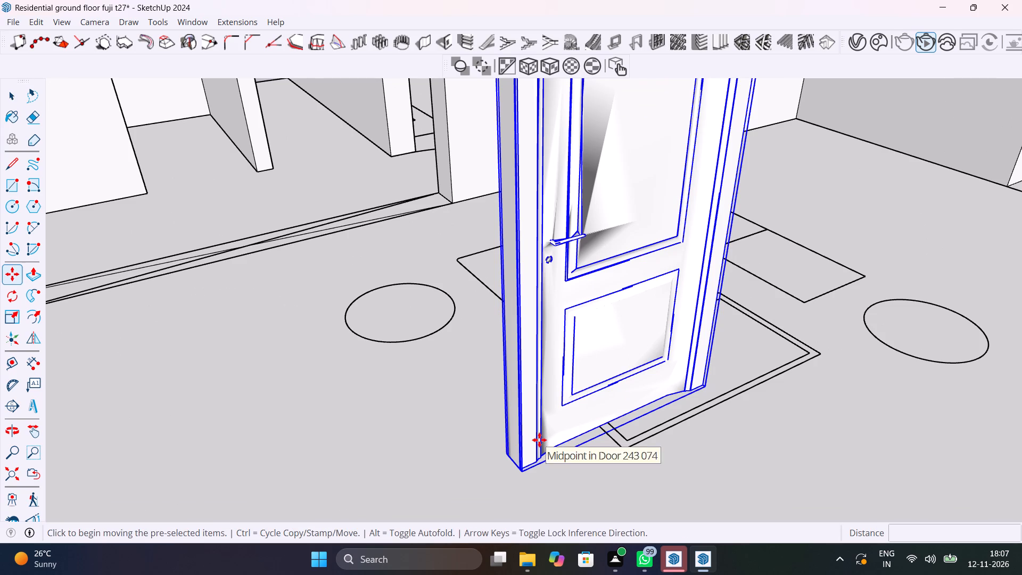
{"action": "scroll", "coordinate": [526, 497], "scroll_direction": "up", "scroll_amount": 6}
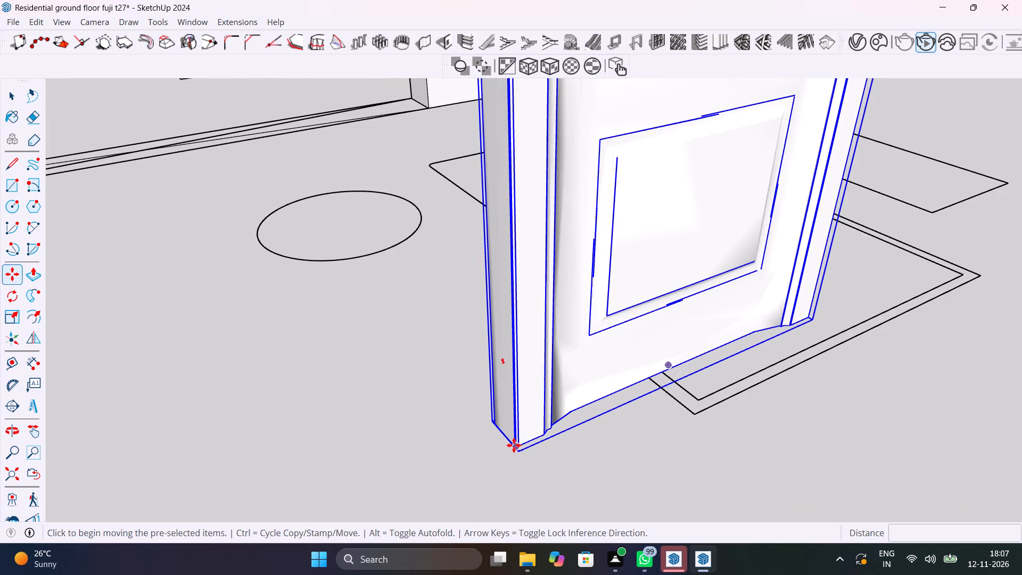
{"action": "left_click", "coordinate": [514, 445]}
{"action": "scroll", "coordinate": [375, 323], "scroll_direction": "down", "scroll_amount": 6}
{"action": "middle_click_drag", "start_coordinate": [372, 322], "coordinate": [400, 396], "text": "shift"}
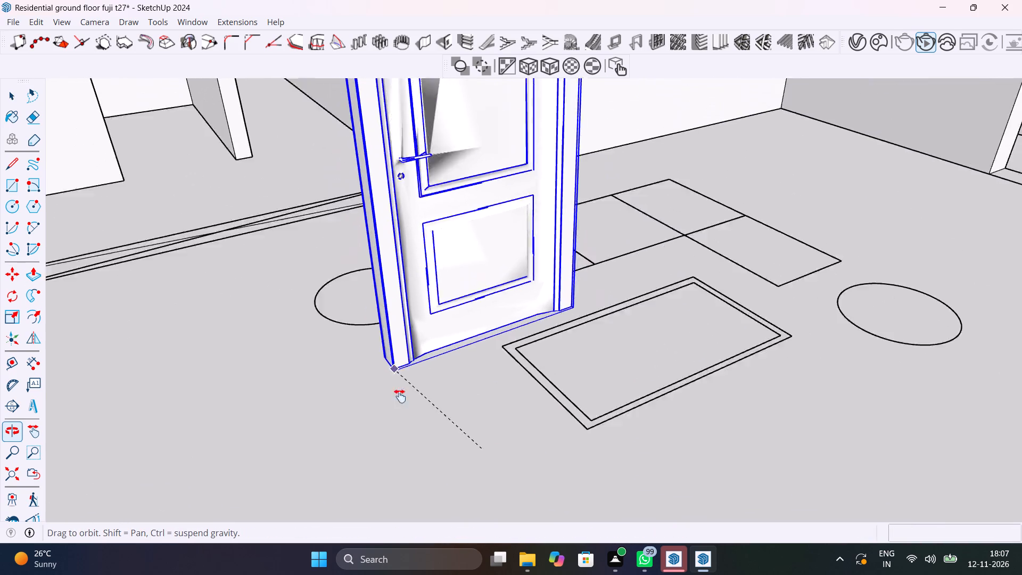
{"action": "middle_click_drag", "start_coordinate": [400, 396], "coordinate": [447, 574], "text": "shift"}
{"action": "scroll", "coordinate": [145, 291], "scroll_direction": "up", "scroll_amount": 10}
{"action": "middle_click_drag", "start_coordinate": [215, 307], "coordinate": [212, 306]}
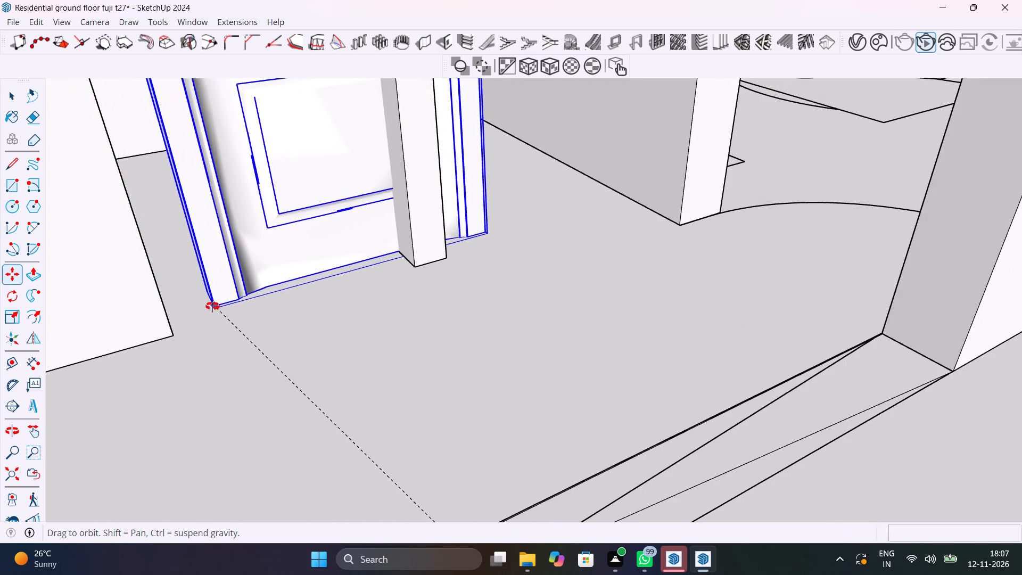
{"action": "middle_click_drag", "start_coordinate": [212, 306], "coordinate": [102, 362]}
{"action": "scroll", "coordinate": [196, 251], "scroll_direction": "up", "scroll_amount": 12}
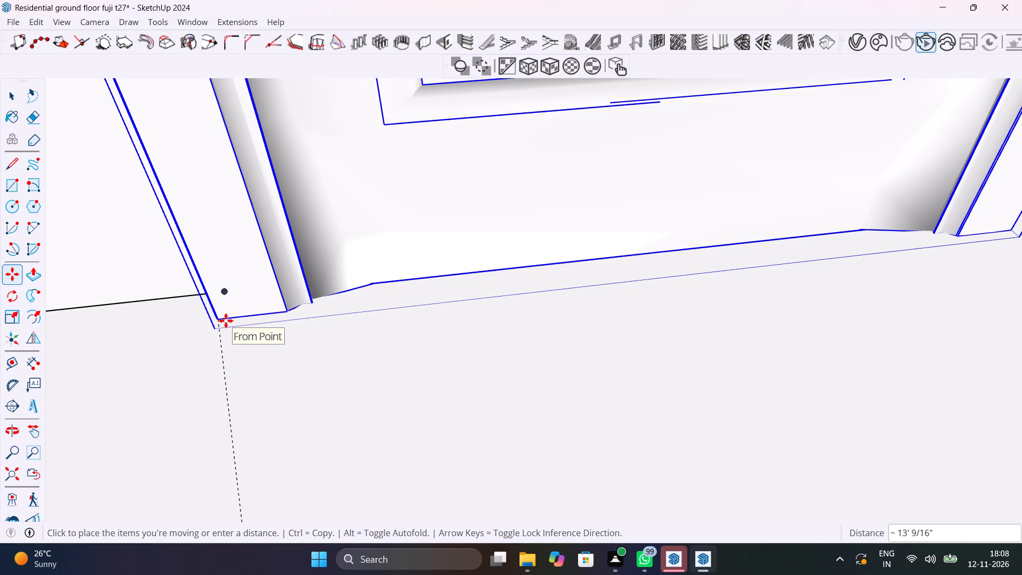
{"action": "left_click", "coordinate": [229, 285]}
Scale the door's width along the red axis to about 0.79 so its frame meets the doorway's far jamb.
{"action": "scroll", "coordinate": [269, 305], "scroll_direction": "down", "scroll_amount": 19}
{"action": "middle_click_drag", "start_coordinate": [310, 303], "coordinate": [373, 396]}
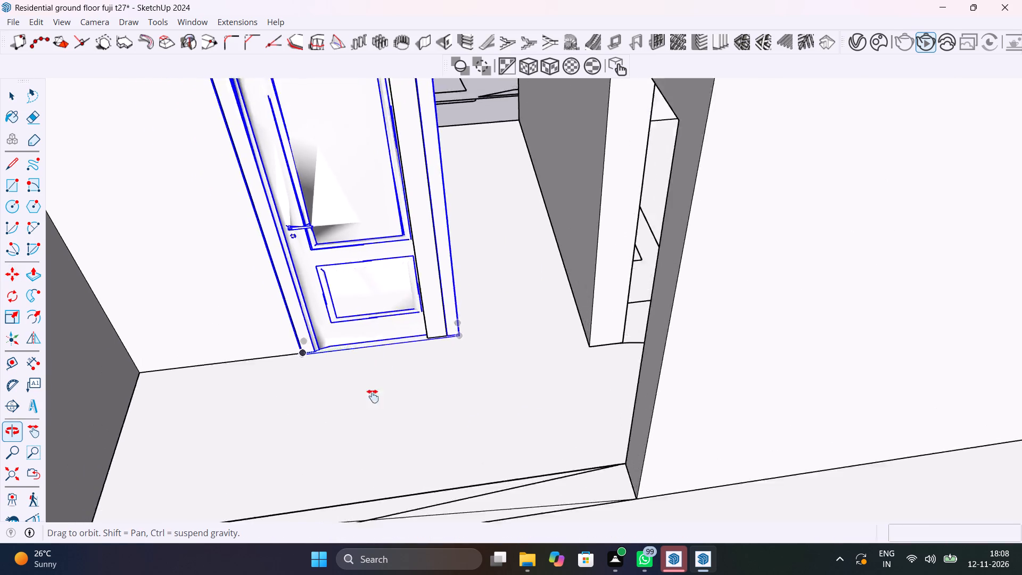
{"action": "middle_click_drag", "start_coordinate": [373, 396], "coordinate": [407, 392]}
{"action": "key", "text": "s"}
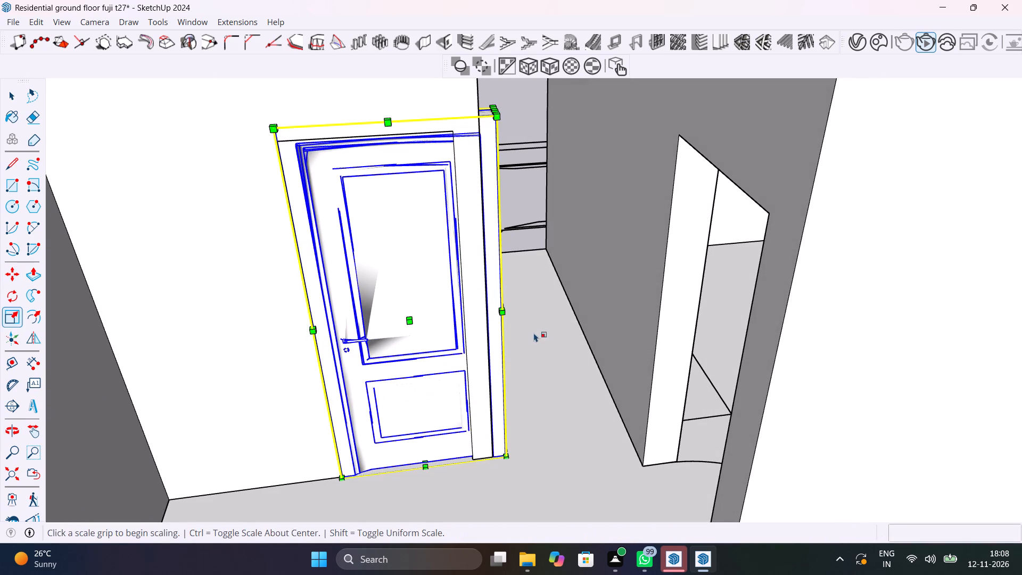
{"action": "middle_click_drag", "start_coordinate": [533, 331], "coordinate": [474, 344]}
{"action": "scroll", "coordinate": [512, 299], "scroll_direction": "up", "scroll_amount": 3}
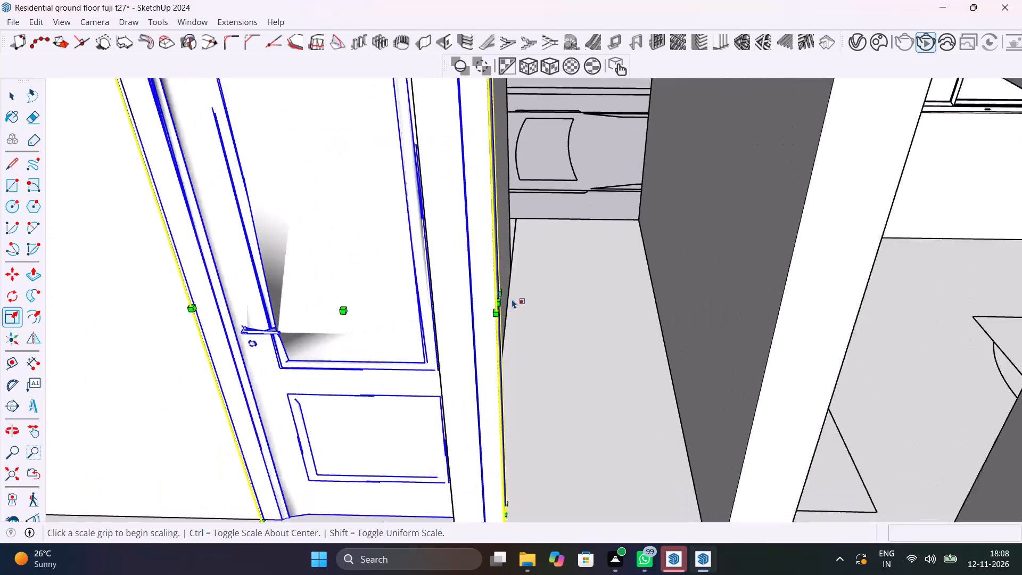
{"action": "scroll", "coordinate": [512, 299], "scroll_direction": "up", "scroll_amount": 5}
{"action": "left_click", "coordinate": [454, 312]}
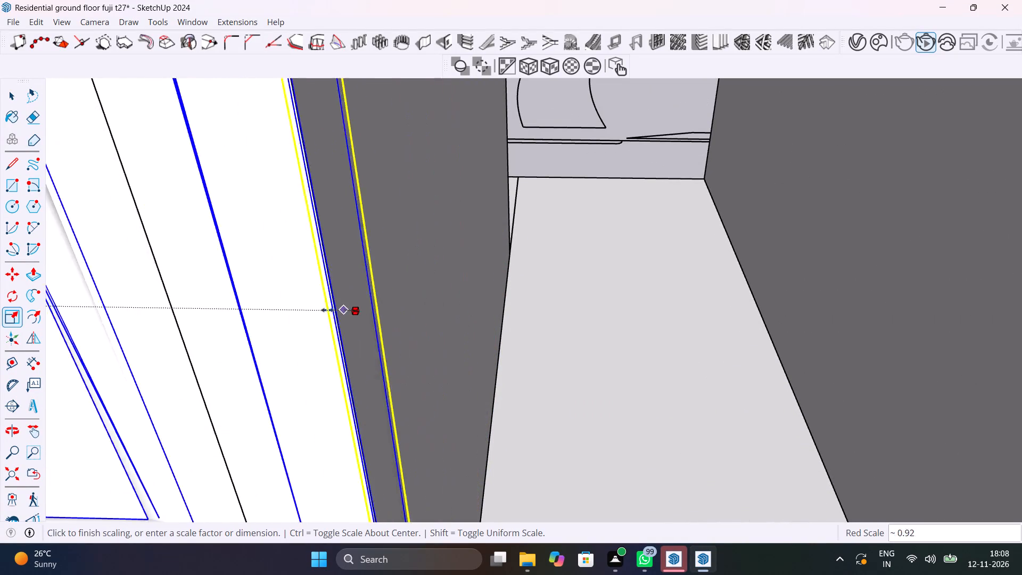
{"action": "left_click", "coordinate": [182, 339]}
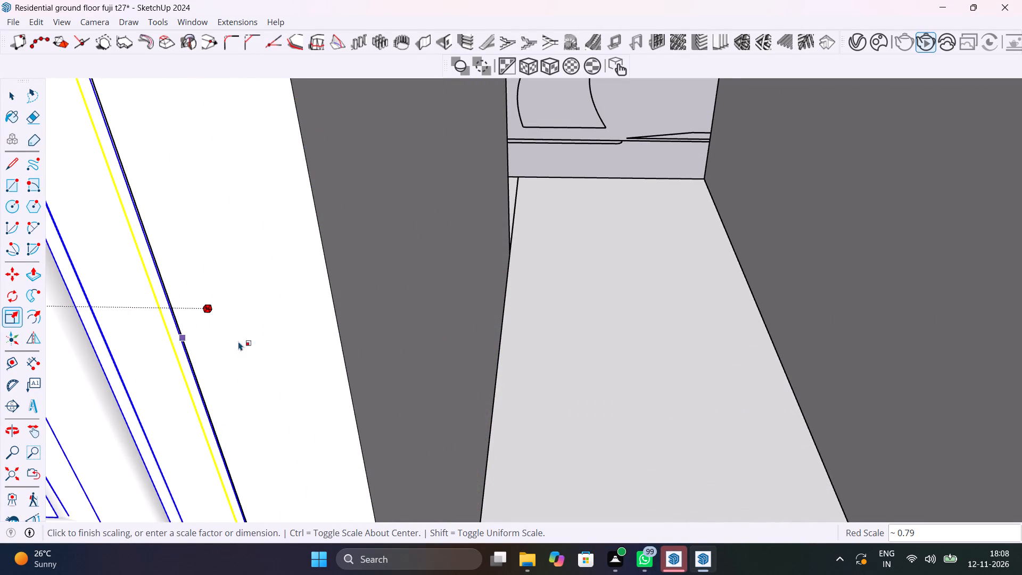
{"action": "scroll", "coordinate": [289, 340], "scroll_direction": "down", "scroll_amount": 13}
{"action": "middle_click_drag", "start_coordinate": [260, 344], "coordinate": [574, 407]}
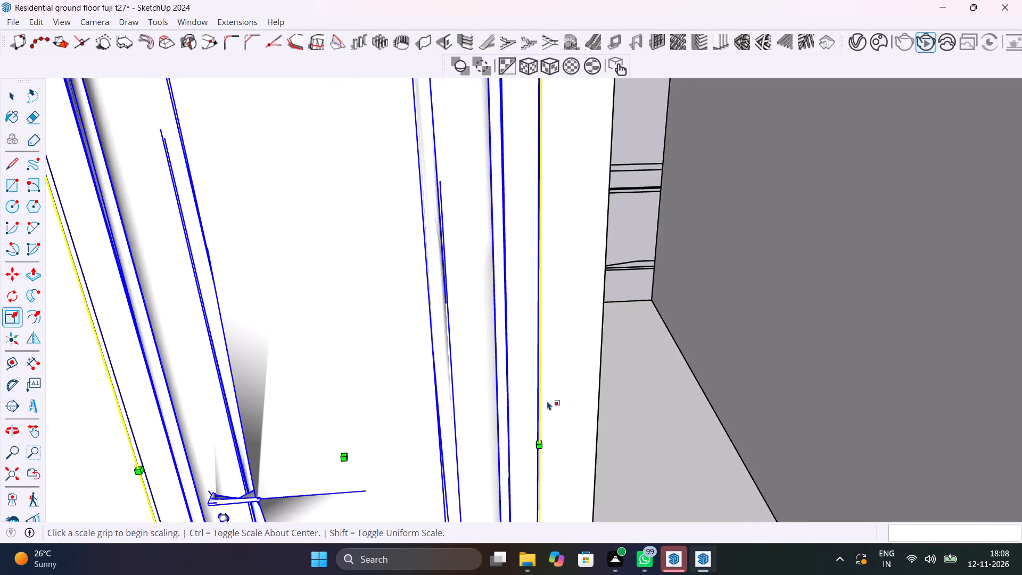
{"action": "scroll", "coordinate": [544, 400], "scroll_direction": "down", "scroll_amount": 12}
{"action": "key", "text": "space"}
{"action": "scroll", "coordinate": [479, 340], "scroll_direction": "down", "scroll_amount": 7}
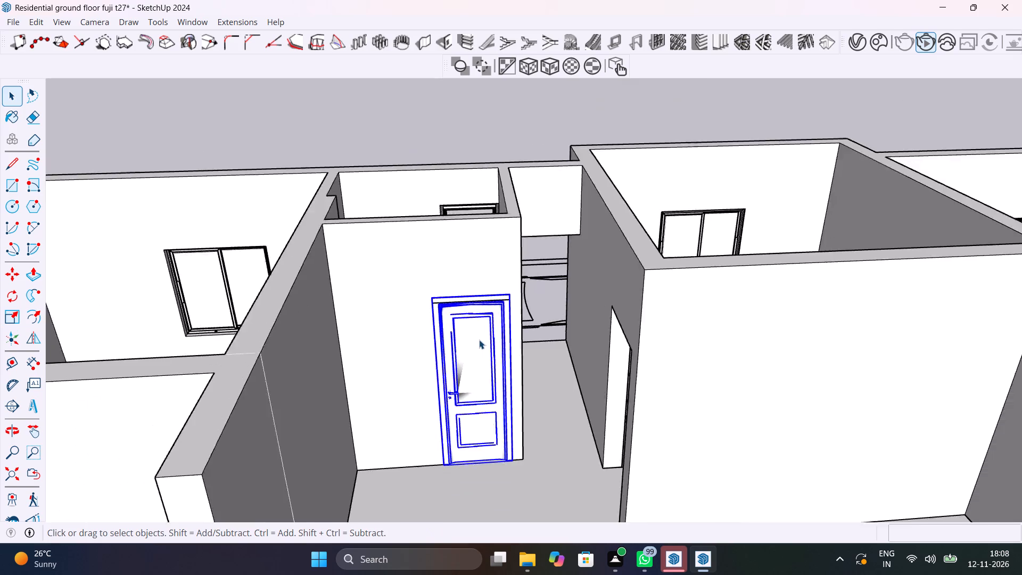
{"action": "scroll", "coordinate": [479, 340], "scroll_direction": "down", "scroll_amount": 4}
{"action": "left_click", "coordinate": [645, 166]}
Scale the door's height along the blue axis to about 0.97 to match the top of the doorway, using X-ray back edges for reference.
{"action": "scroll", "coordinate": [484, 350], "scroll_direction": "up", "scroll_amount": 6}
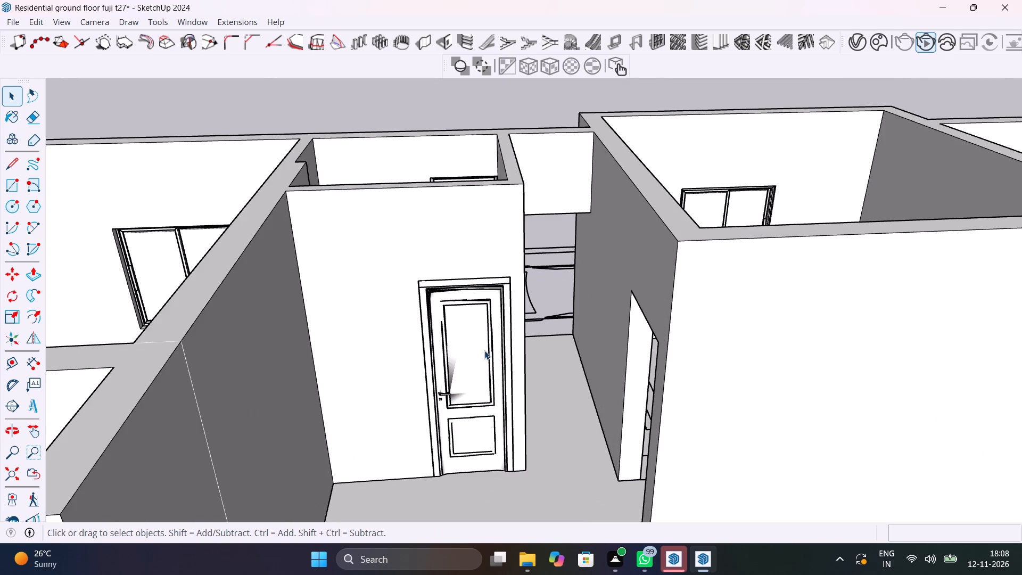
{"action": "middle_click_drag", "start_coordinate": [484, 348], "coordinate": [477, 248]}
{"action": "scroll", "coordinate": [477, 250], "scroll_direction": "up", "scroll_amount": 5}
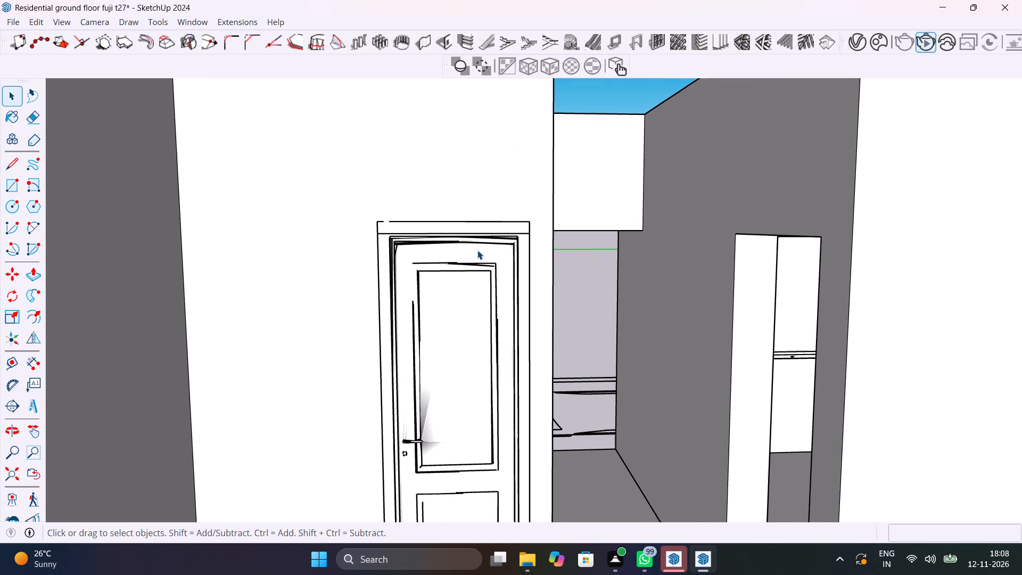
{"action": "left_click", "coordinate": [477, 250]}
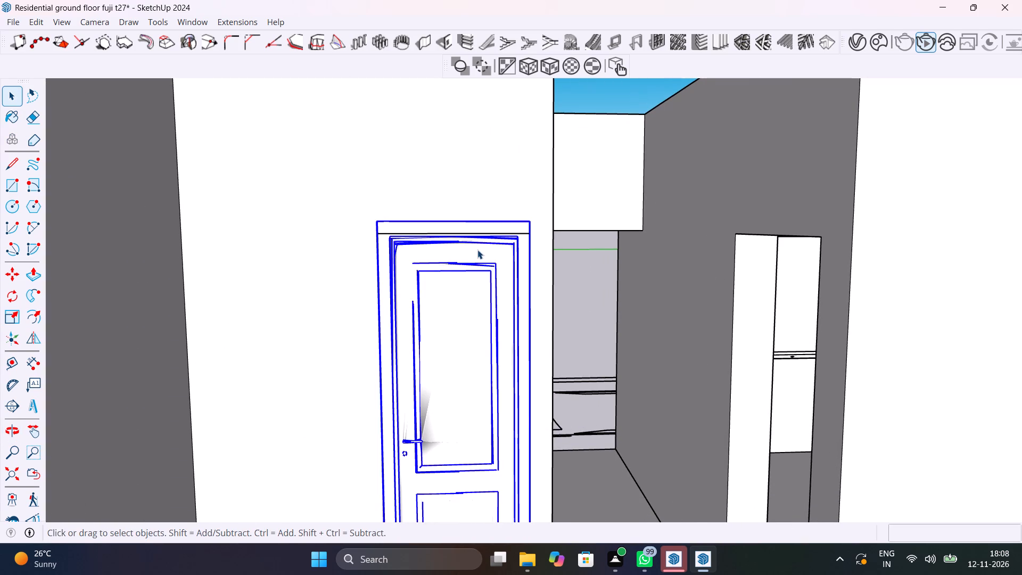
{"action": "key", "text": "s"}
{"action": "scroll", "coordinate": [459, 223], "scroll_direction": "up", "scroll_amount": 5}
{"action": "middle_click_drag", "start_coordinate": [461, 229], "coordinate": [465, 197]}
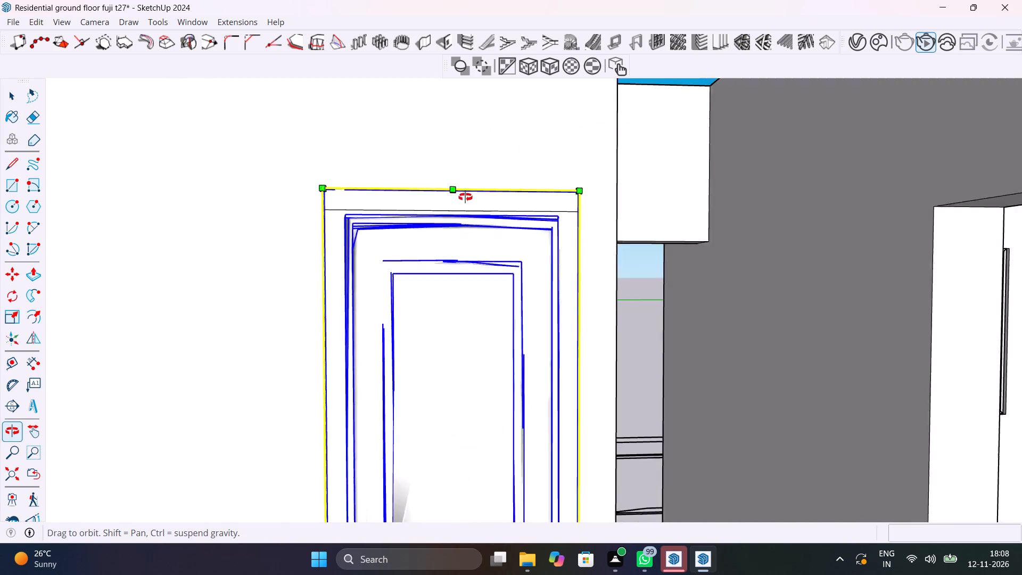
{"action": "middle_click_drag", "start_coordinate": [465, 197], "coordinate": [485, 186]}
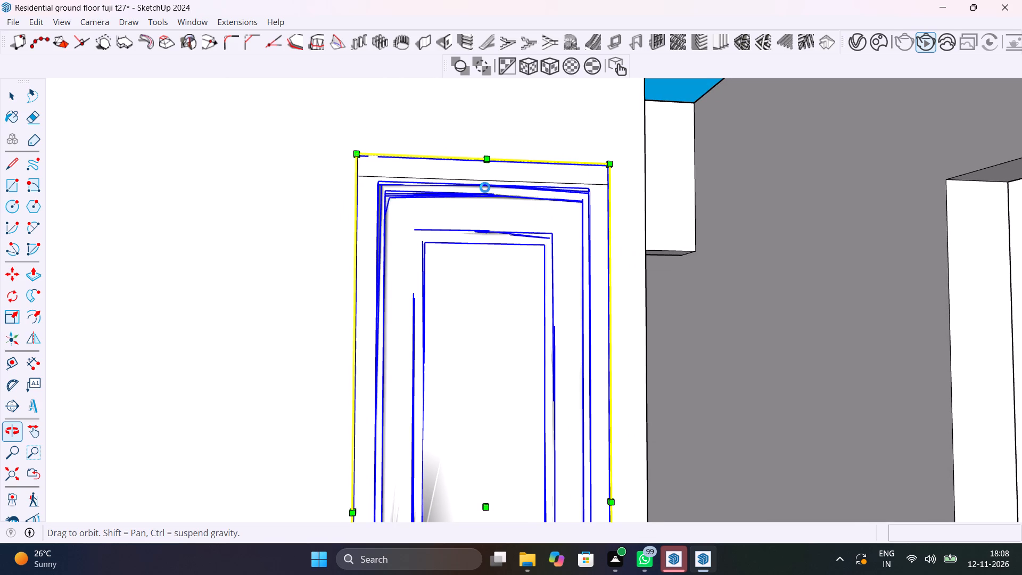
{"action": "key", "text": "k"}
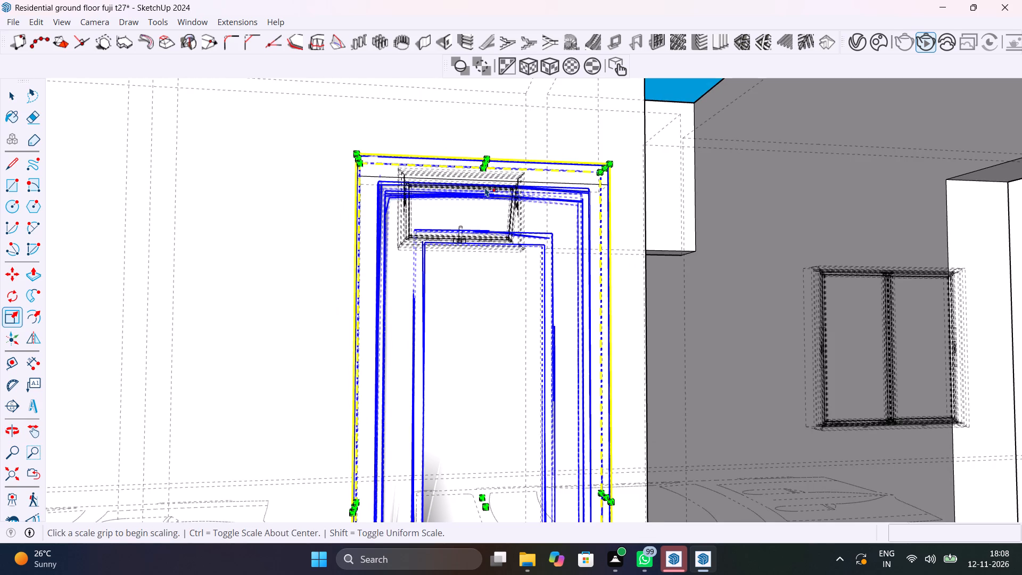
{"action": "middle_click_drag", "start_coordinate": [485, 187], "coordinate": [482, 154]}
{"action": "left_click", "coordinate": [483, 125]}
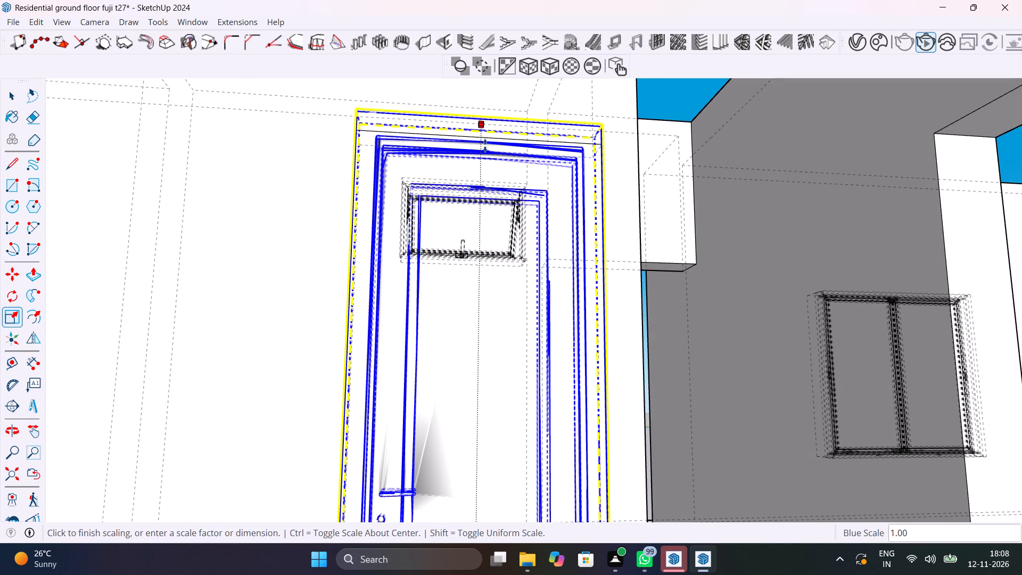
{"action": "left_click", "coordinate": [485, 150]}
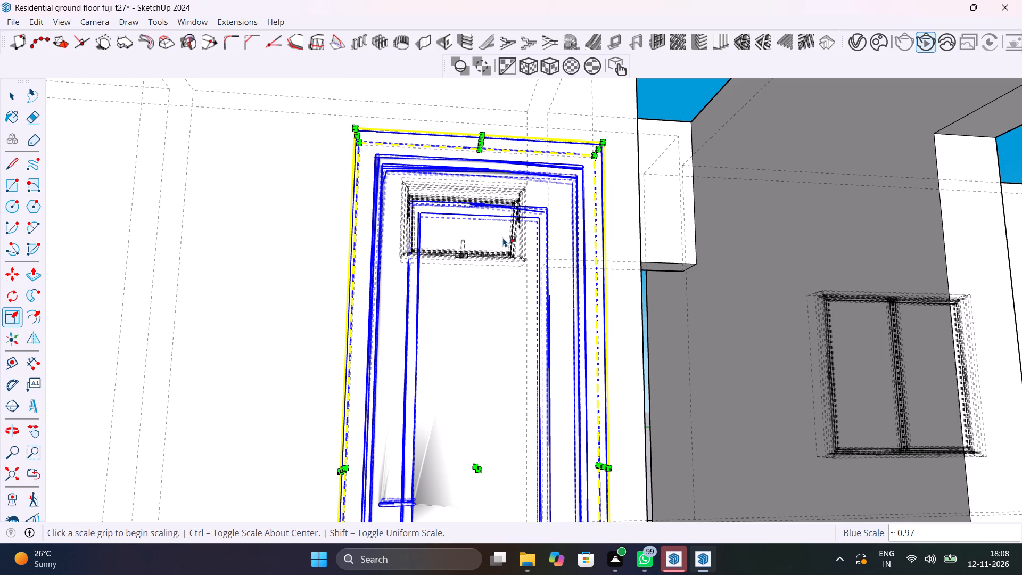
{"action": "key", "text": "k"}
{"action": "middle_click_drag", "start_coordinate": [520, 236], "coordinate": [513, 334]}
{"action": "scroll", "coordinate": [498, 290], "scroll_direction": "down", "scroll_amount": 15}
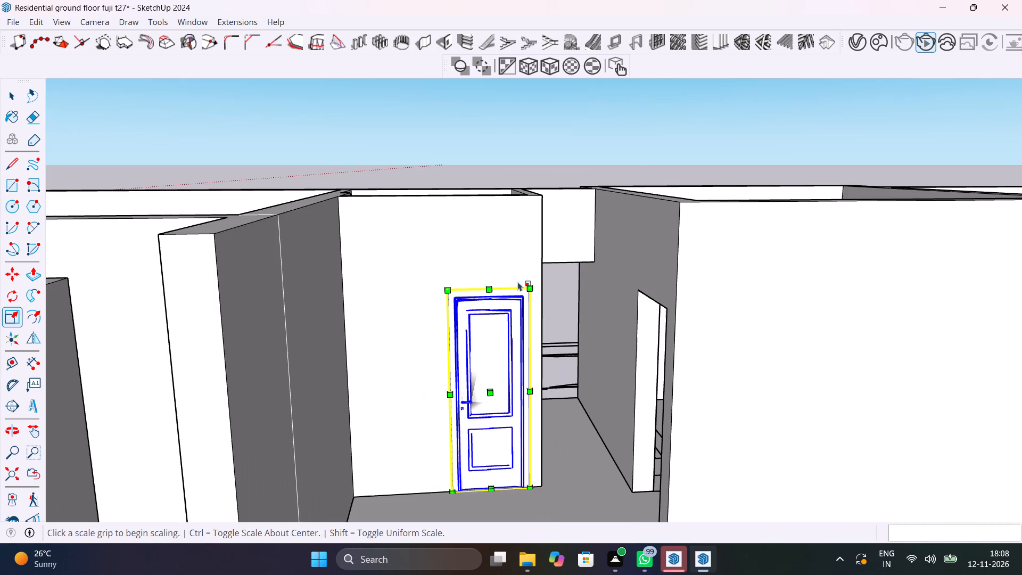
{"action": "left_click", "coordinate": [632, 151]}
{"action": "key", "text": "space"}
{"action": "left_click", "coordinate": [632, 151]}
Inspect the fitted door in its doorway, the neighbouring door openings and the whole building from outside.
{"action": "middle_click_drag", "start_coordinate": [493, 323], "coordinate": [548, 380]}
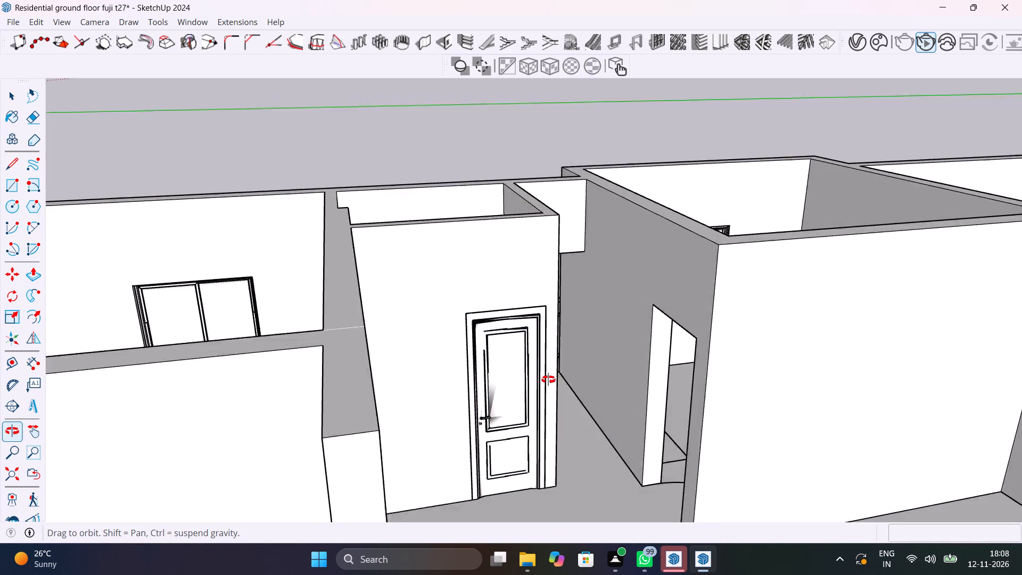
{"action": "middle_click_drag", "start_coordinate": [548, 380], "coordinate": [565, 465]}
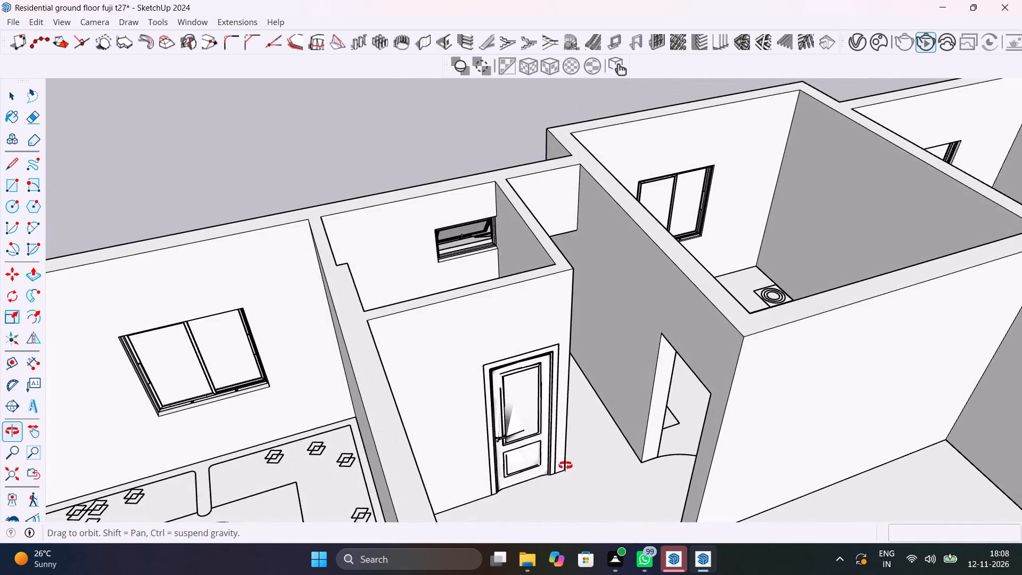
{"action": "middle_click_drag", "start_coordinate": [565, 465], "coordinate": [416, 438]}
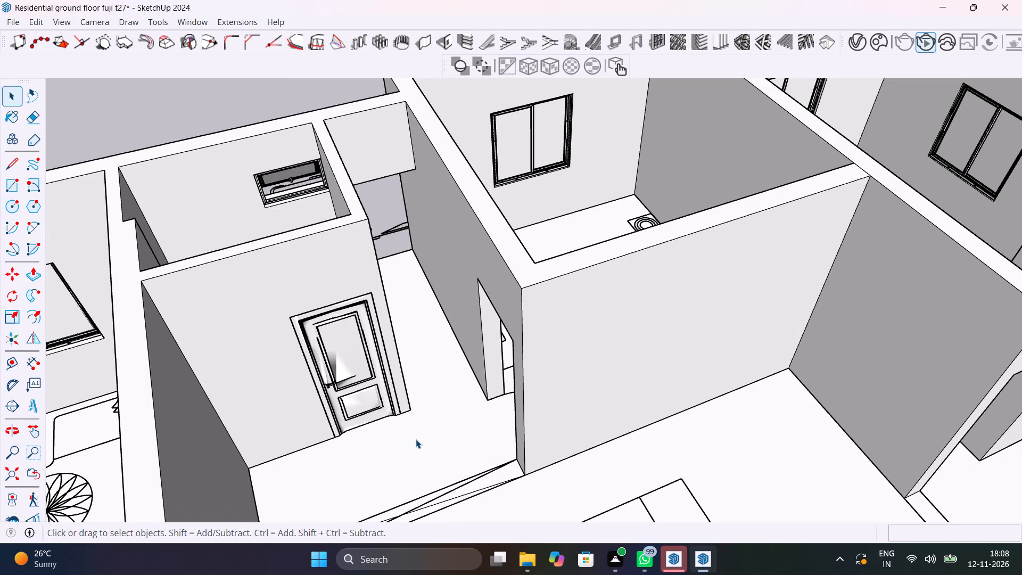
{"action": "scroll", "coordinate": [326, 408], "scroll_direction": "down", "scroll_amount": 2}
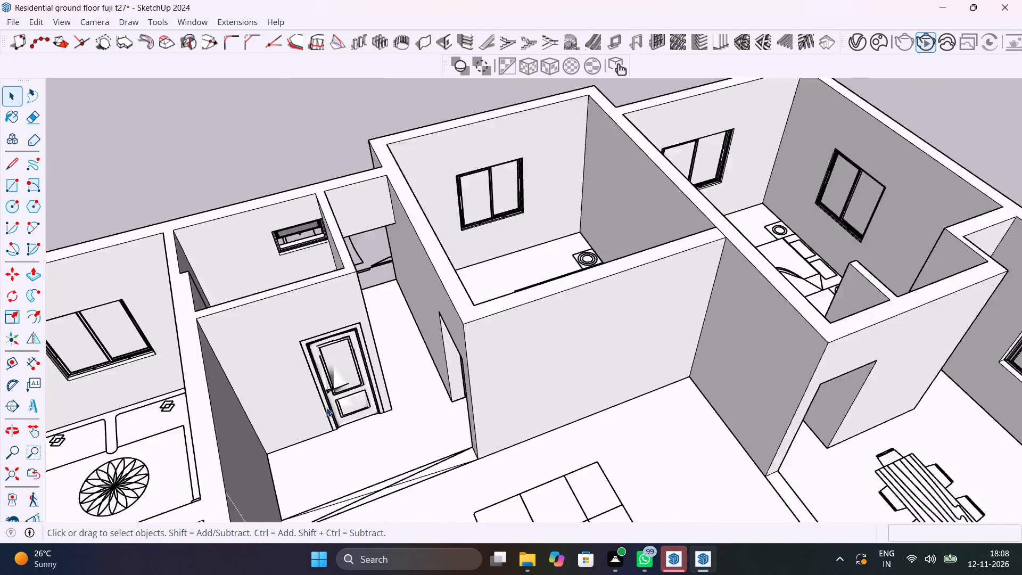
{"action": "scroll", "coordinate": [326, 407], "scroll_direction": "down", "scroll_amount": 9}
{"action": "middle_click_drag", "start_coordinate": [286, 459], "coordinate": [1021, 341]}
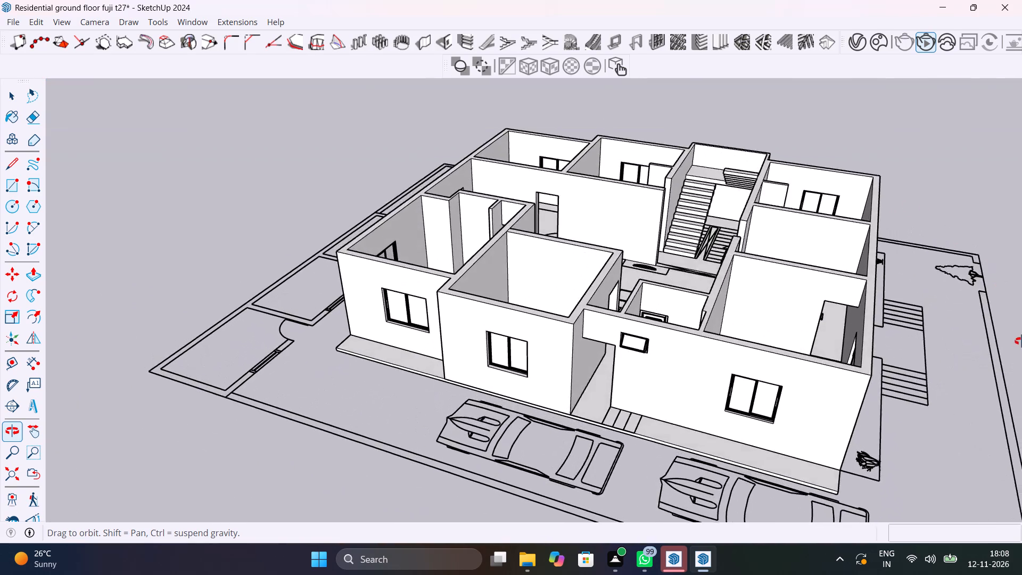
{"action": "middle_click_drag", "start_coordinate": [1021, 341], "coordinate": [964, 291]}
{"action": "scroll", "coordinate": [843, 311], "scroll_direction": "down", "scroll_amount": 12}
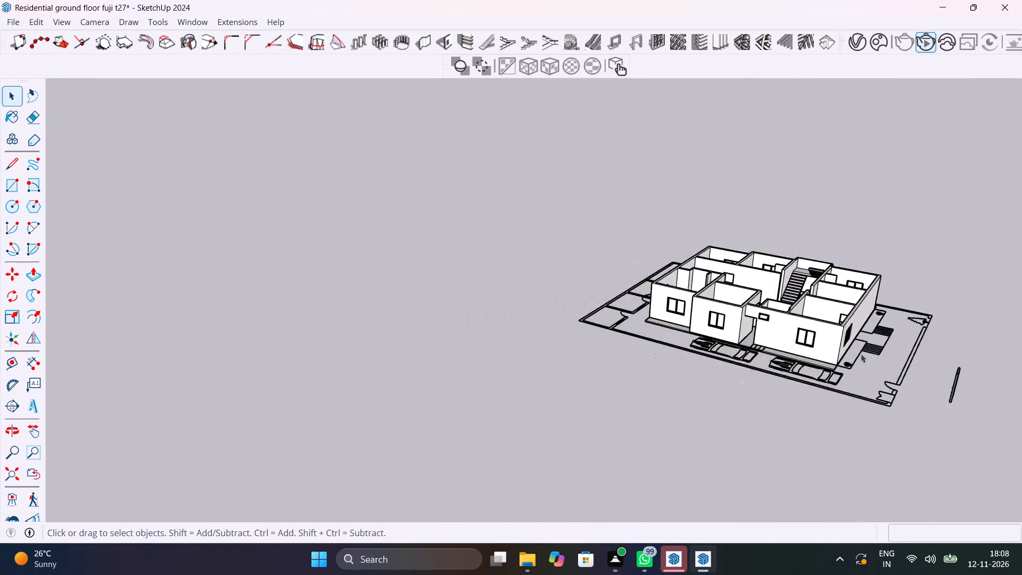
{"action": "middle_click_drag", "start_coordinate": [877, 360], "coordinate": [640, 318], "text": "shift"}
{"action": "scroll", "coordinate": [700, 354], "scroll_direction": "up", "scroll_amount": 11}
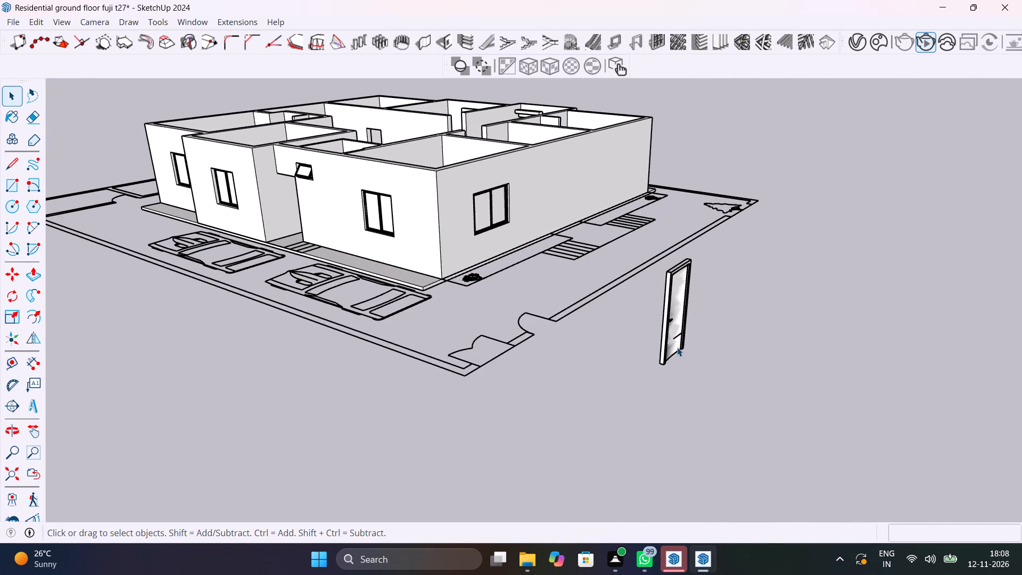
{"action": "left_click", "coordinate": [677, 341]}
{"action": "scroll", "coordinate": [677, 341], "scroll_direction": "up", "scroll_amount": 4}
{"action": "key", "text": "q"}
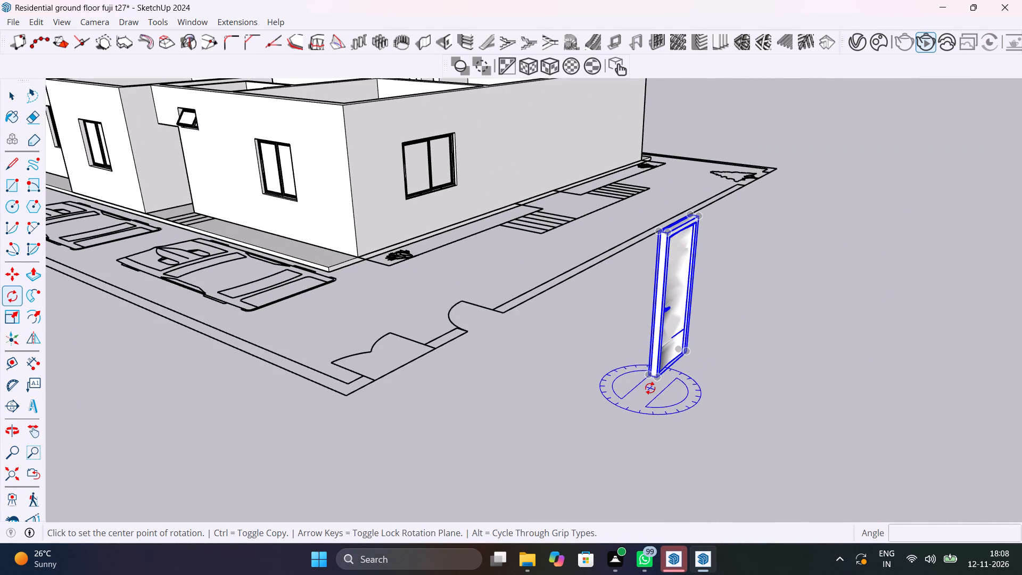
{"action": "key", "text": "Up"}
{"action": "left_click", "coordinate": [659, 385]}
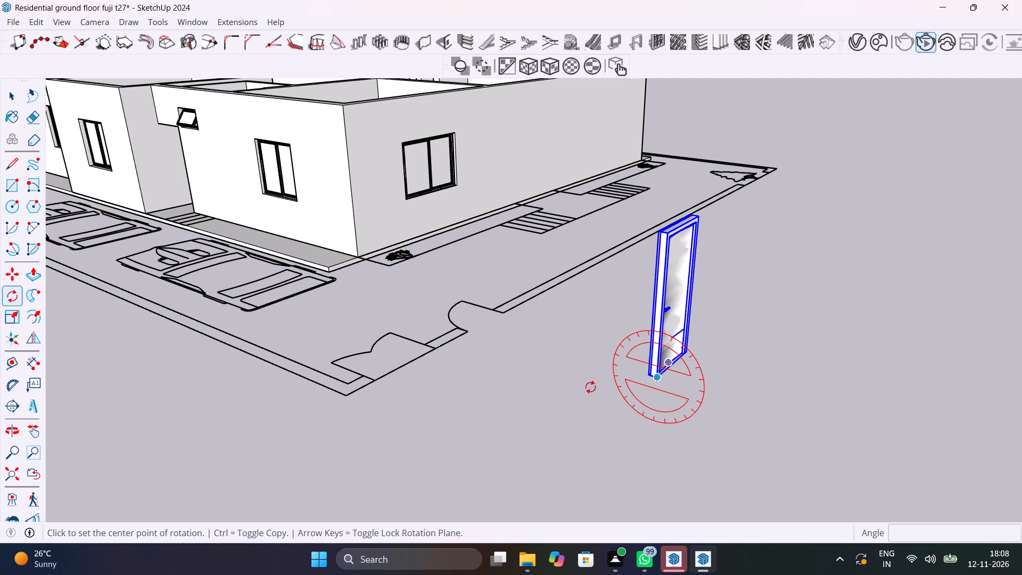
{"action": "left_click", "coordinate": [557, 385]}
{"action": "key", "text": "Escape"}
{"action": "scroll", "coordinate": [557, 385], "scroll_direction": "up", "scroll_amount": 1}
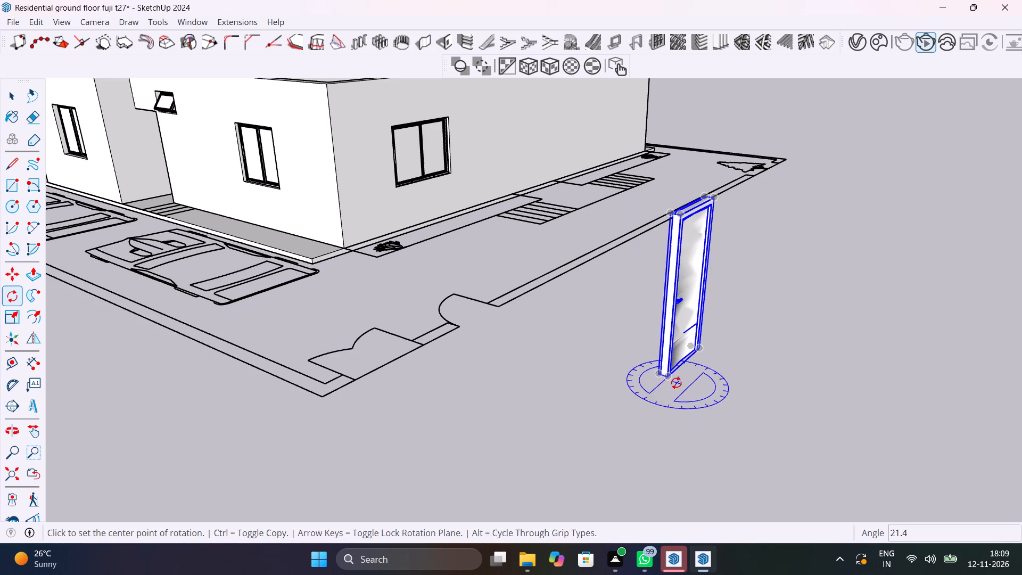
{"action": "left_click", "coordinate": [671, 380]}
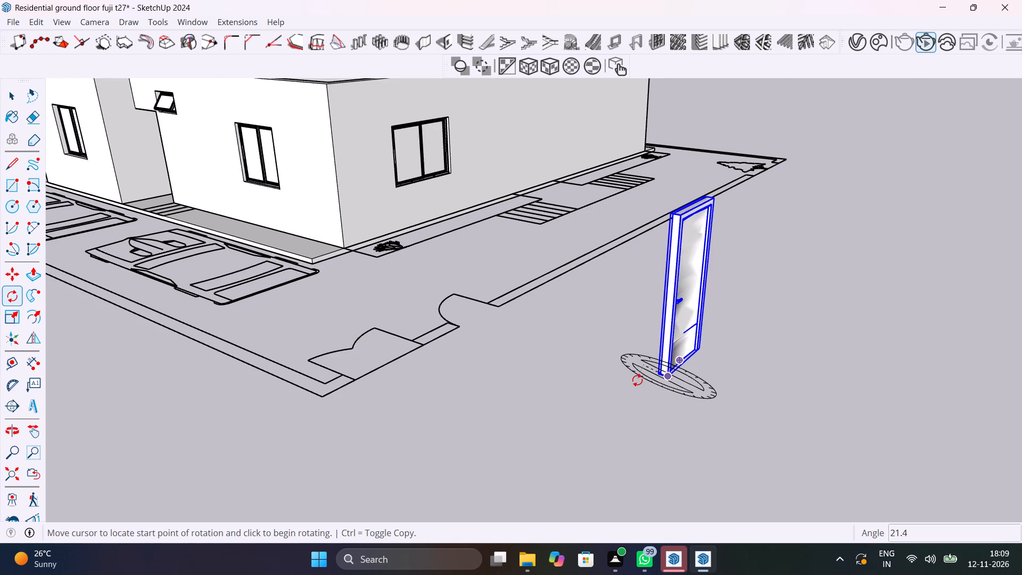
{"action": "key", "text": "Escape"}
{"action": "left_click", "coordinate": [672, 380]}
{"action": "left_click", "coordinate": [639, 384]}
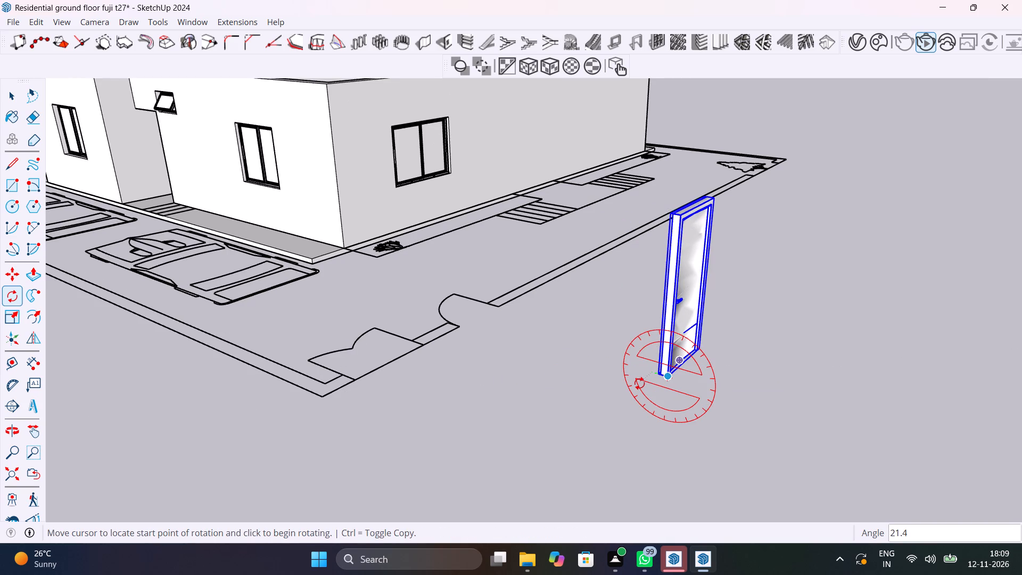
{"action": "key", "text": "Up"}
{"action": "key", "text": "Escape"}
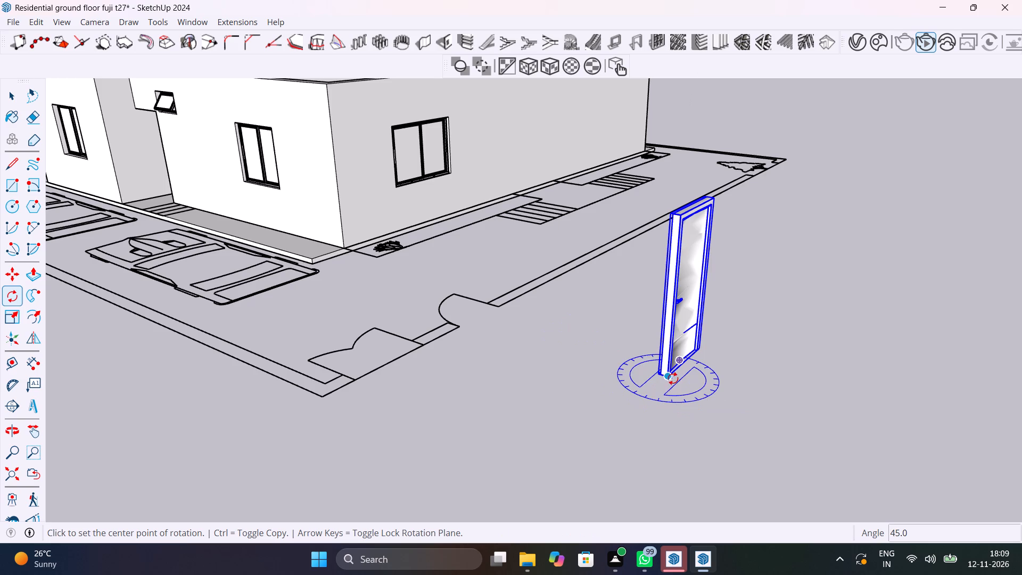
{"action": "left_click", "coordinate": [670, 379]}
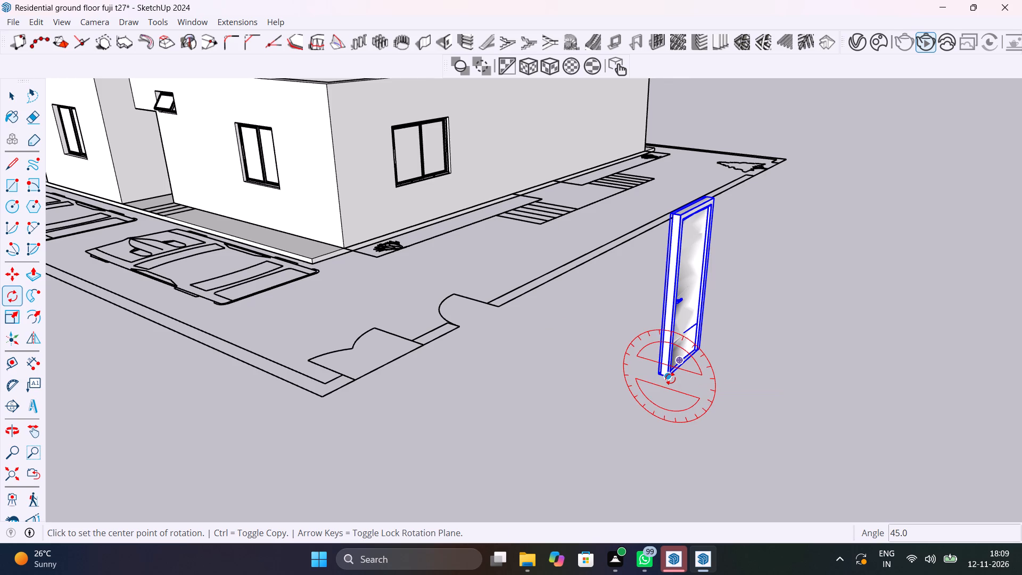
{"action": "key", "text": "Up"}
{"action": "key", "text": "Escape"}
Rotate Door 243 065, standing outside the plot, by 90° in the horizontal plane about its bottom frame corner.
{"action": "key", "text": "space"}
{"action": "left_click", "coordinate": [665, 363]}
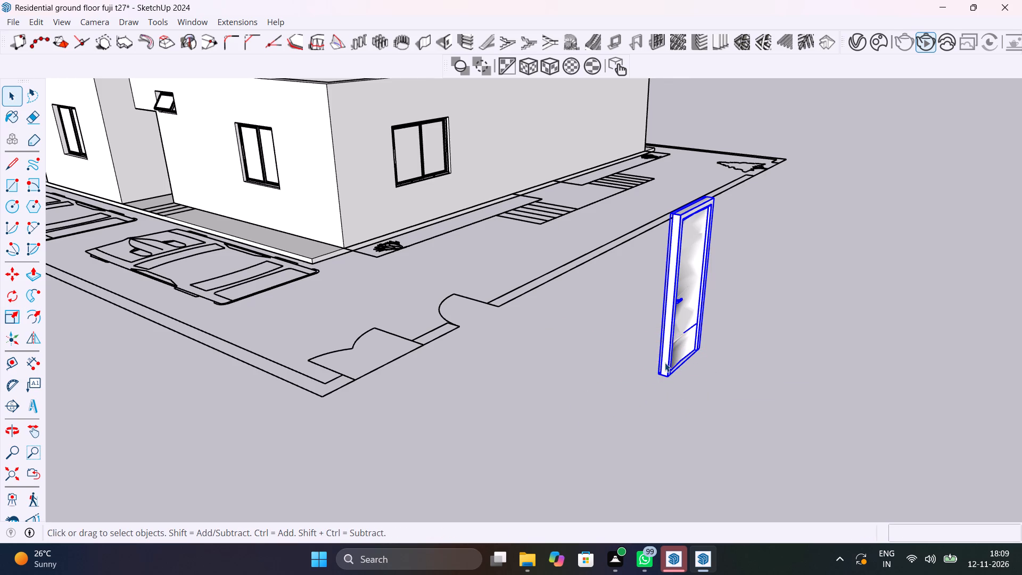
{"action": "key", "text": "Up"}
{"action": "key", "text": "q"}
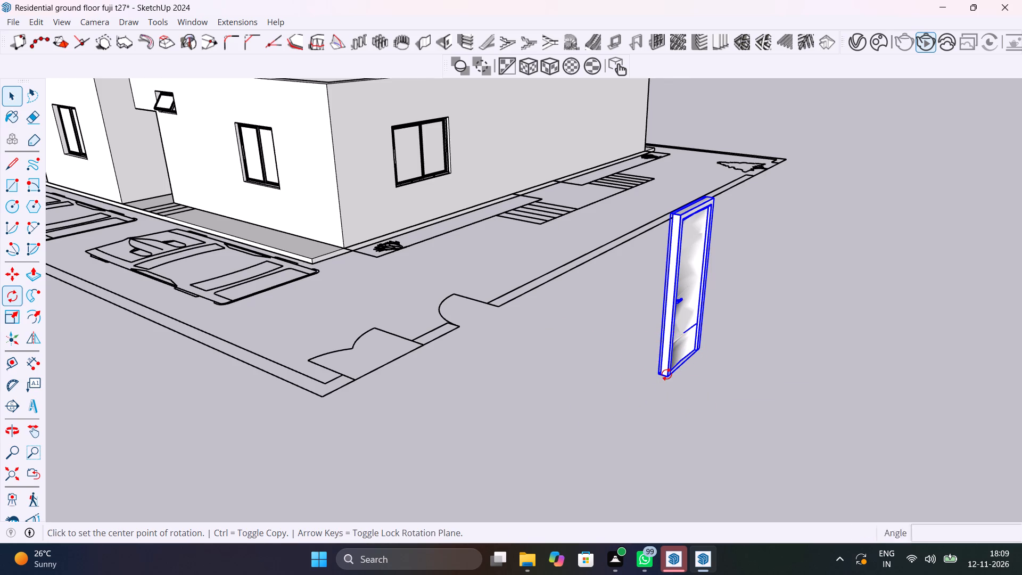
{"action": "key", "text": "Up"}
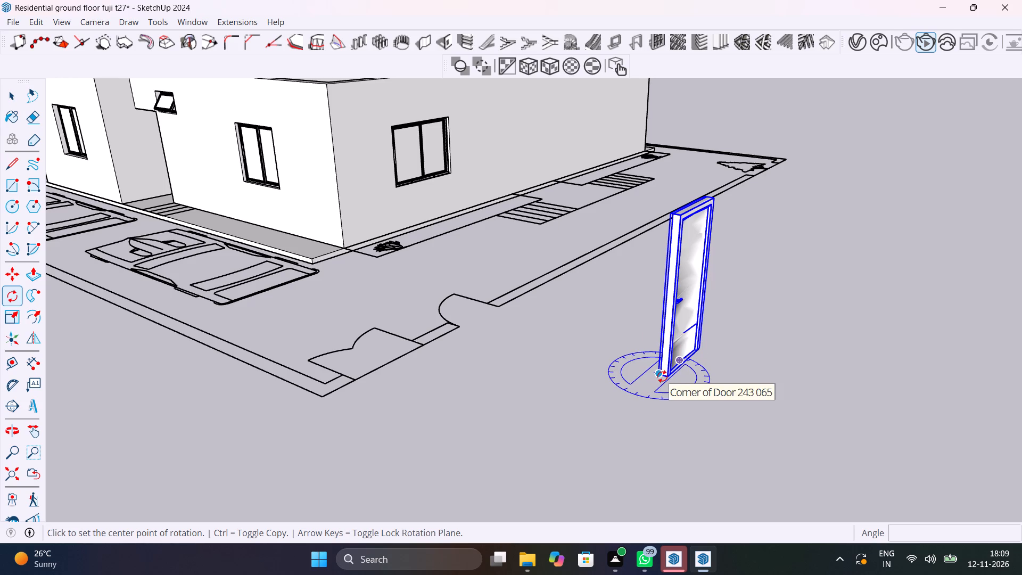
{"action": "left_click", "coordinate": [662, 376]}
{"action": "left_click", "coordinate": [660, 377]}
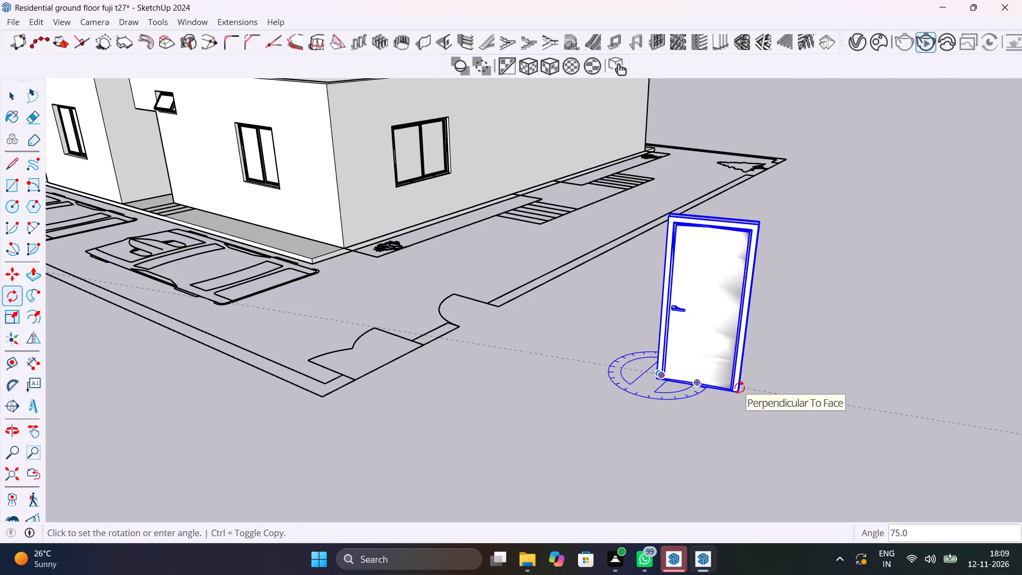
{"action": "type", "text": "90"}
{"action": "key", "text": "Return"}
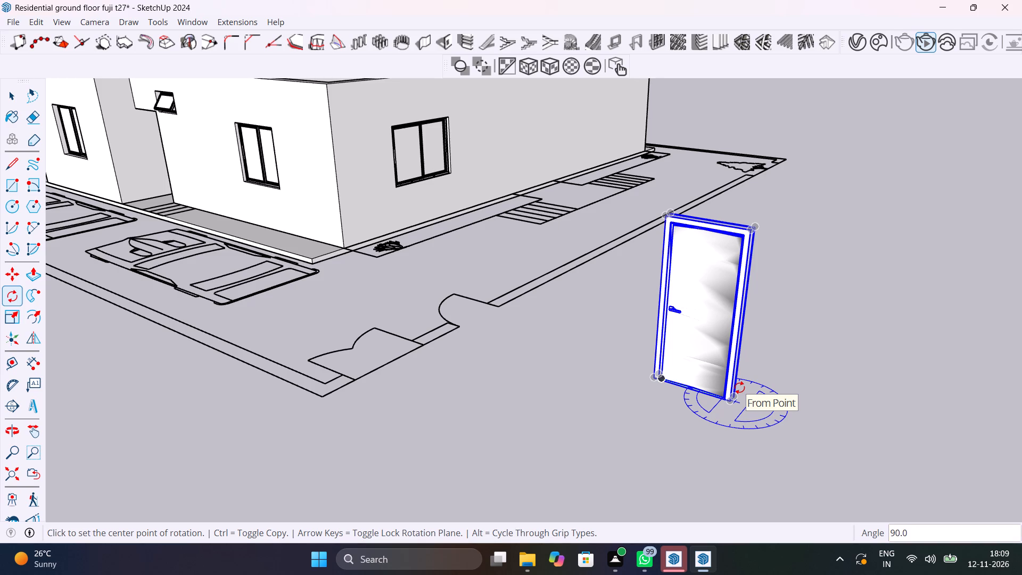
{"action": "key", "text": "space"}
{"action": "scroll", "coordinate": [739, 388], "scroll_direction": "down", "scroll_amount": 12}
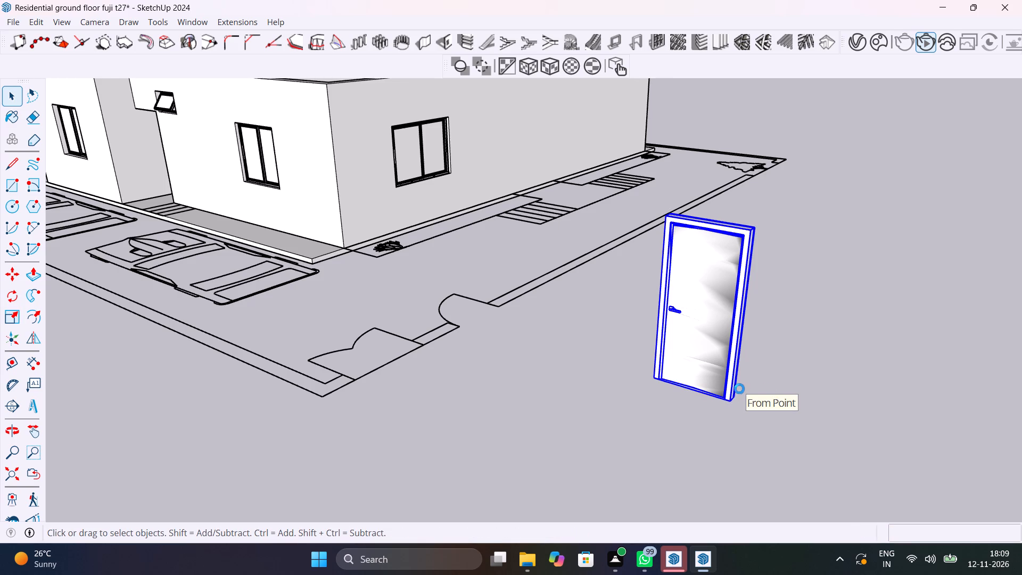
{"action": "scroll", "coordinate": [635, 407], "scroll_direction": "down", "scroll_amount": 11}
{"action": "left_click", "coordinate": [635, 420]}
Move the rotated door by its bottom frame corner about 39' 7" onto the plinth beside the exterior doorway and its steps.
{"action": "middle_click_drag", "start_coordinate": [638, 423], "coordinate": [639, 423]}
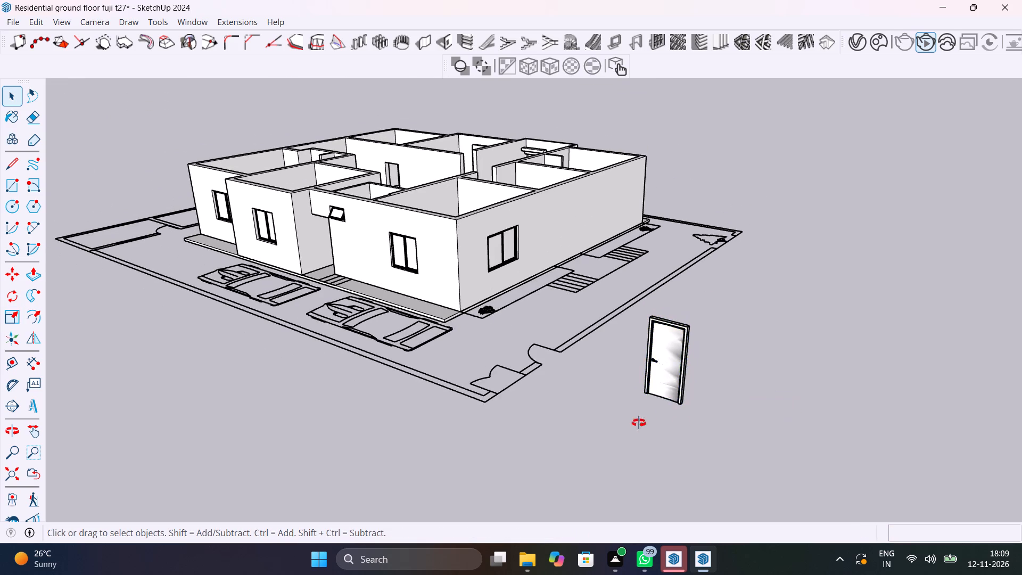
{"action": "middle_click_drag", "start_coordinate": [639, 423], "coordinate": [878, 446]}
{"action": "scroll", "coordinate": [786, 323], "scroll_direction": "up", "scroll_amount": 11}
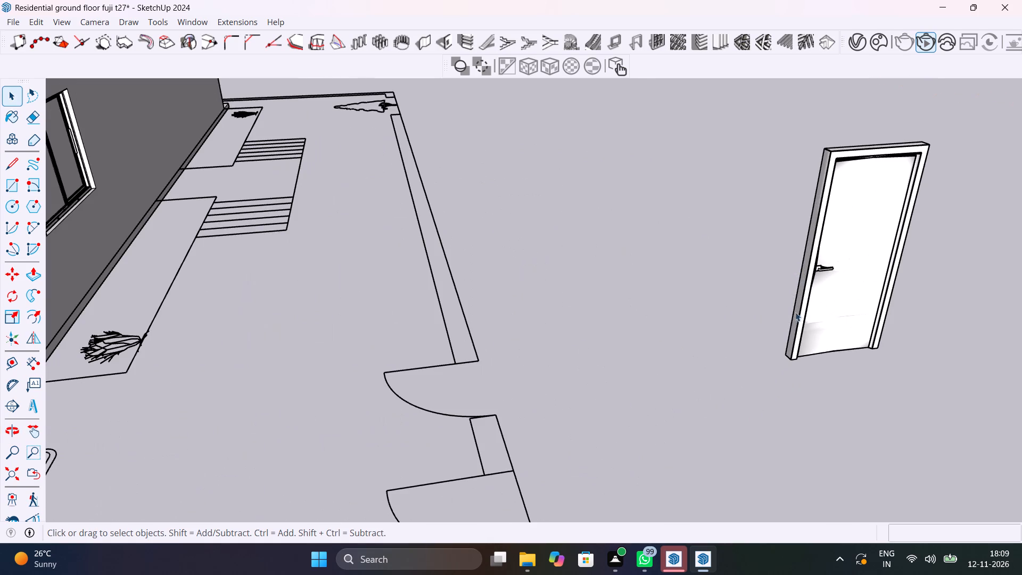
{"action": "left_click", "coordinate": [805, 328]}
{"action": "key", "text": "m"}
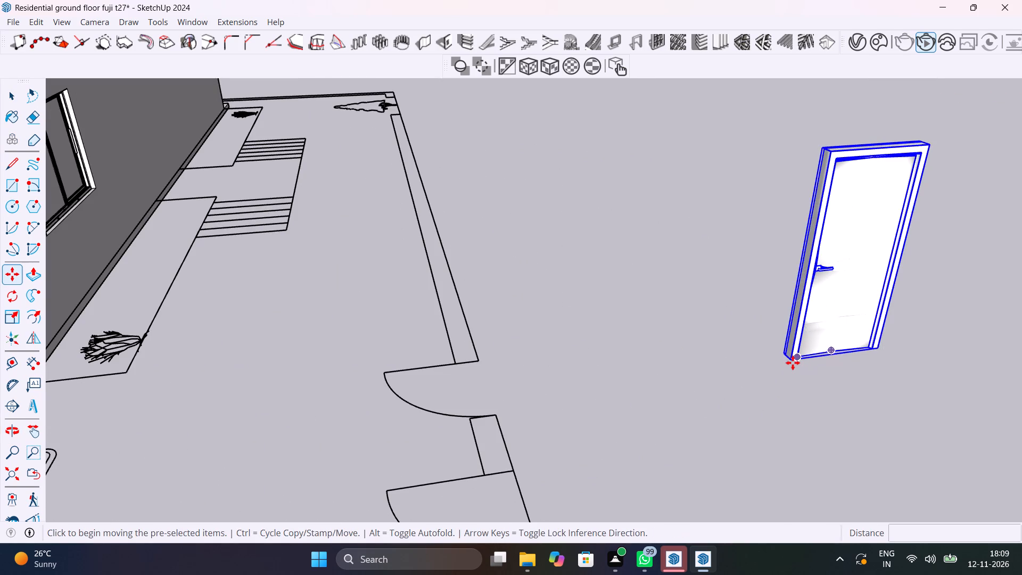
{"action": "left_click", "coordinate": [793, 362]}
{"action": "scroll", "coordinate": [684, 326], "scroll_direction": "down", "scroll_amount": 19}
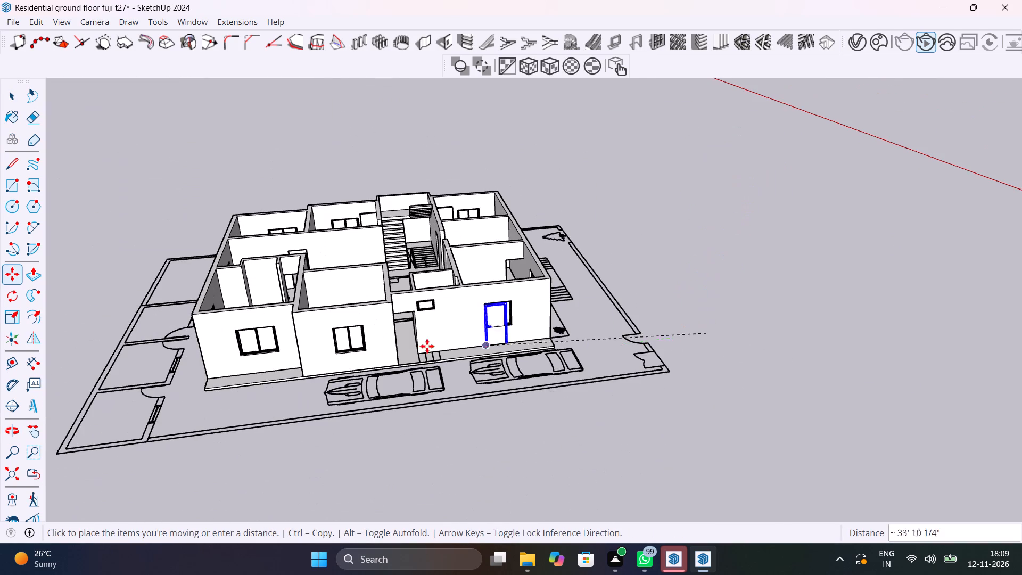
{"action": "scroll", "coordinate": [412, 341], "scroll_direction": "up", "scroll_amount": 19}
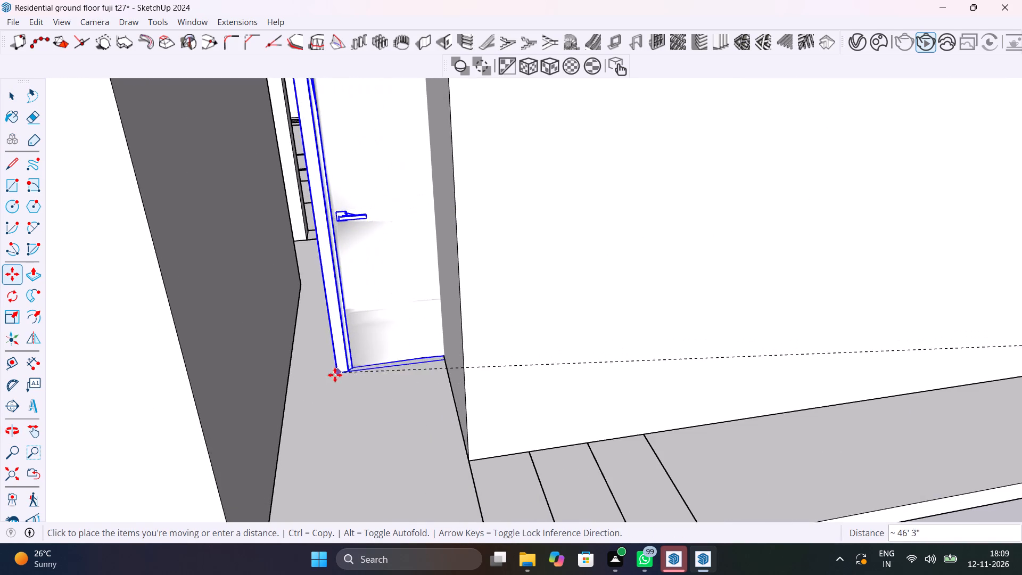
{"action": "scroll", "coordinate": [315, 381], "scroll_direction": "down", "scroll_amount": 13}
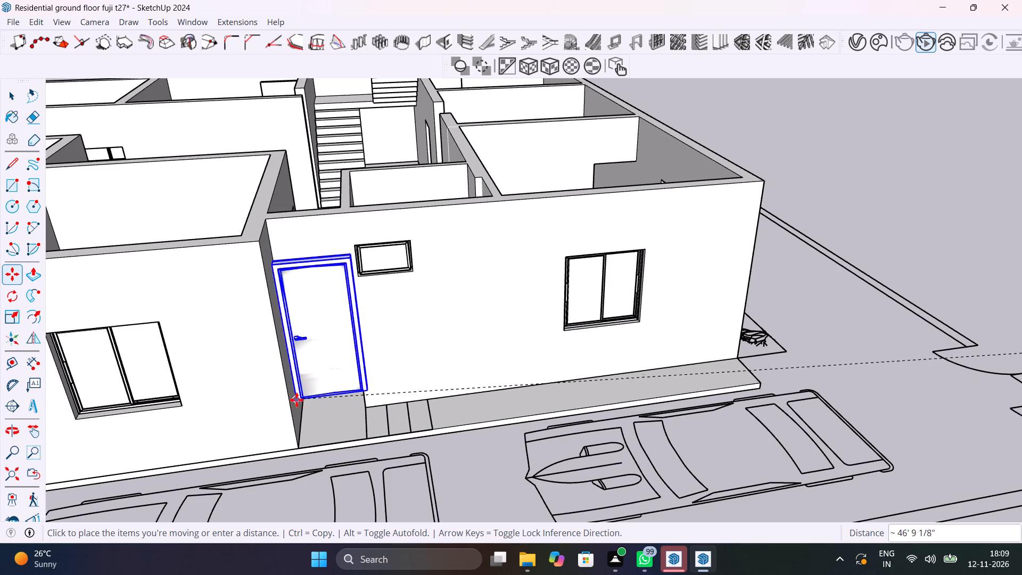
{"action": "scroll", "coordinate": [295, 416], "scroll_direction": "up", "scroll_amount": 5}
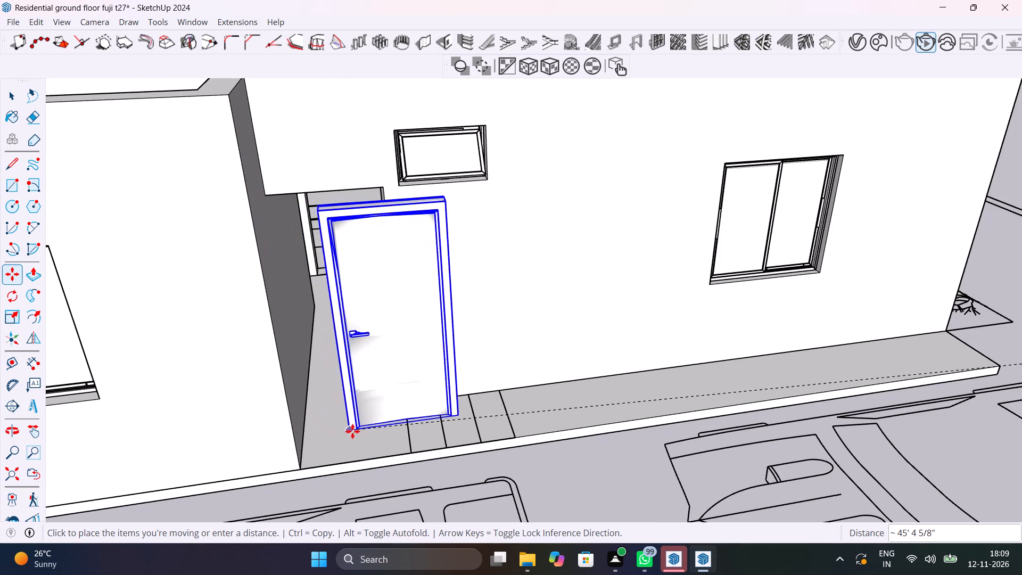
{"action": "left_click", "coordinate": [547, 426]}
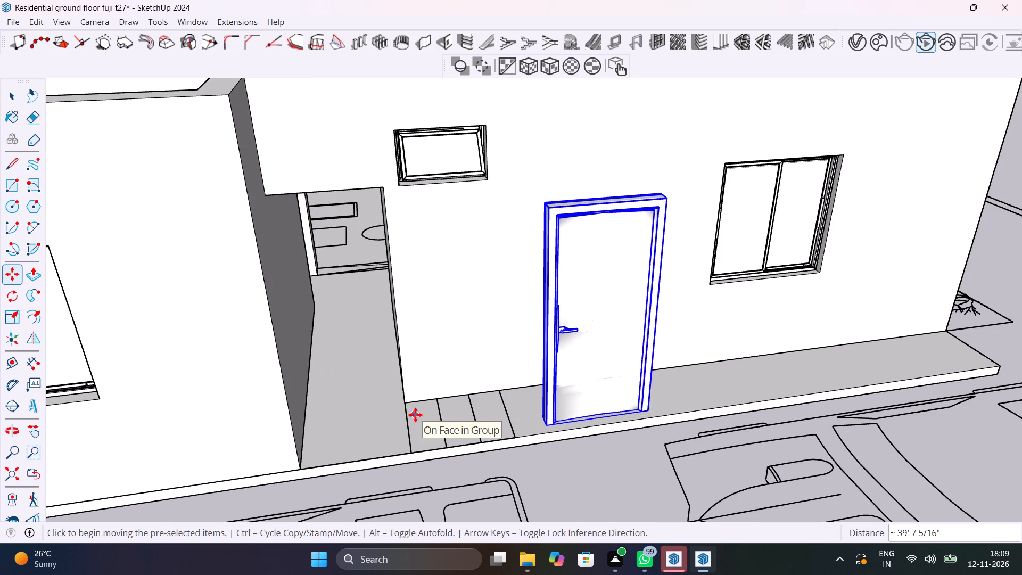
Measure the width of the exterior doorway beside the small high window, and examine the opening and nearby door from above and outside.
{"action": "key", "text": "space"}
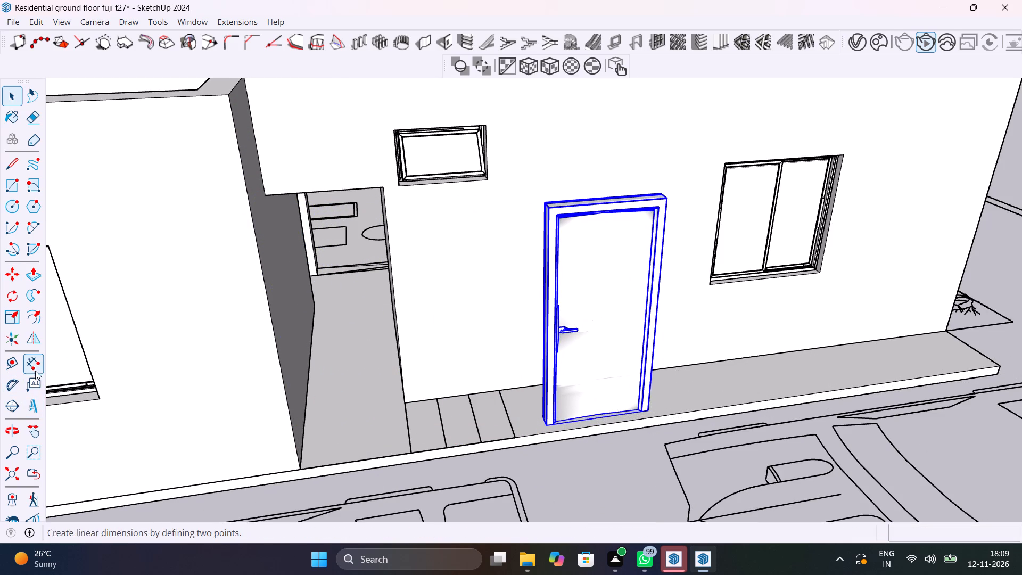
{"action": "left_click", "coordinate": [35, 368]}
{"action": "left_click", "coordinate": [402, 400]}
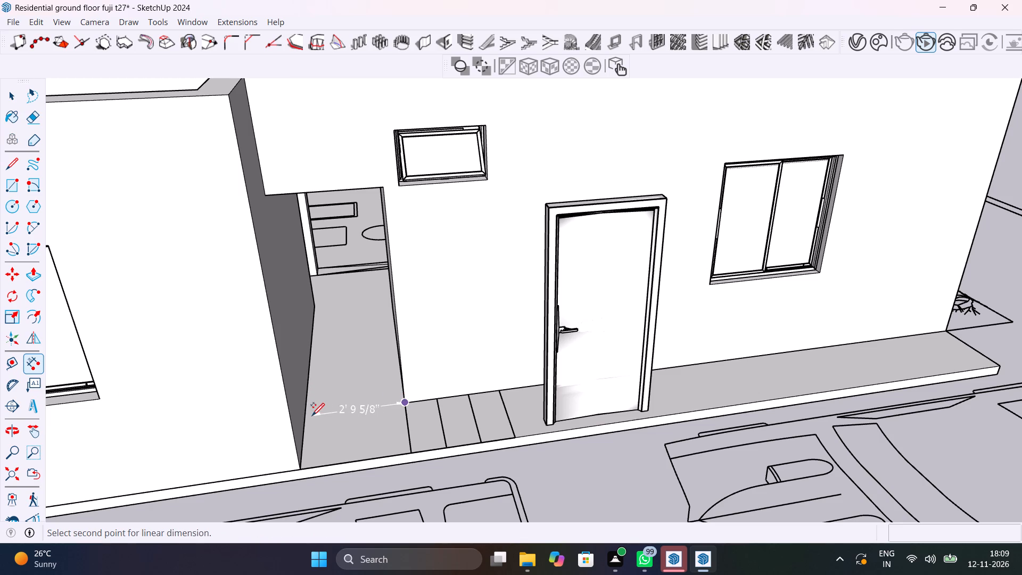
{"action": "key", "text": "Escape"}
{"action": "left_click", "coordinate": [263, 193]}
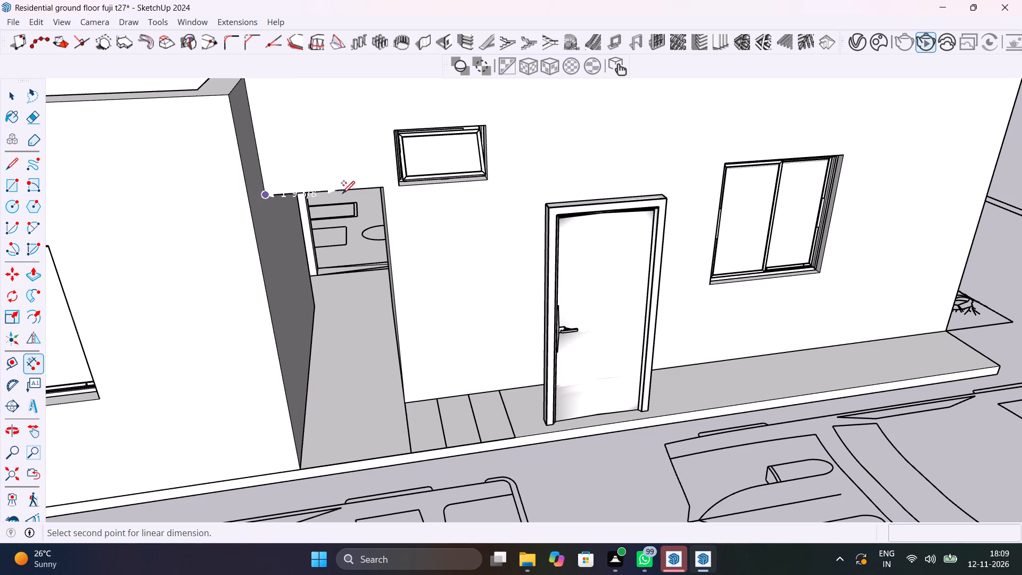
{"action": "left_click", "coordinate": [382, 186]}
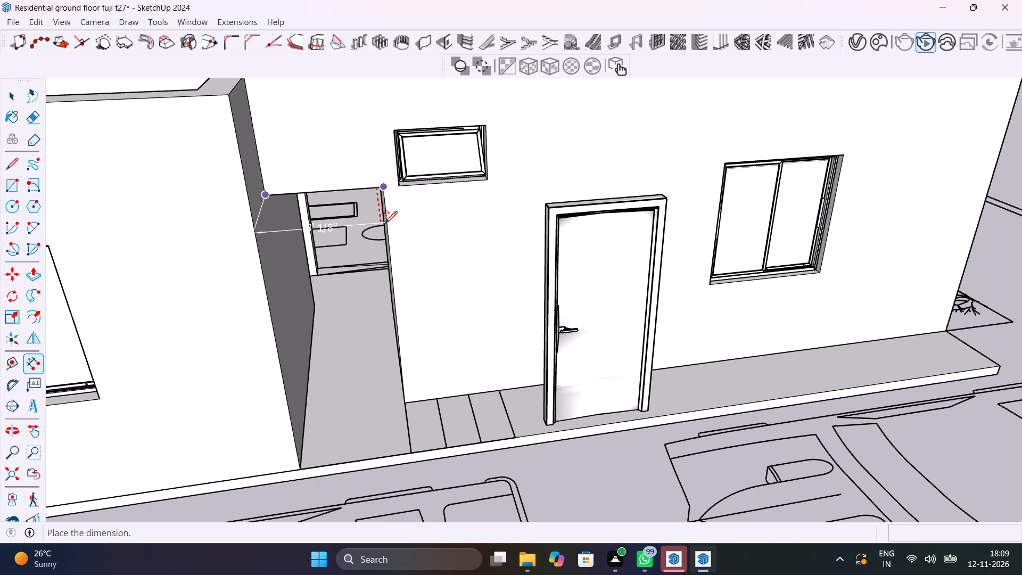
{"action": "key", "text": "Escape"}
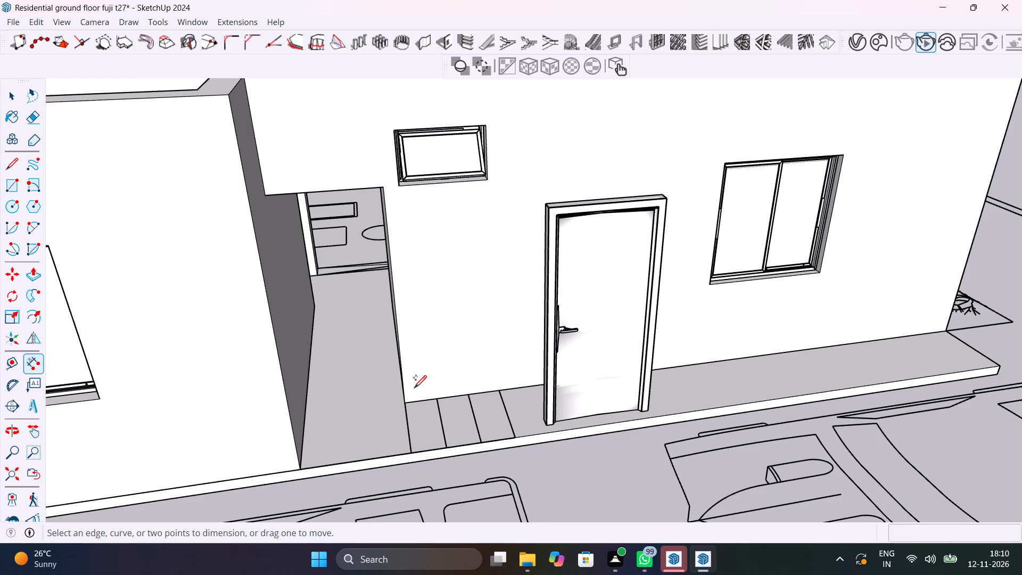
{"action": "middle_click_drag", "start_coordinate": [415, 387], "coordinate": [528, 552]}
{"action": "middle_click_drag", "start_coordinate": [467, 379], "coordinate": [572, 574]}
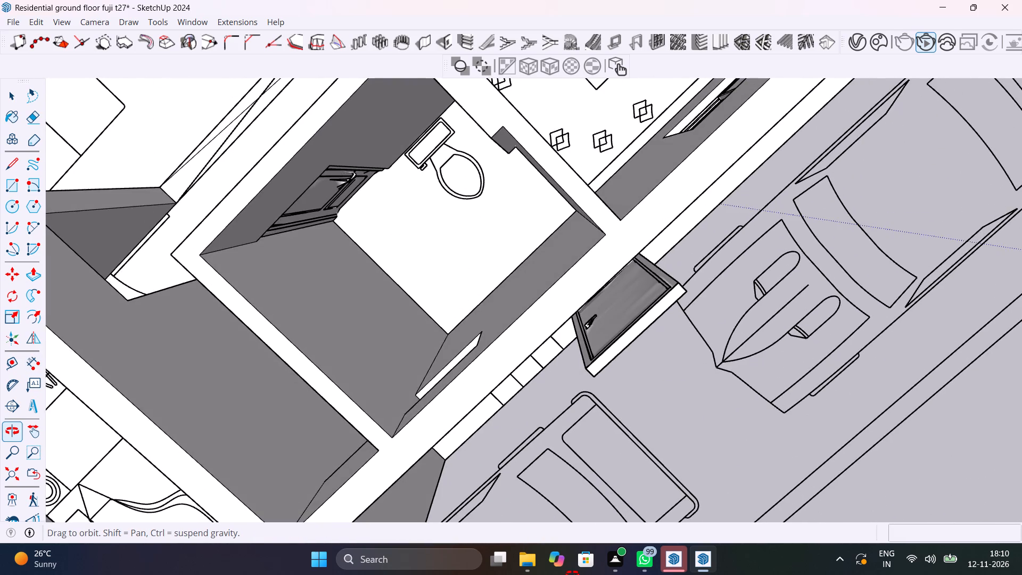
{"action": "middle_click_drag", "start_coordinate": [572, 574], "coordinate": [579, 371]}
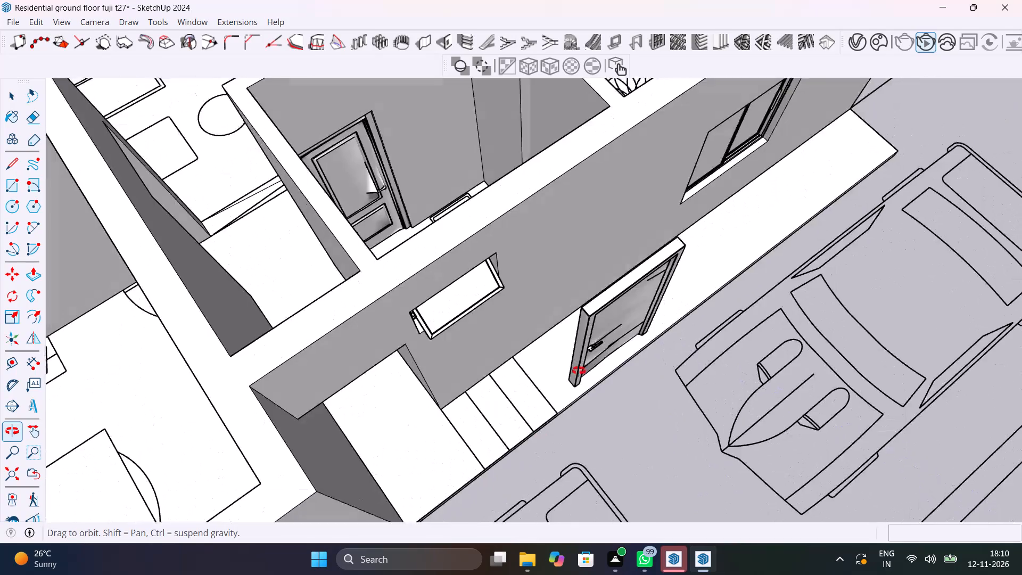
{"action": "middle_click_drag", "start_coordinate": [579, 371], "coordinate": [581, 369]}
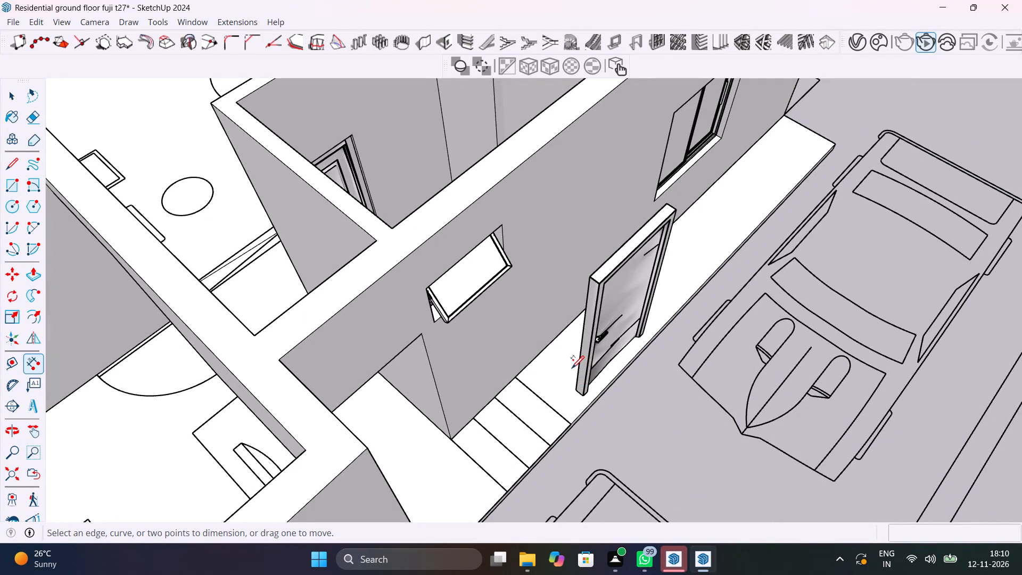
{"action": "key", "text": "space"}
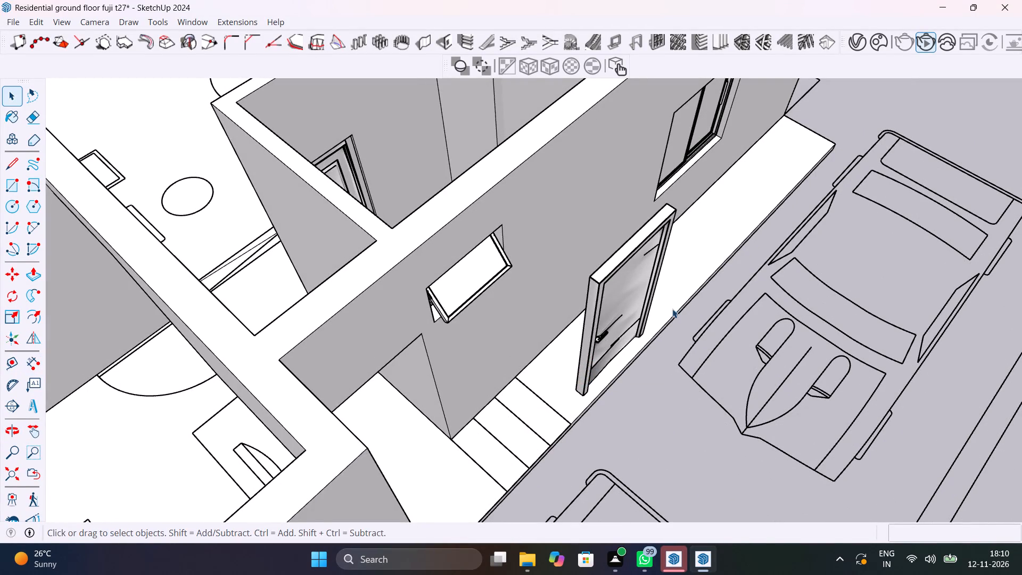
{"action": "middle_click_drag", "start_coordinate": [672, 308], "coordinate": [492, 225]}
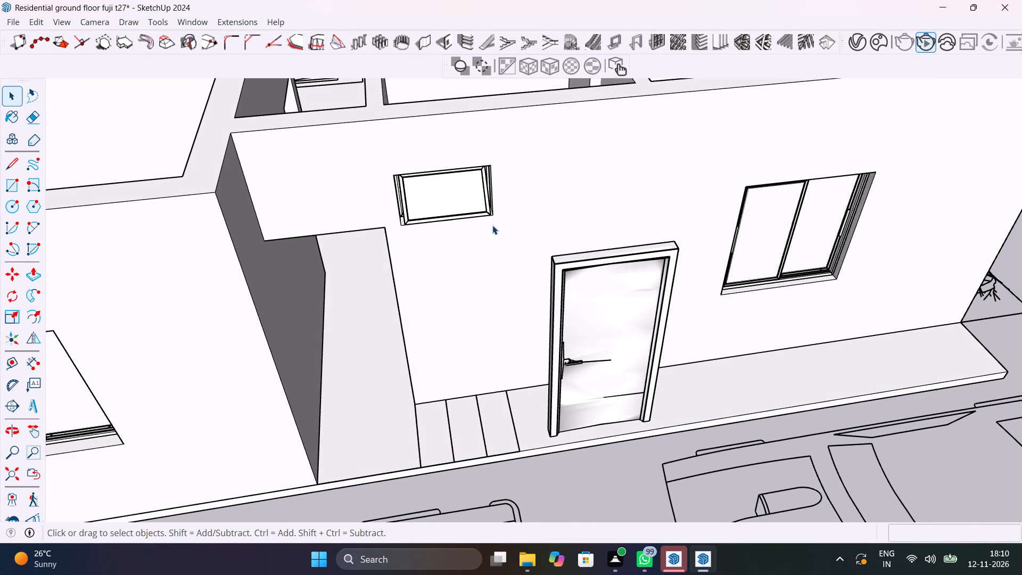
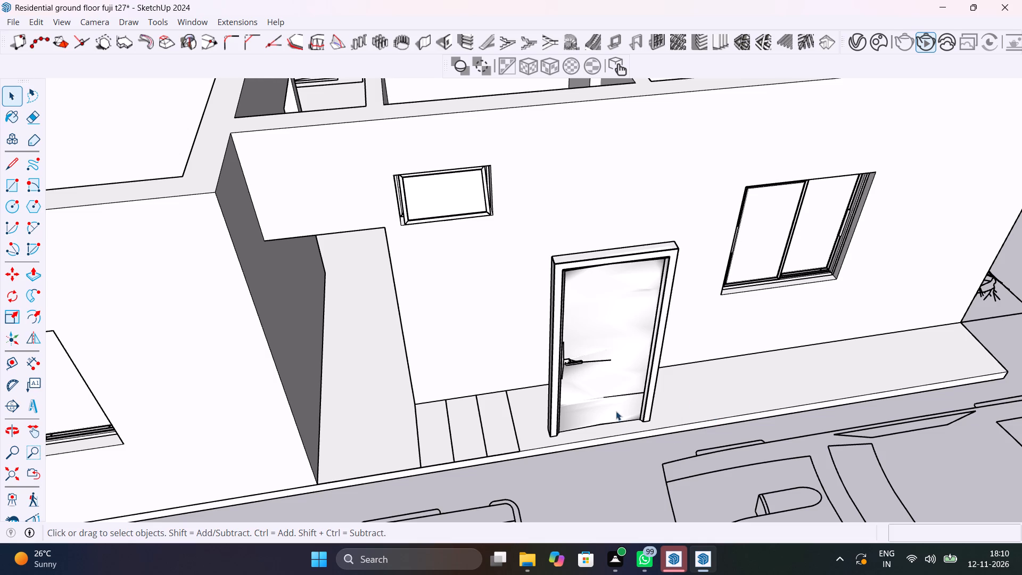
Examine the ground floor model from all around, including the rooms, the side steps and the front wall with the loose door.
{"action": "left_click", "coordinate": [610, 365]}
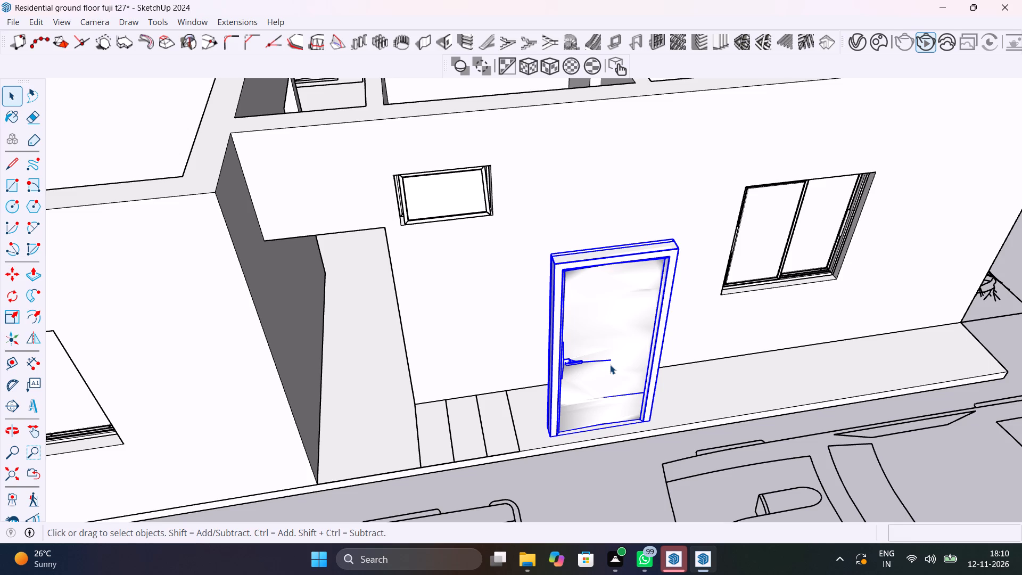
{"action": "scroll", "coordinate": [610, 364], "scroll_direction": "down", "scroll_amount": 14}
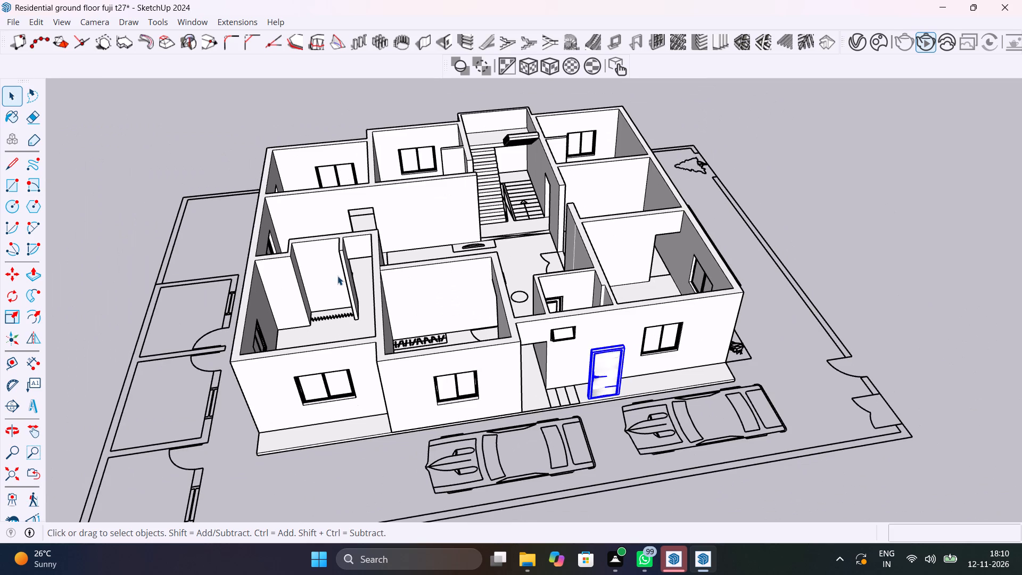
{"action": "middle_click_drag", "start_coordinate": [353, 281], "coordinate": [410, 480], "text": "shift"}
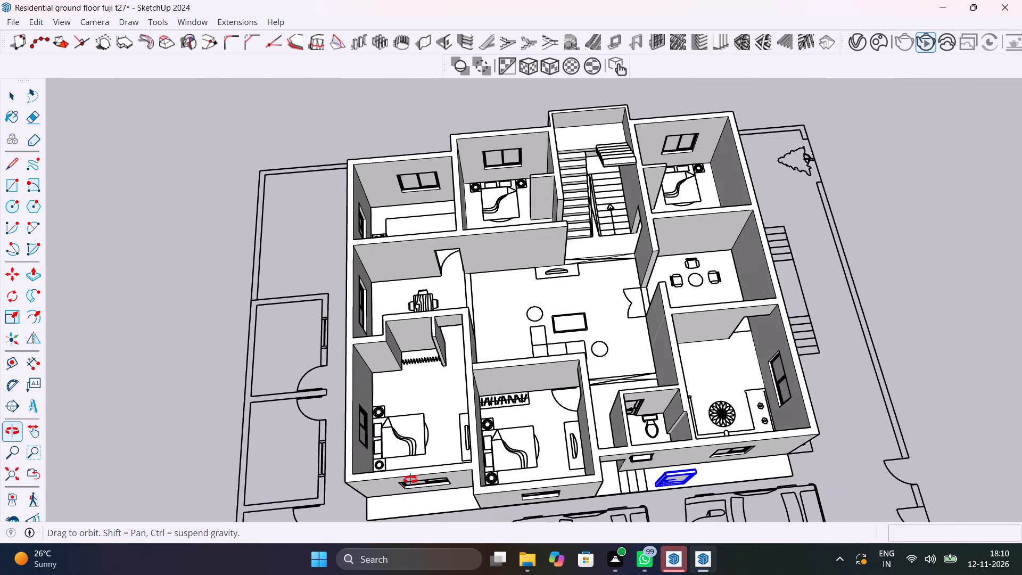
{"action": "middle_click_drag", "start_coordinate": [410, 480], "coordinate": [513, 294], "text": "shift"}
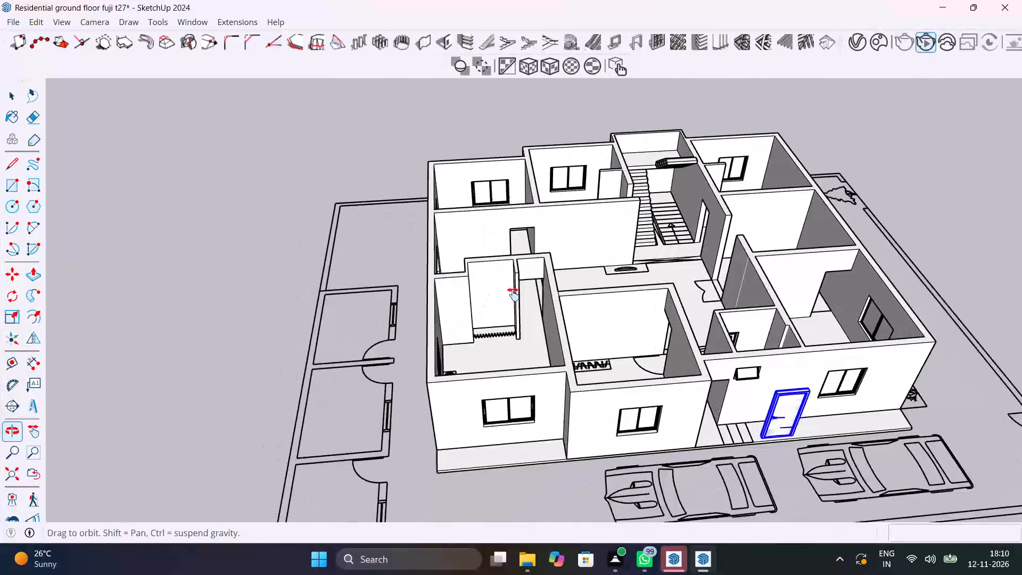
{"action": "middle_click_drag", "start_coordinate": [513, 294], "coordinate": [526, 284], "text": "shift"}
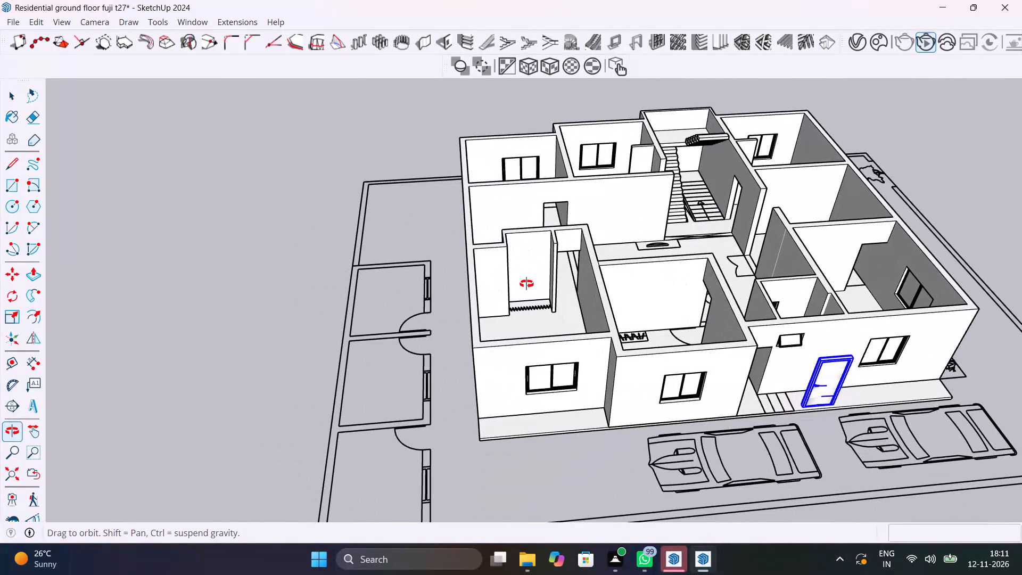
{"action": "middle_click_drag", "start_coordinate": [526, 284], "coordinate": [507, 282], "text": "shift"}
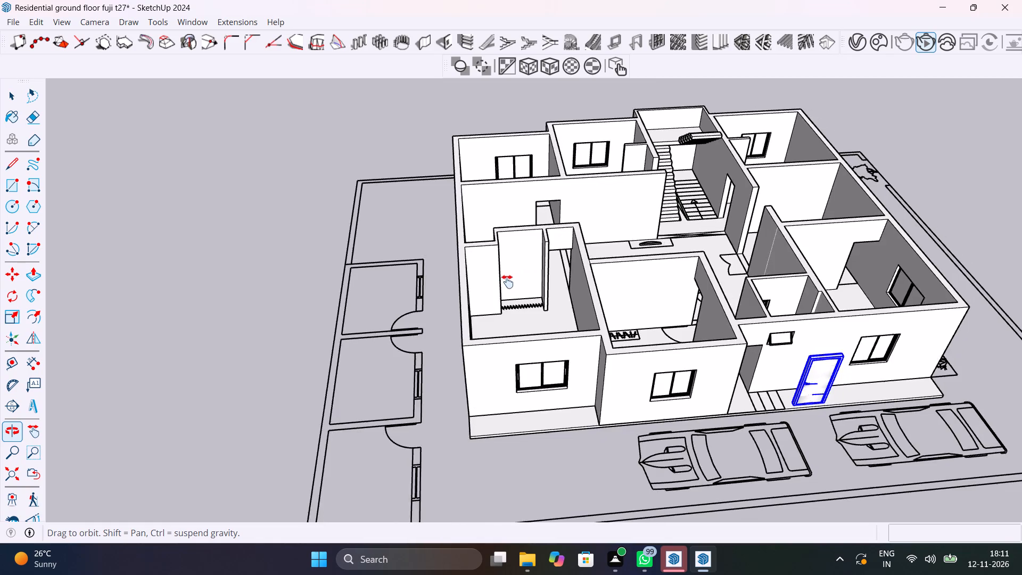
{"action": "middle_click_drag", "start_coordinate": [507, 282], "coordinate": [729, 401], "text": "shift"}
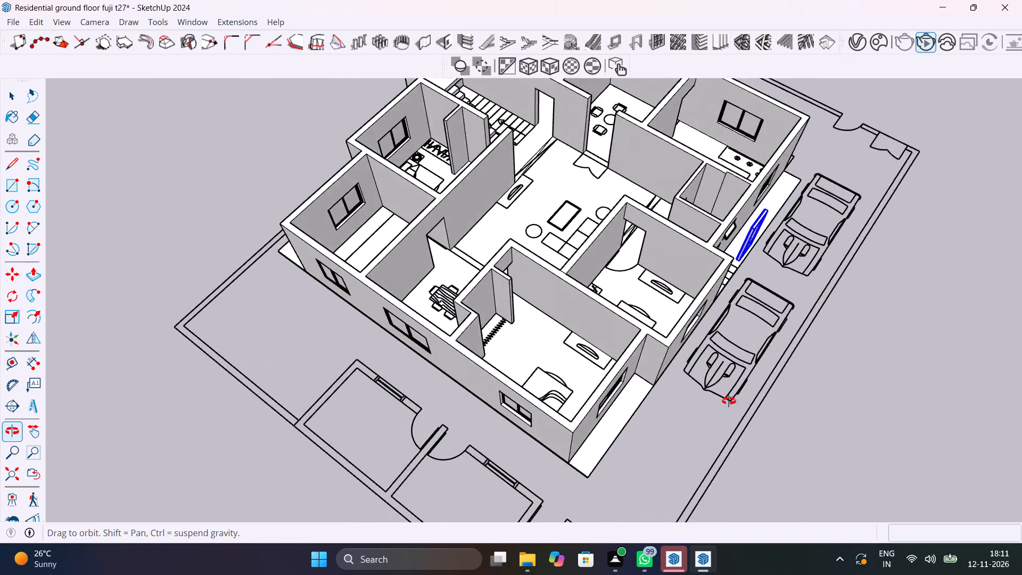
{"action": "middle_click_drag", "start_coordinate": [729, 401], "coordinate": [302, 389], "text": "shift"}
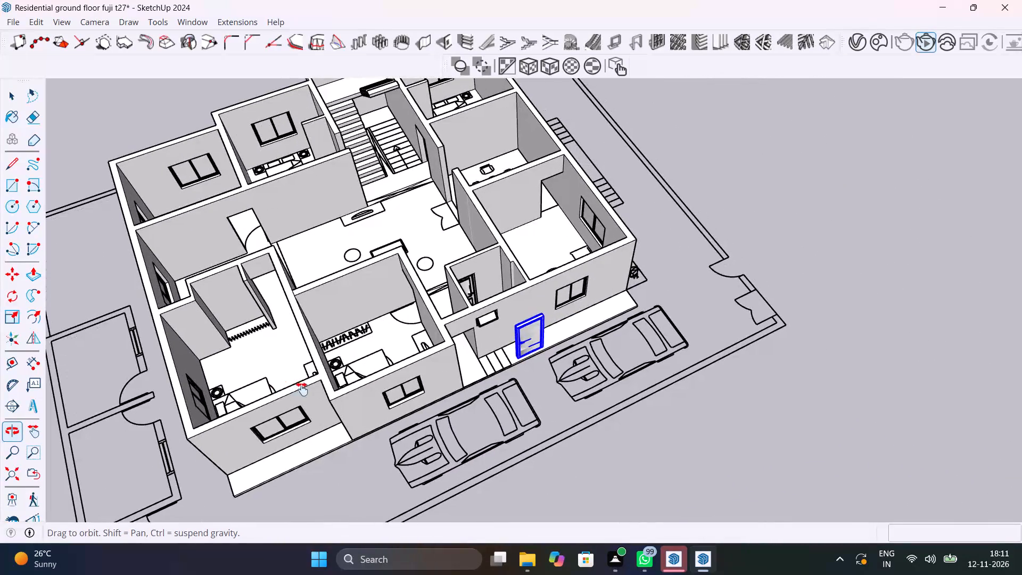
{"action": "middle_click_drag", "start_coordinate": [302, 389], "coordinate": [360, 402], "text": "shift"}
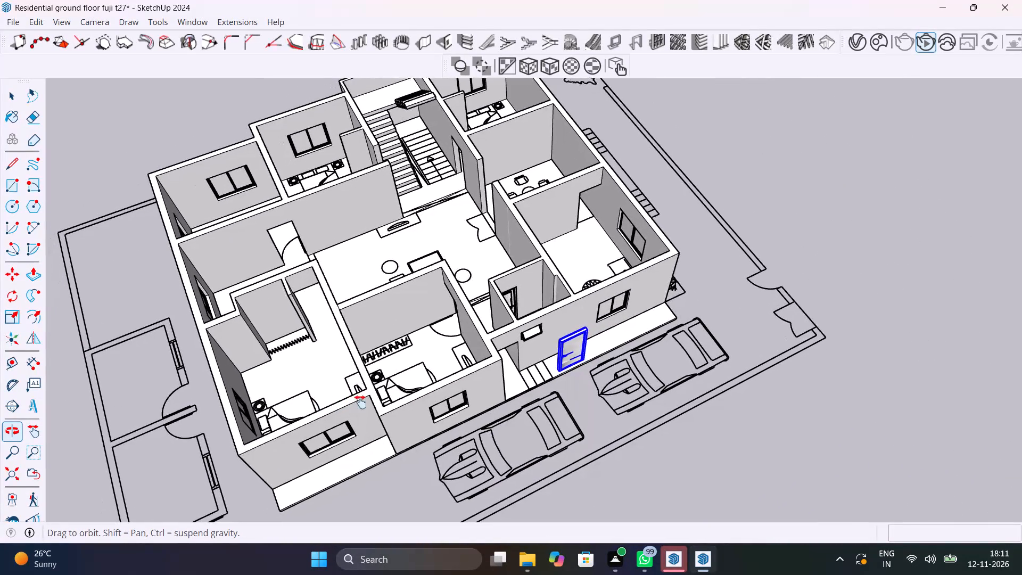
{"action": "middle_click_drag", "start_coordinate": [360, 402], "coordinate": [312, 495], "text": "shift"}
{"action": "scroll", "coordinate": [571, 247], "scroll_direction": "up", "scroll_amount": 5, "text": "shift"}
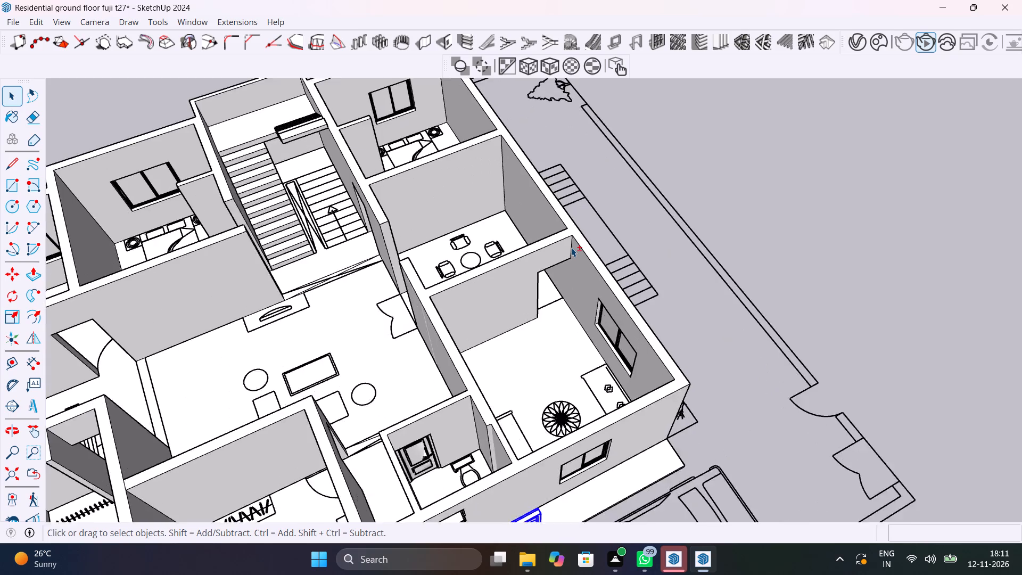
{"action": "scroll", "coordinate": [571, 248], "scroll_direction": "up", "scroll_amount": 4, "text": "shift"}
{"action": "middle_click_drag", "start_coordinate": [615, 294], "coordinate": [265, 315]}
{"action": "scroll", "coordinate": [433, 338], "scroll_direction": "down", "scroll_amount": 6}
{"action": "middle_click_drag", "start_coordinate": [547, 382], "coordinate": [421, 312], "text": "shift"}
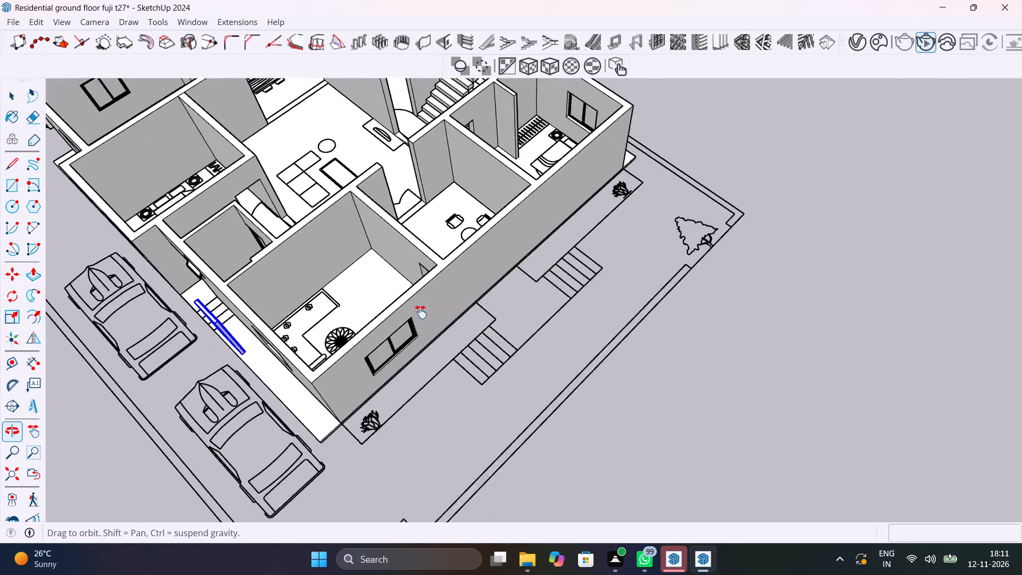
{"action": "middle_click_drag", "start_coordinate": [421, 312], "coordinate": [257, 278], "text": "shift"}
{"action": "scroll", "coordinate": [480, 226], "scroll_direction": "up", "scroll_amount": 4}
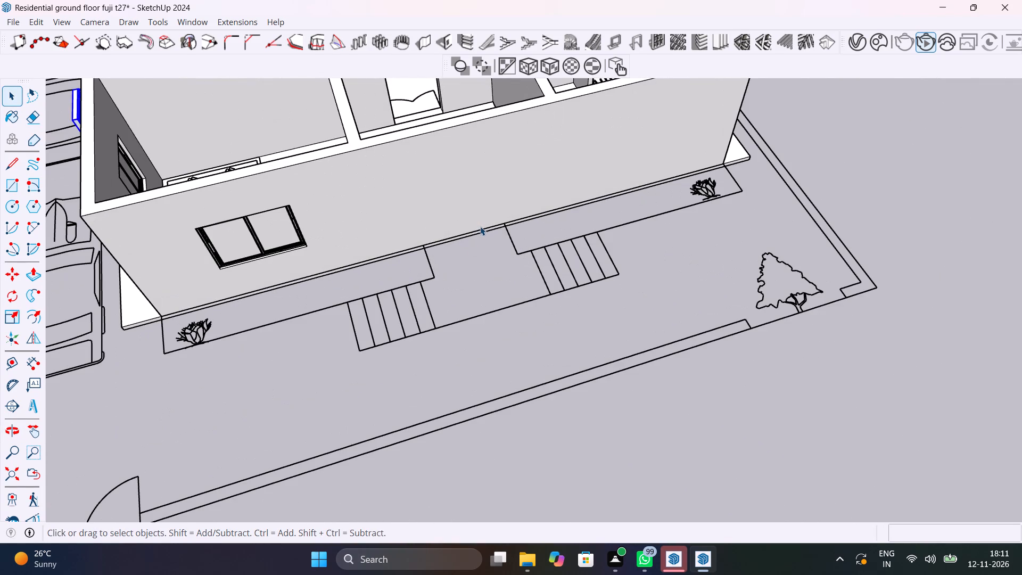
{"action": "scroll", "coordinate": [480, 226], "scroll_direction": "down", "scroll_amount": 9}
{"action": "middle_click_drag", "start_coordinate": [470, 245], "coordinate": [488, 254], "text": "shift"}
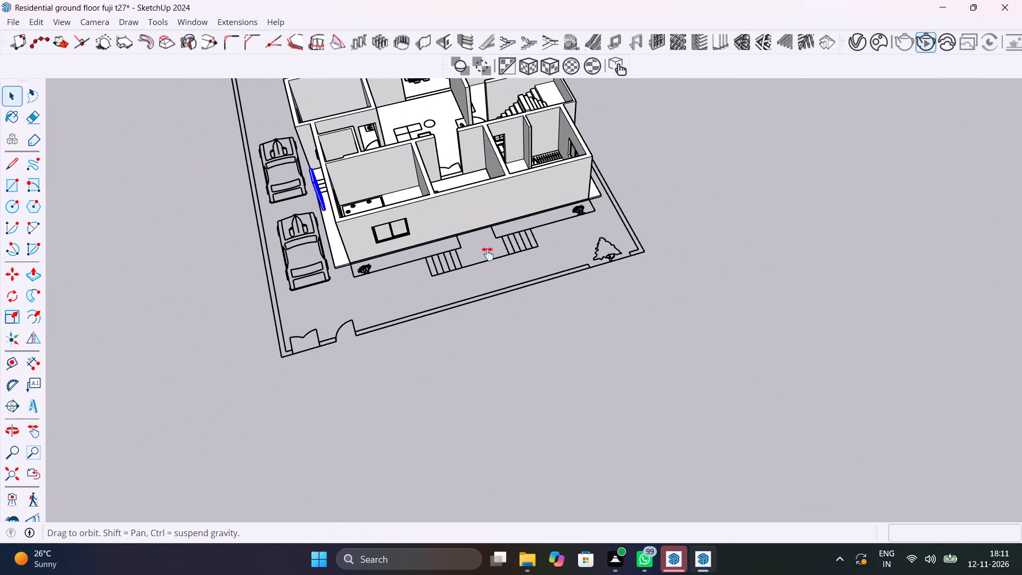
{"action": "middle_click_drag", "start_coordinate": [488, 254], "coordinate": [601, 300], "text": "shift"}
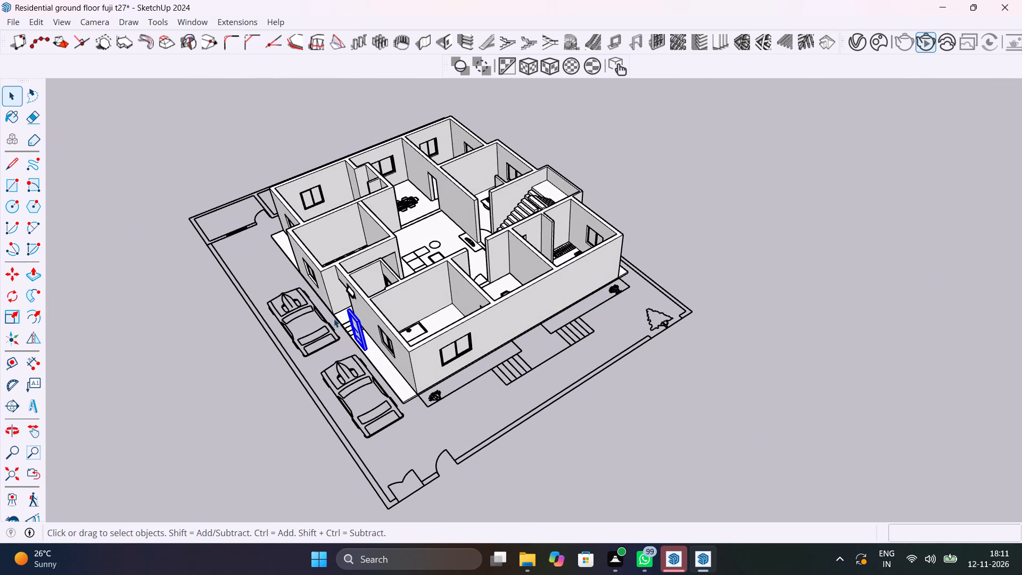
{"action": "scroll", "coordinate": [332, 317], "scroll_direction": "up", "scroll_amount": 10}
{"action": "middle_click_drag", "start_coordinate": [356, 337], "coordinate": [600, 256]}
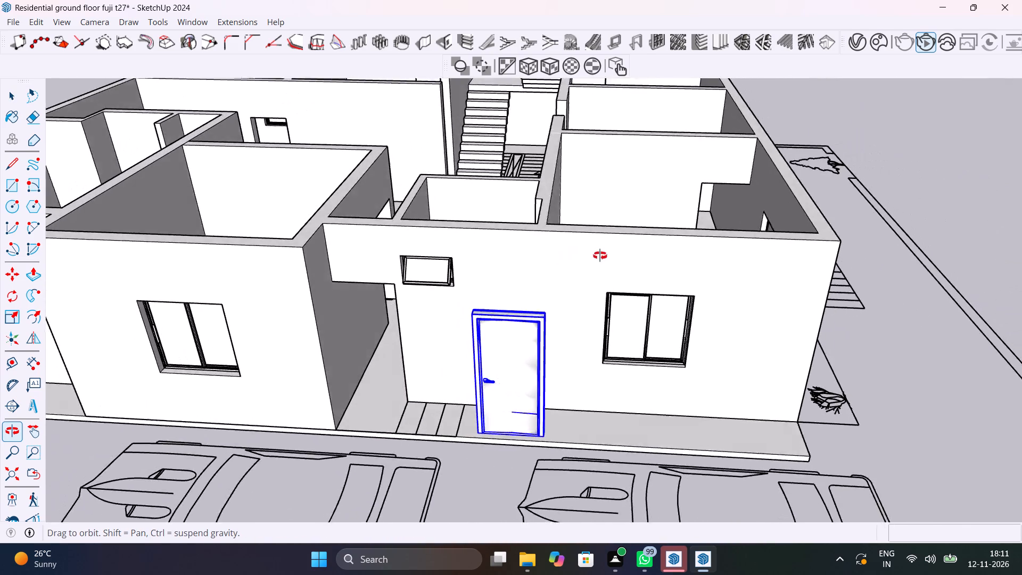
{"action": "middle_click_drag", "start_coordinate": [600, 256], "coordinate": [636, 237]}
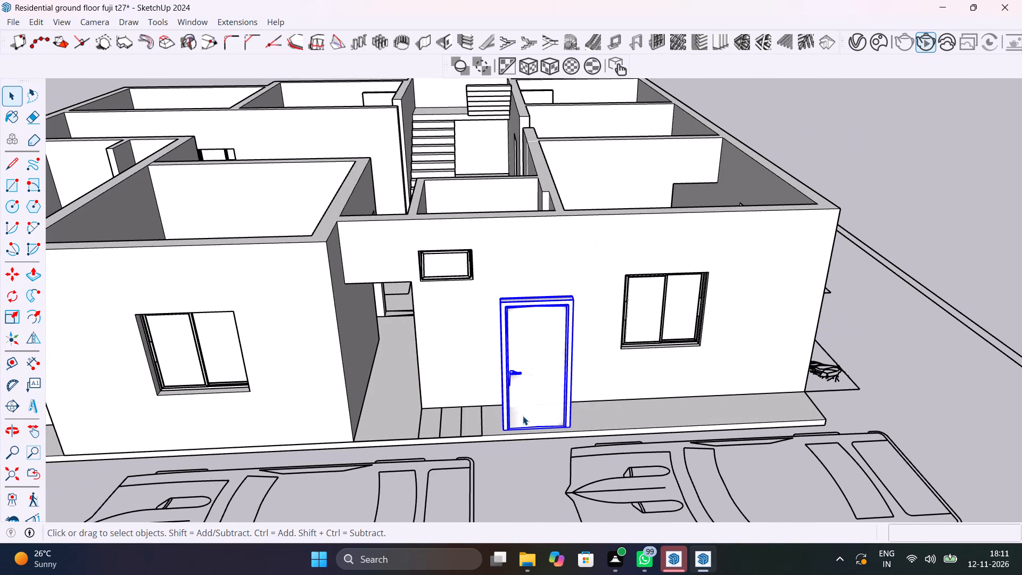
Measure the width of the loose door across the base of its frame.
{"action": "left_click", "coordinate": [960, 174]}
{"action": "scroll", "coordinate": [134, 376], "scroll_direction": "up", "scroll_amount": 2}
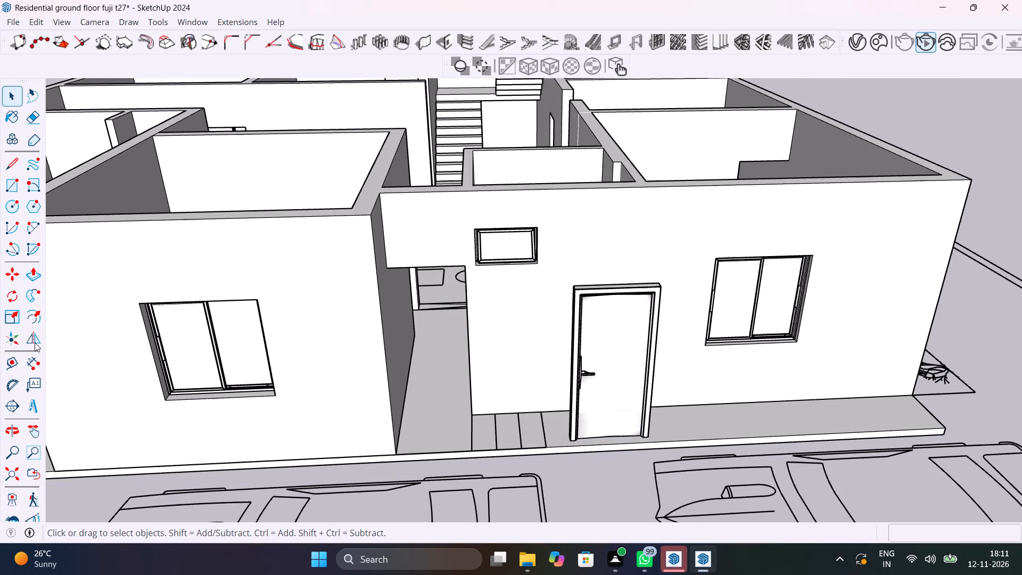
{"action": "left_click", "coordinate": [32, 362]}
{"action": "scroll", "coordinate": [573, 445], "scroll_direction": "up", "scroll_amount": 3}
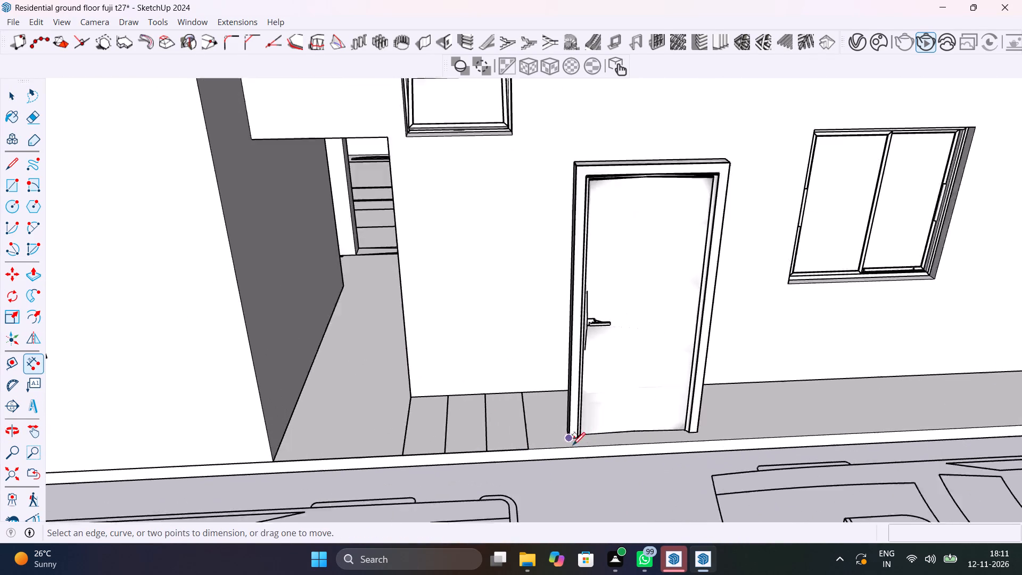
{"action": "scroll", "coordinate": [573, 444], "scroll_direction": "up", "scroll_amount": 8}
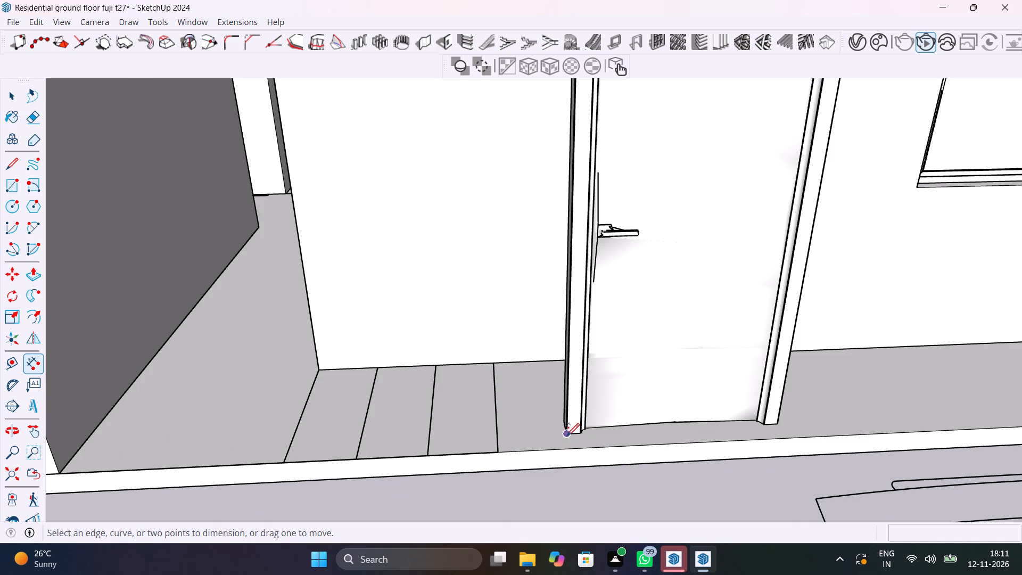
{"action": "left_click", "coordinate": [567, 435]}
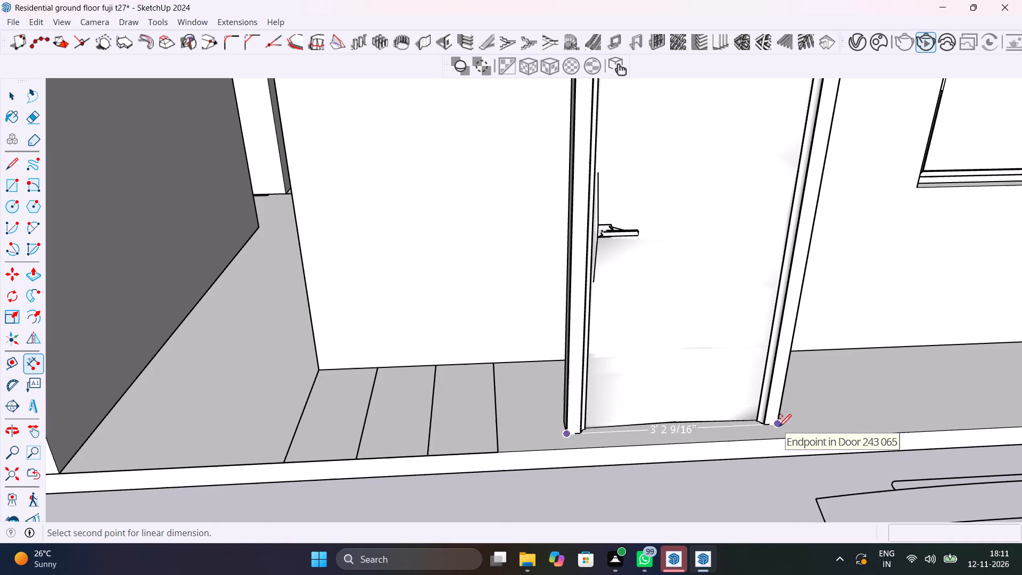
{"action": "key", "text": "Escape"}
{"action": "key", "text": "space"}
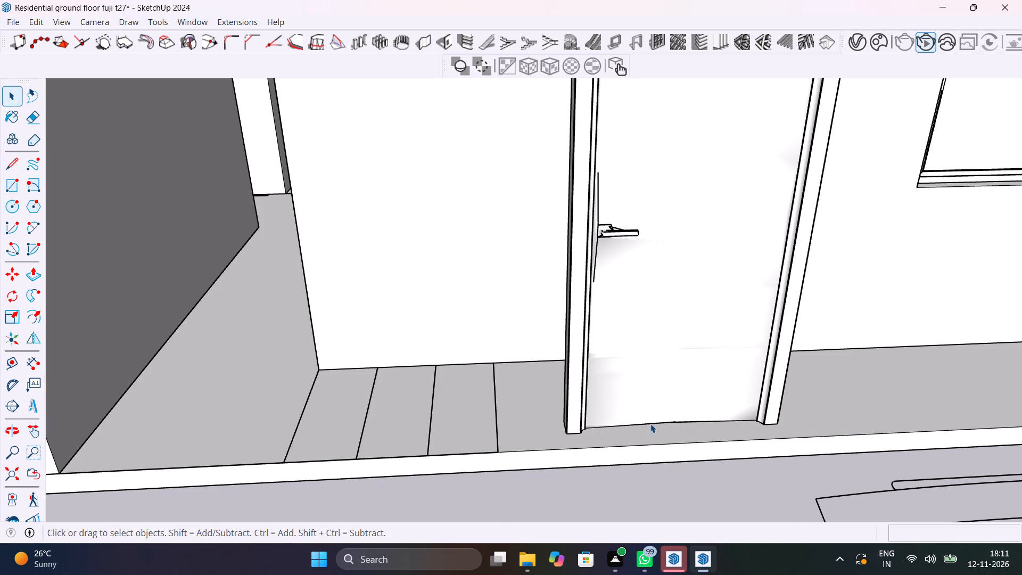
Move the door about 9' 1" into the entrance recess, placing its bottom outer frame corner on the recess side's floor-edge midpoint.
{"action": "left_click", "coordinate": [773, 415]}
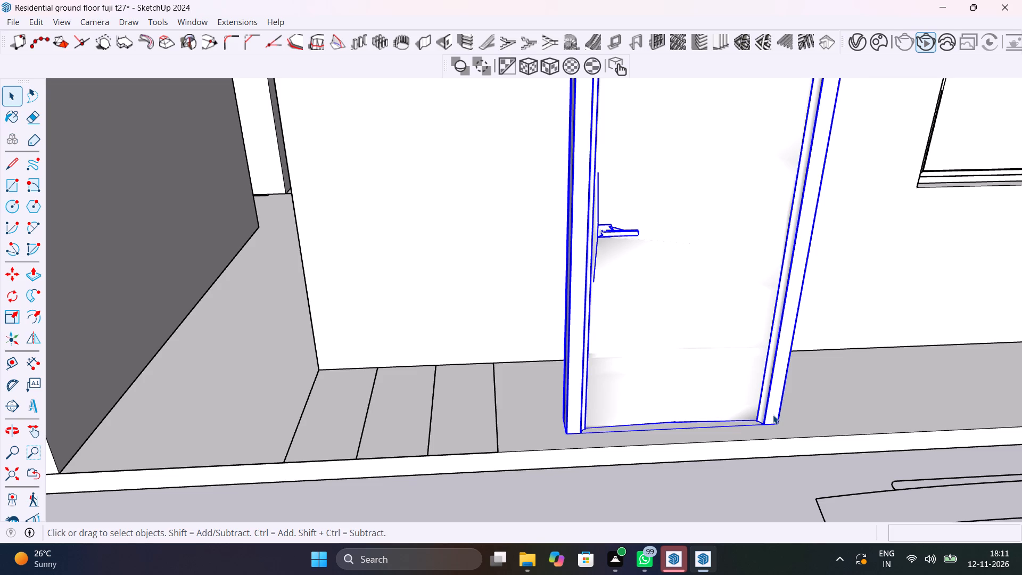
{"action": "key", "text": "m"}
{"action": "left_click", "coordinate": [778, 425]}
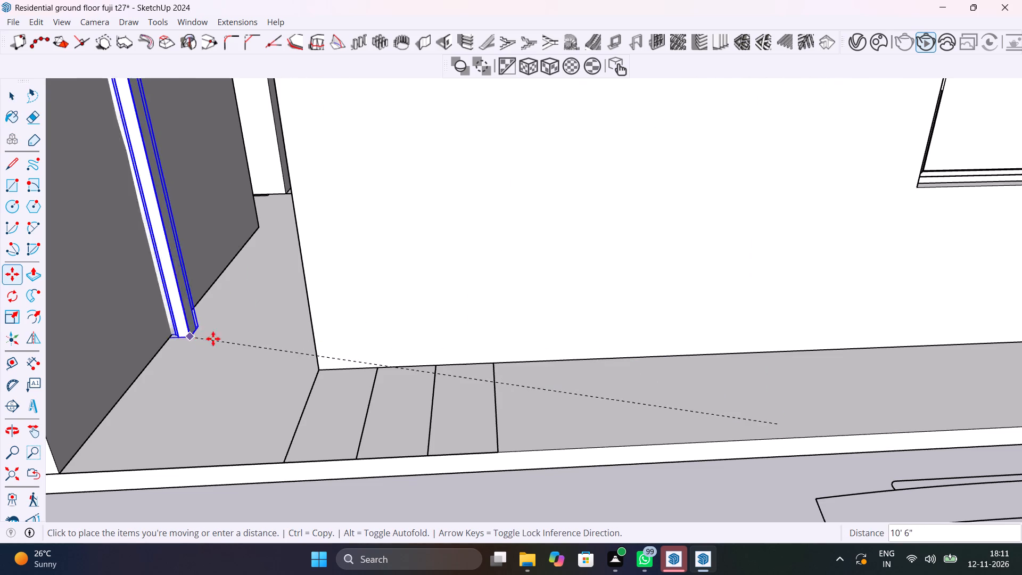
{"action": "middle_click_drag", "start_coordinate": [320, 365], "coordinate": [382, 332]}
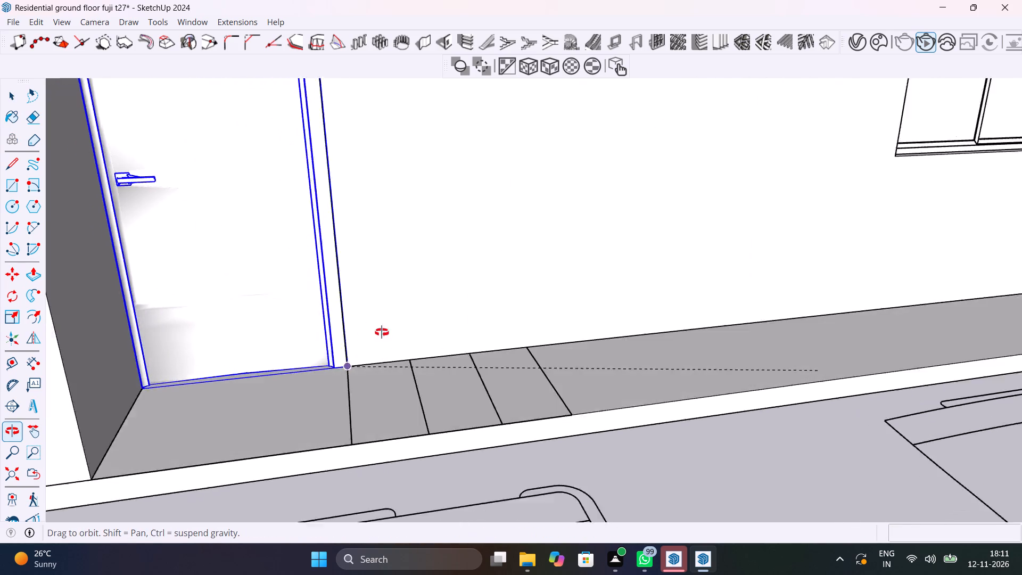
{"action": "middle_click_drag", "start_coordinate": [382, 332], "coordinate": [439, 341]}
{"action": "scroll", "coordinate": [372, 376], "scroll_direction": "up", "scroll_amount": 13}
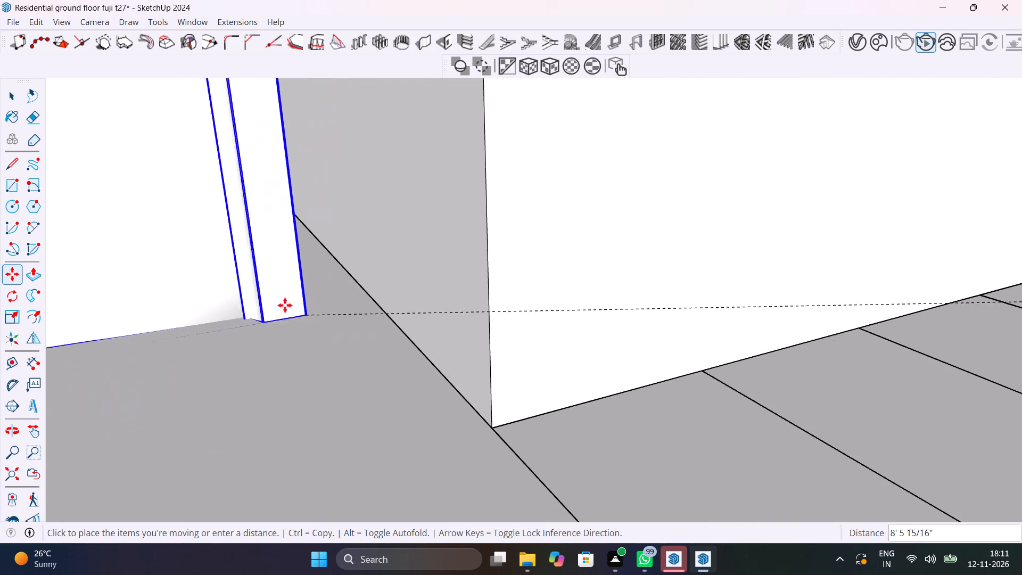
{"action": "scroll", "coordinate": [213, 302], "scroll_direction": "down", "scroll_amount": 6}
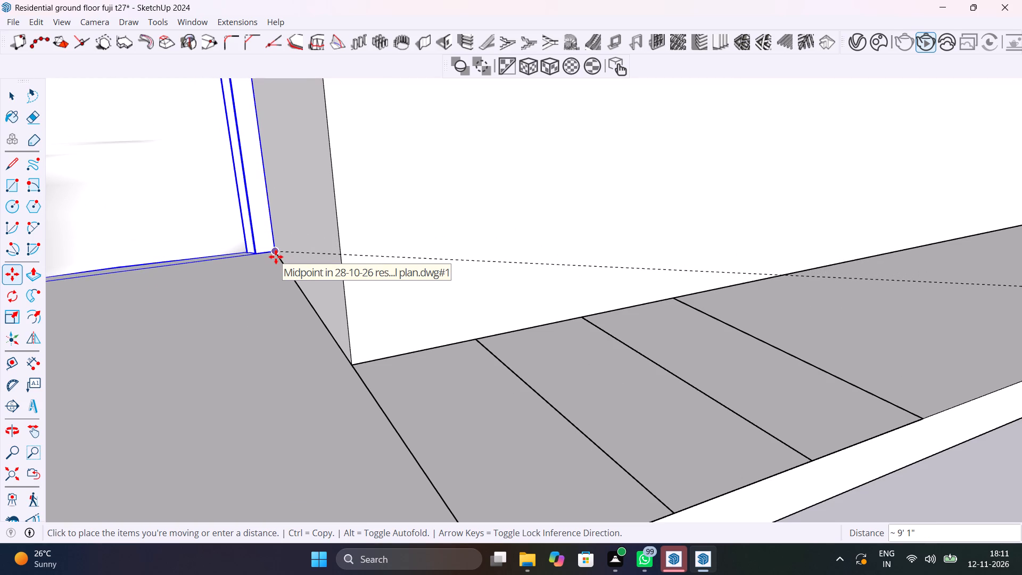
{"action": "left_click", "coordinate": [276, 257]}
Move the door about 2' 8 9/16" outward along the entrance recess, bringing its frame close to the front wall face.
{"action": "scroll", "coordinate": [258, 326], "scroll_direction": "down", "scroll_amount": 13}
{"action": "middle_click_drag", "start_coordinate": [261, 324], "coordinate": [406, 527]}
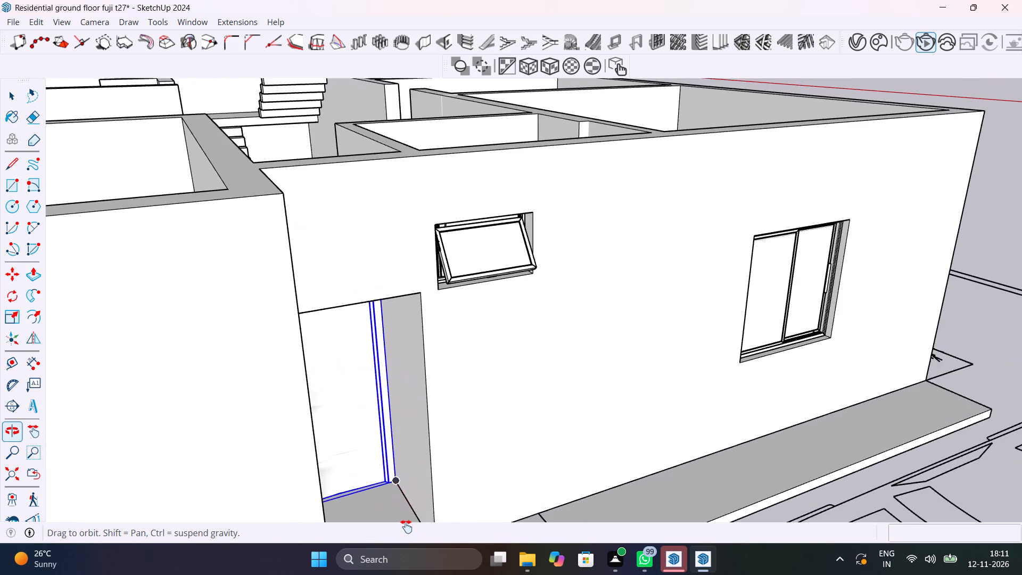
{"action": "middle_click_drag", "start_coordinate": [406, 527], "coordinate": [766, 574]}
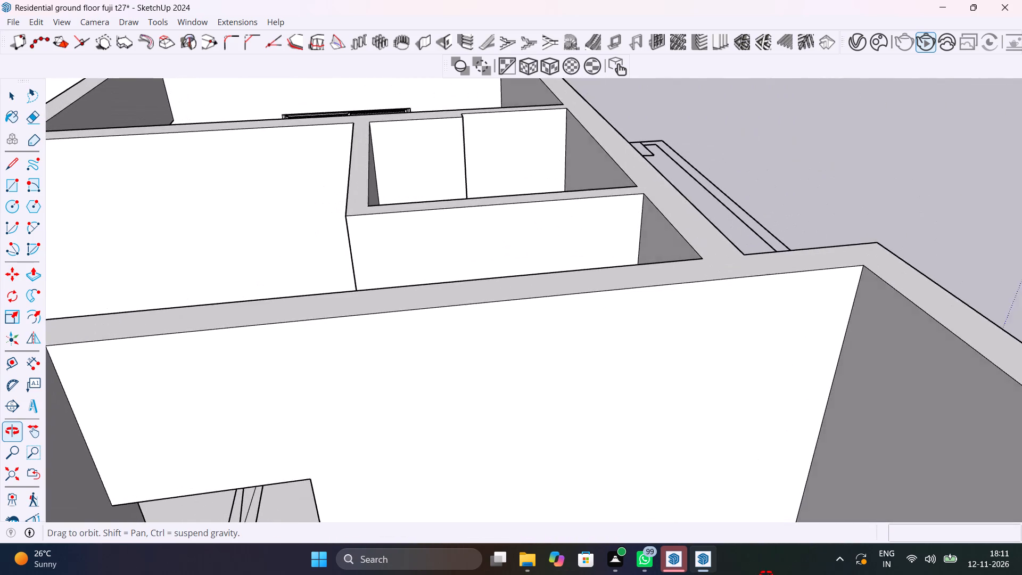
{"action": "middle_click_drag", "start_coordinate": [766, 574], "coordinate": [451, 532]}
{"action": "middle_click_drag", "start_coordinate": [439, 330], "coordinate": [388, 151]}
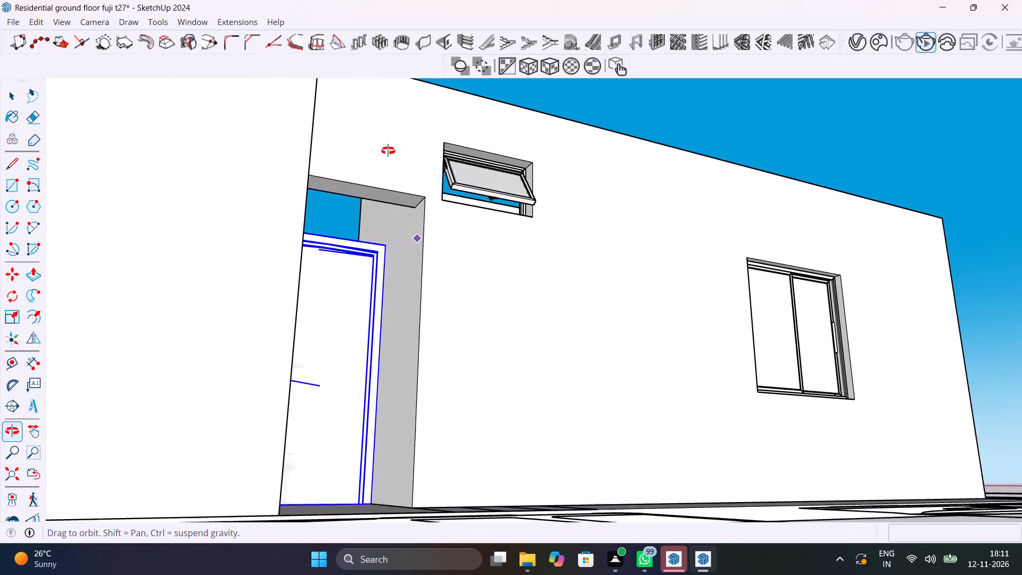
{"action": "middle_click_drag", "start_coordinate": [388, 151], "coordinate": [372, 277]}
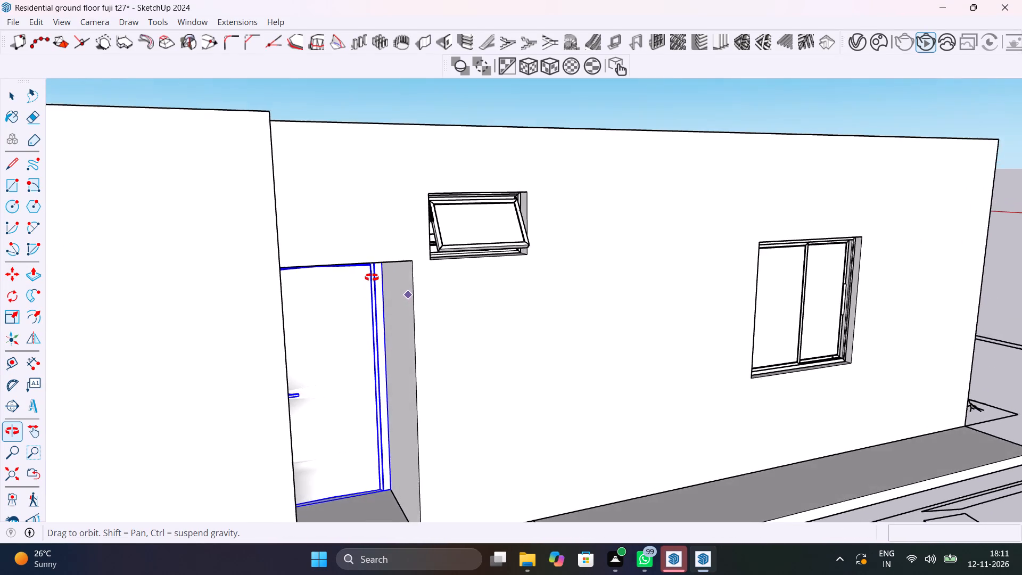
{"action": "middle_click_drag", "start_coordinate": [372, 277], "coordinate": [325, 227]}
{"action": "middle_click_drag", "start_coordinate": [342, 305], "coordinate": [346, 124]}
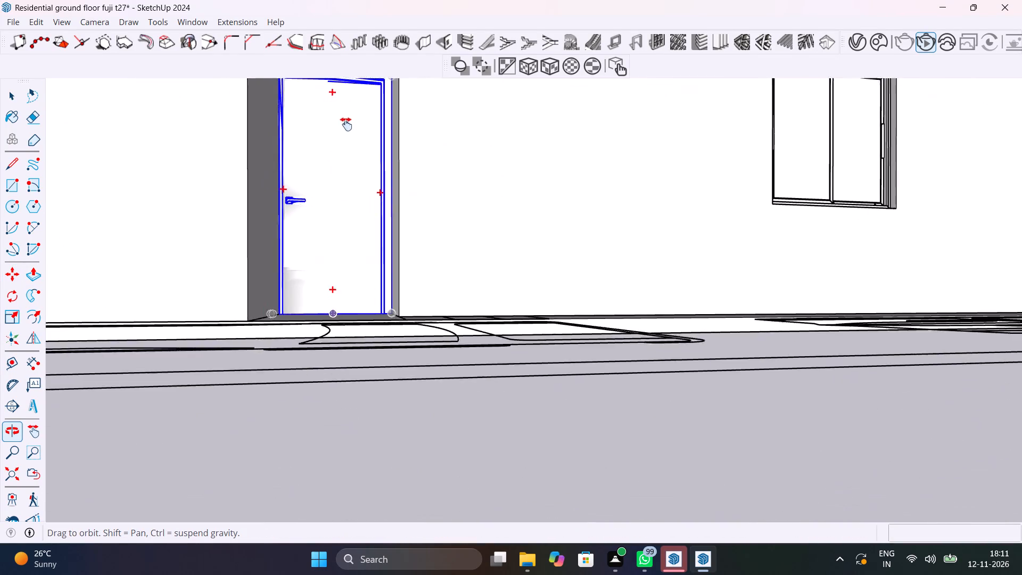
{"action": "middle_click_drag", "start_coordinate": [346, 124], "coordinate": [392, 240]}
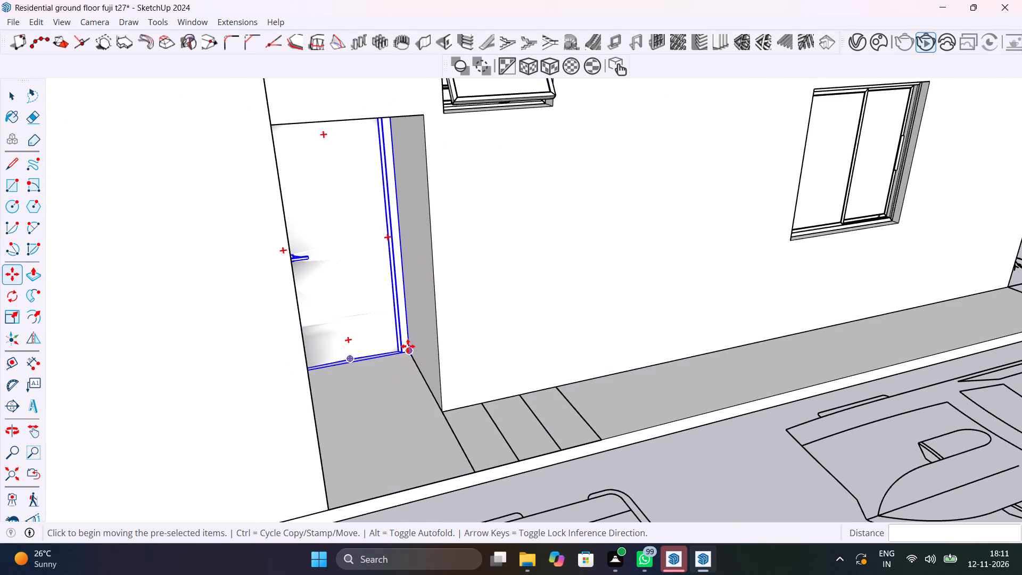
{"action": "left_click", "coordinate": [407, 349]}
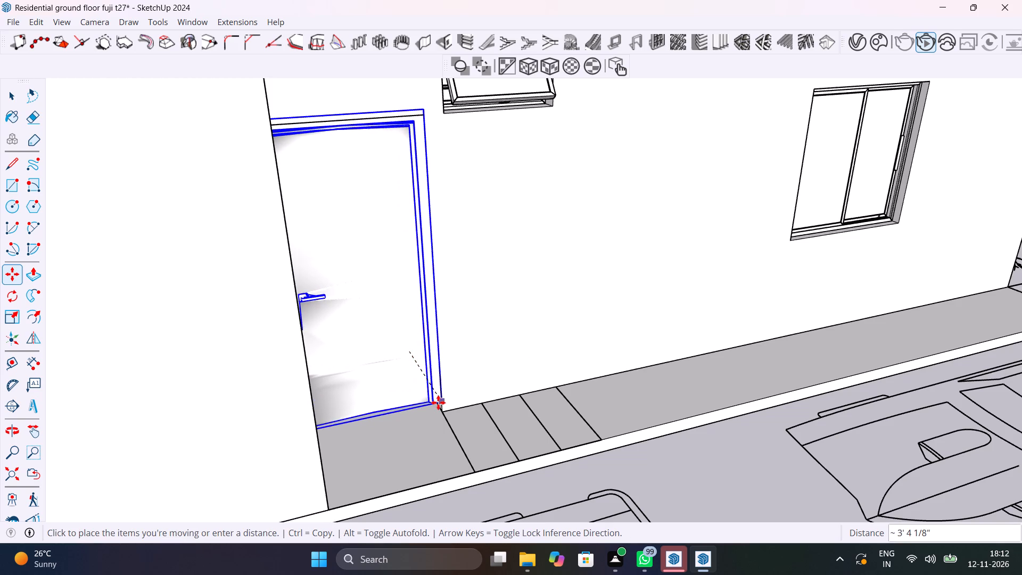
{"action": "left_click", "coordinate": [436, 399]}
{"action": "key", "text": "space"}
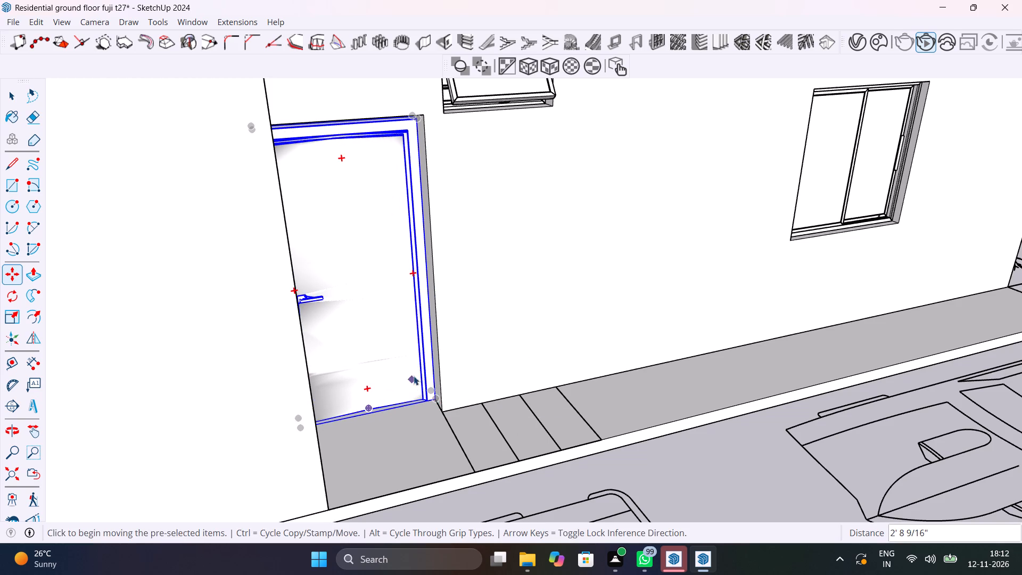
{"action": "middle_click_drag", "start_coordinate": [415, 371], "coordinate": [390, 421]}
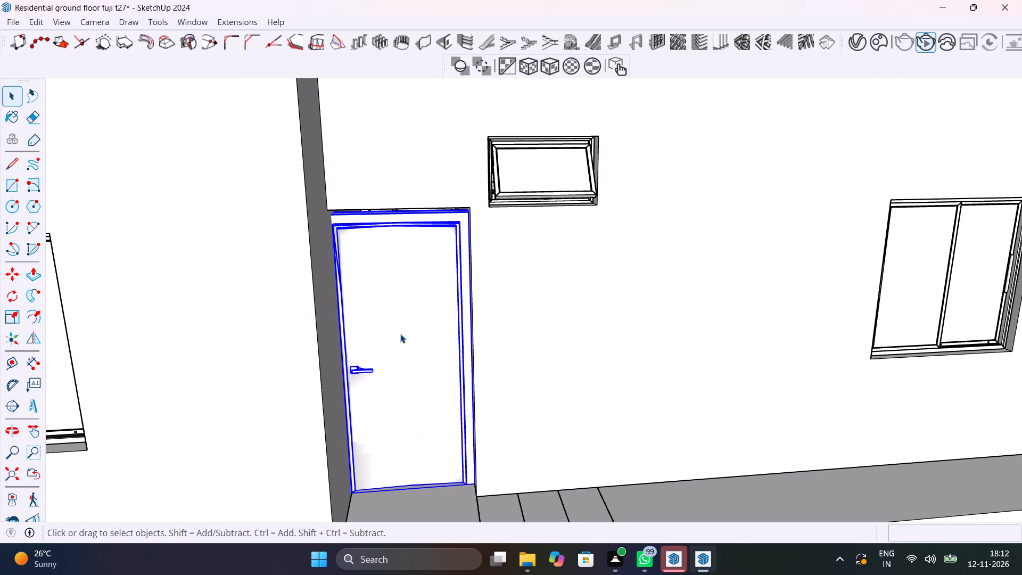
Scale the door's width to about 0.62 from its handle side, pulling the frame clear of the recess side wall.
{"action": "key", "text": "k"}
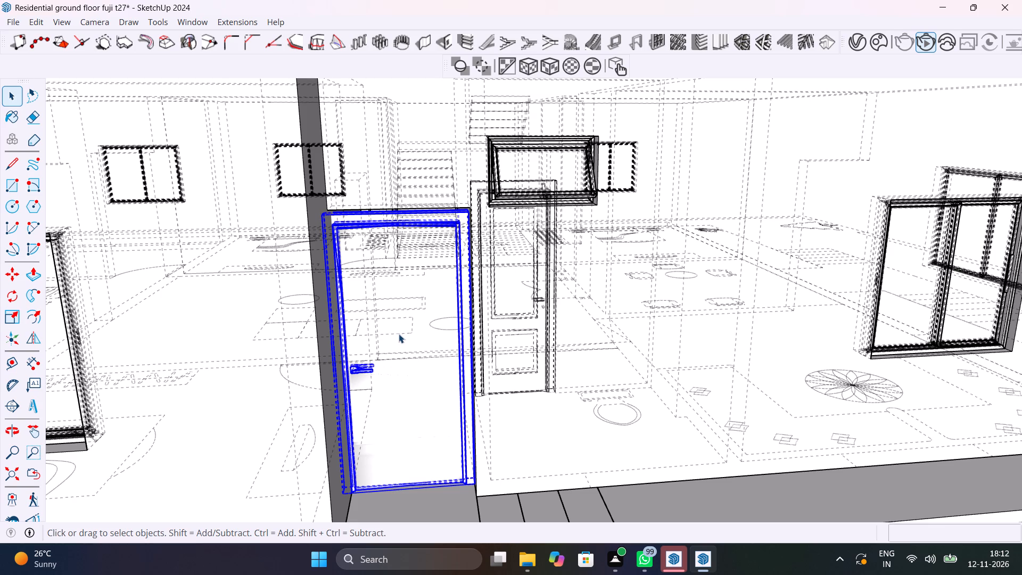
{"action": "scroll", "coordinate": [370, 362], "scroll_direction": "up", "scroll_amount": 5}
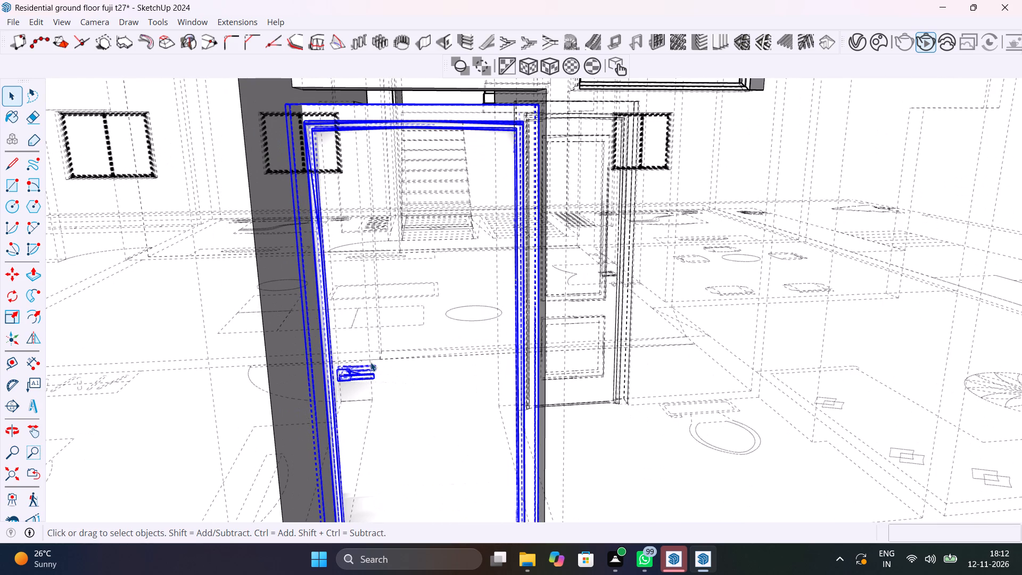
{"action": "key", "text": "s"}
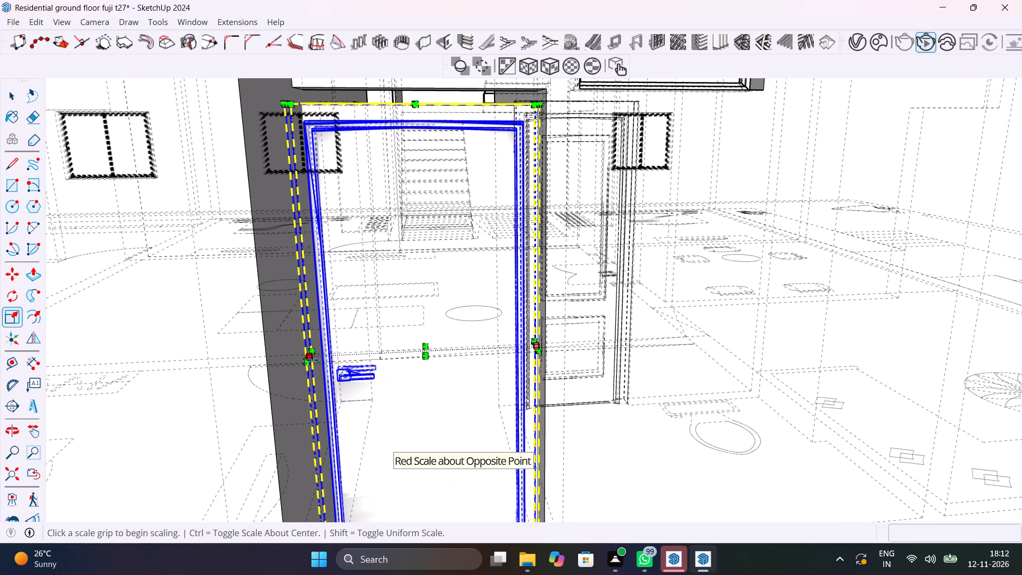
{"action": "left_click", "coordinate": [312, 360]}
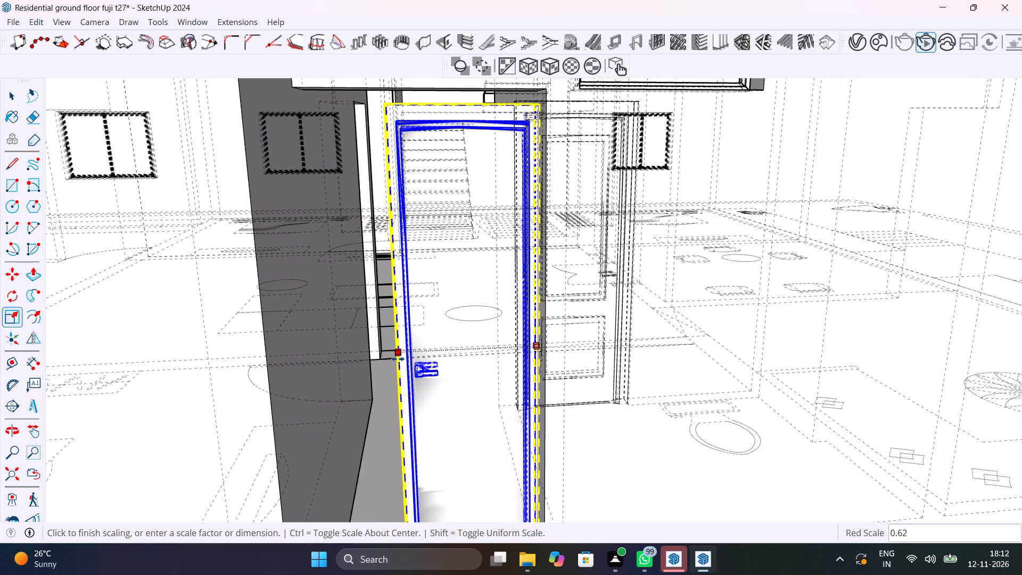
{"action": "left_click", "coordinate": [397, 357]}
{"action": "key", "text": "space"}
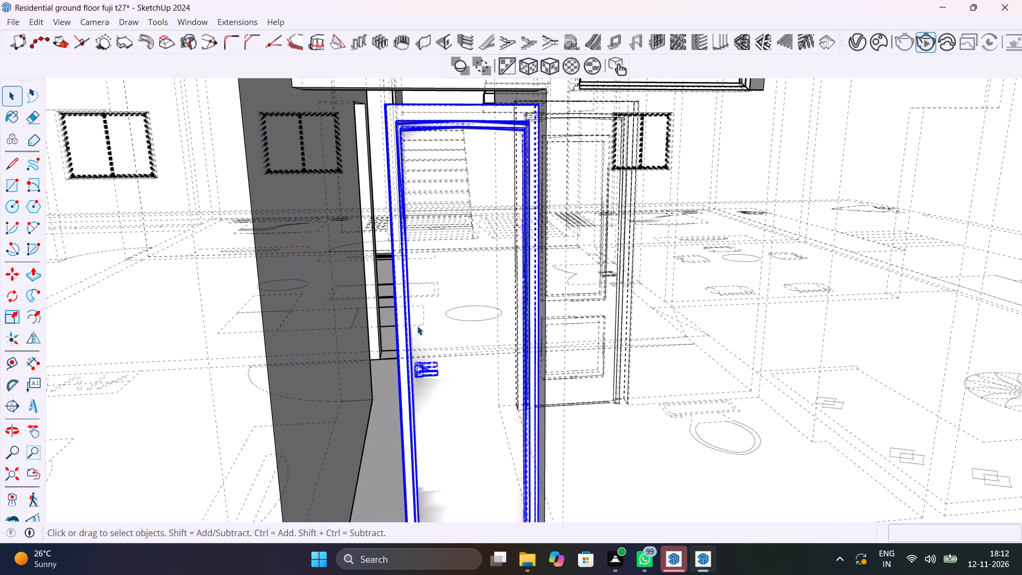
Scale the door's width by about 1.51 from its handle side, extending the frame to the face of the recess side wall.
{"action": "key", "text": "k"}
{"action": "middle_click_drag", "start_coordinate": [447, 318], "coordinate": [457, 224], "text": "shift"}
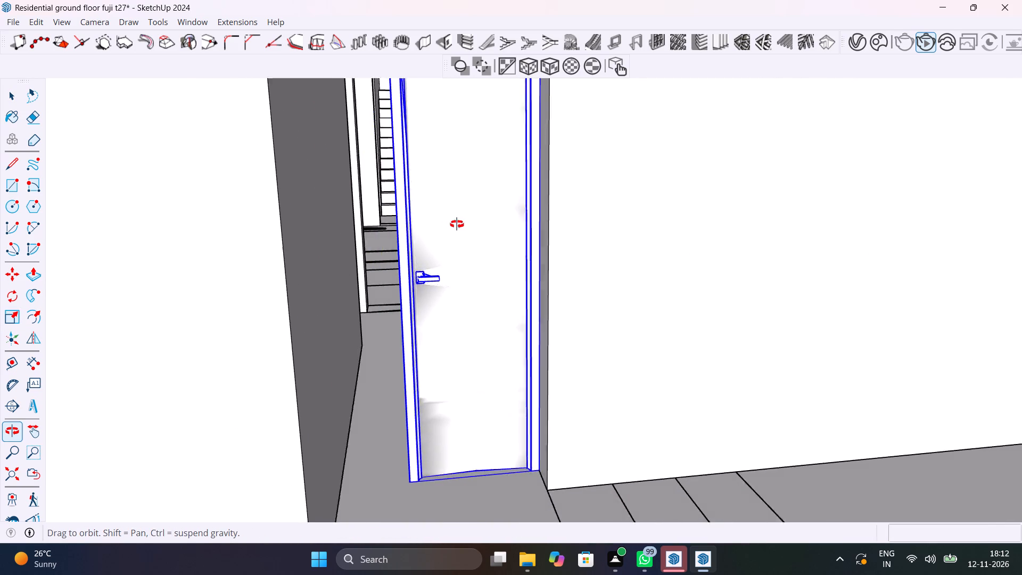
{"action": "middle_click_drag", "start_coordinate": [457, 224], "coordinate": [482, 285], "text": "shift"}
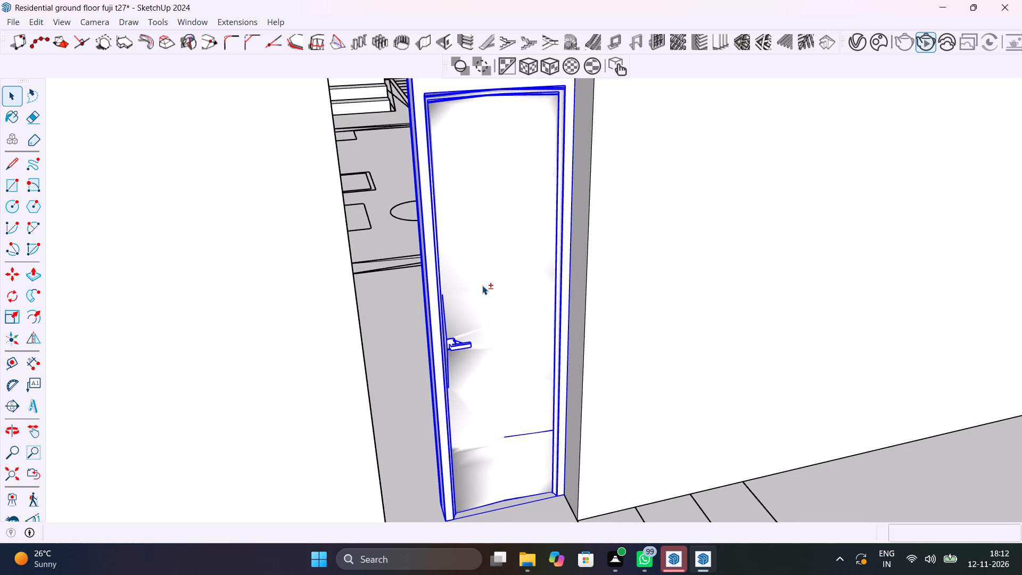
{"action": "scroll", "coordinate": [443, 352], "scroll_direction": "up", "scroll_amount": 7}
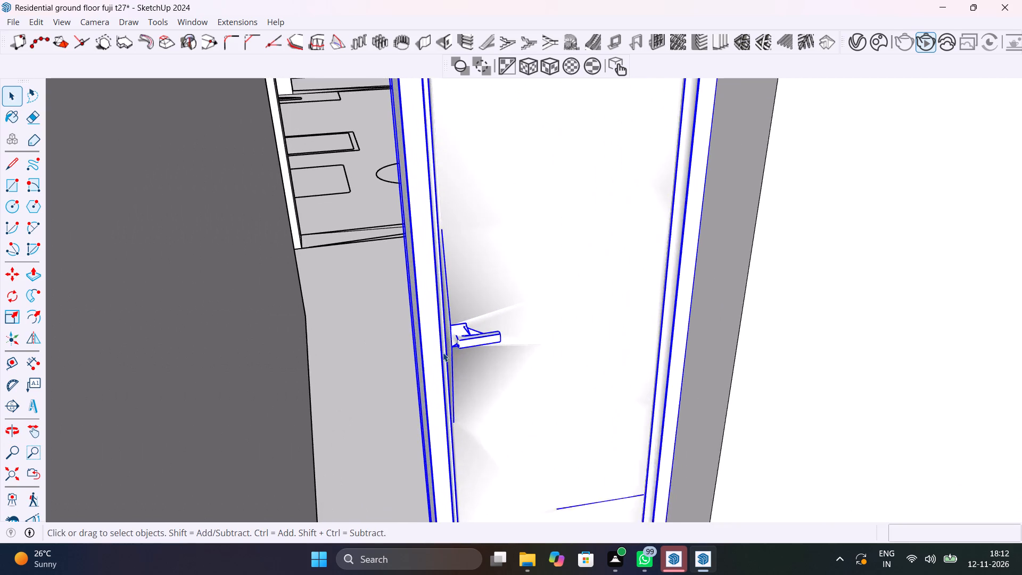
{"action": "scroll", "coordinate": [443, 352], "scroll_direction": "up", "scroll_amount": 1}
{"action": "key", "text": "s"}
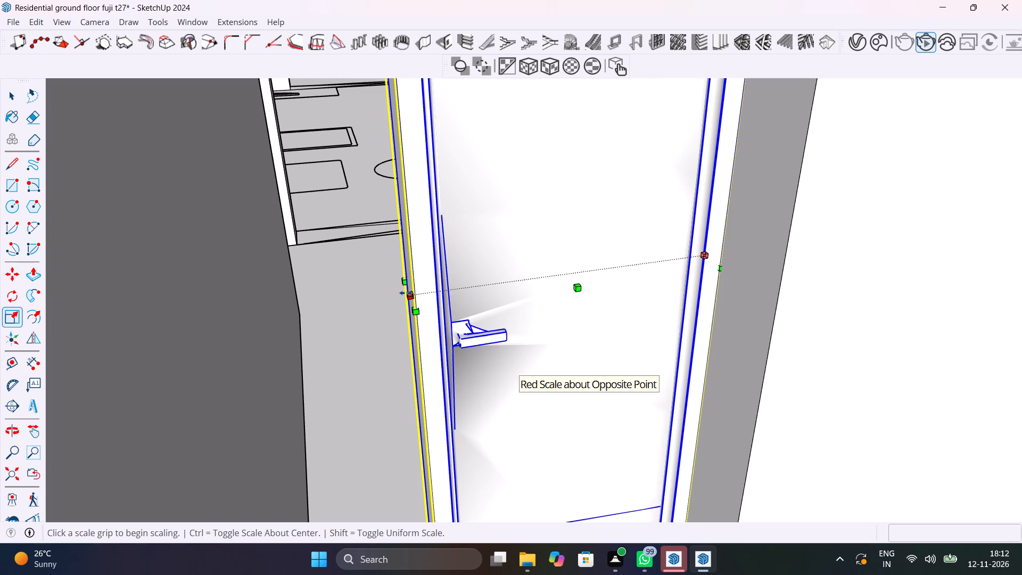
{"action": "left_click", "coordinate": [406, 293]}
{"action": "scroll", "coordinate": [271, 306], "scroll_direction": "down", "scroll_amount": 4}
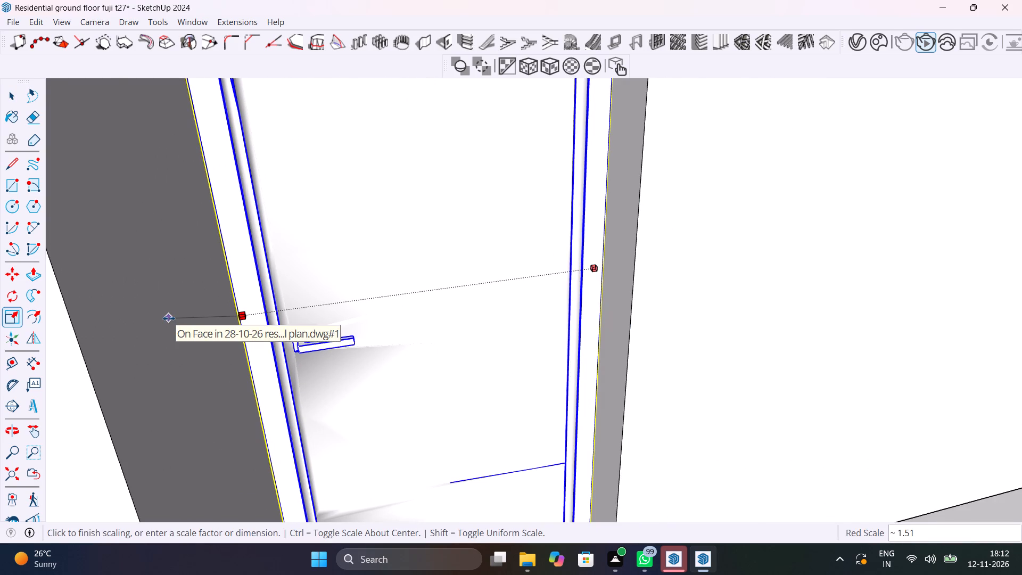
{"action": "scroll", "coordinate": [258, 314], "scroll_direction": "down", "scroll_amount": 10}
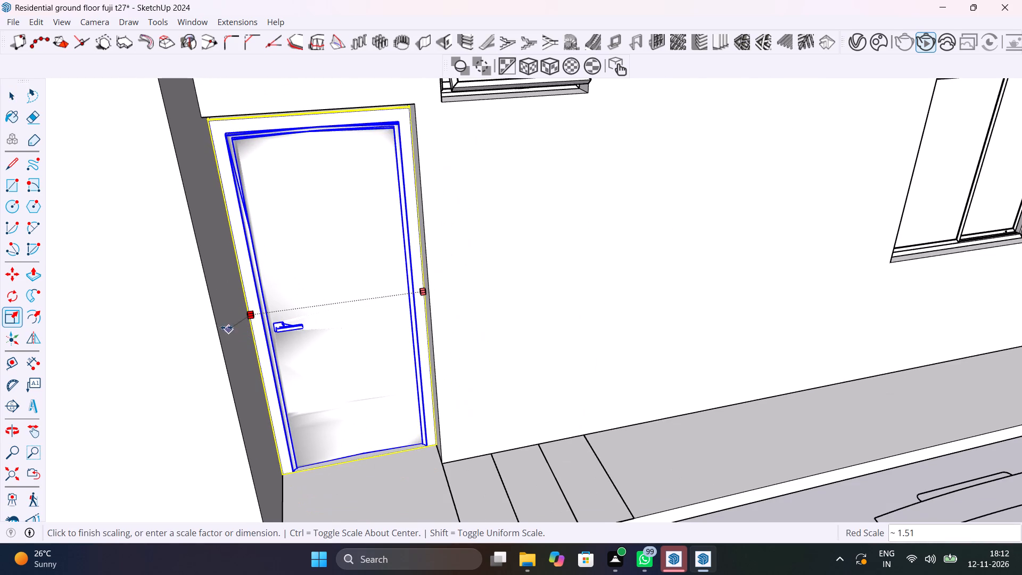
{"action": "middle_click_drag", "start_coordinate": [239, 307], "coordinate": [224, 224]}
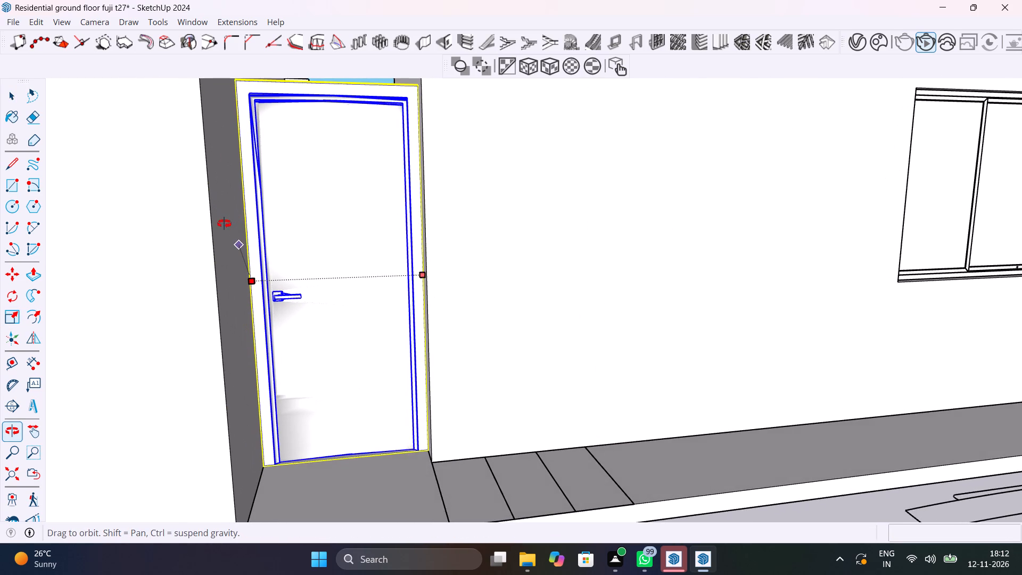
{"action": "middle_click_drag", "start_coordinate": [224, 224], "coordinate": [250, 239]}
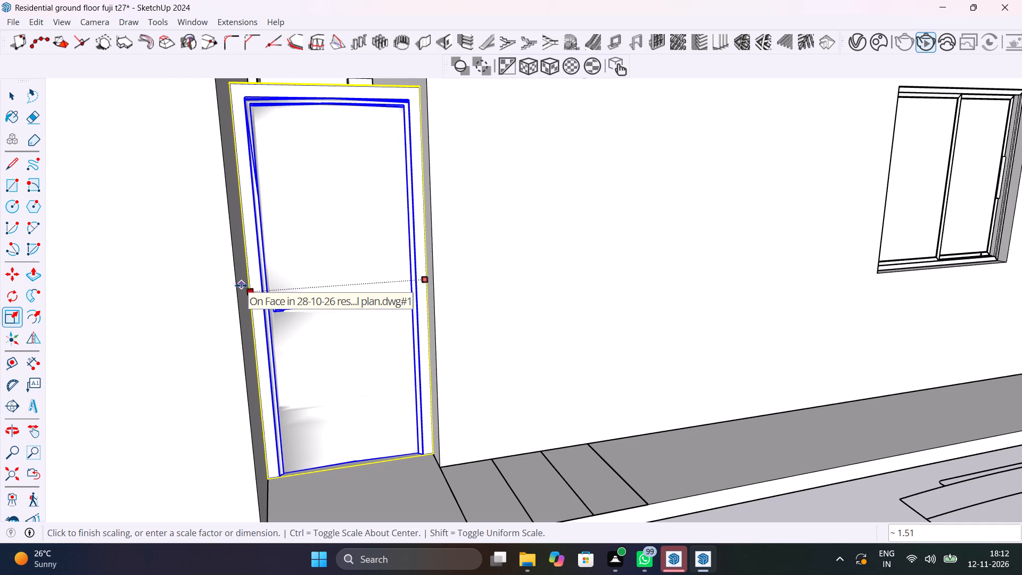
{"action": "left_click", "coordinate": [241, 285]}
{"action": "scroll", "coordinate": [287, 309], "scroll_direction": "down", "scroll_amount": 7}
{"action": "key", "text": "space"}
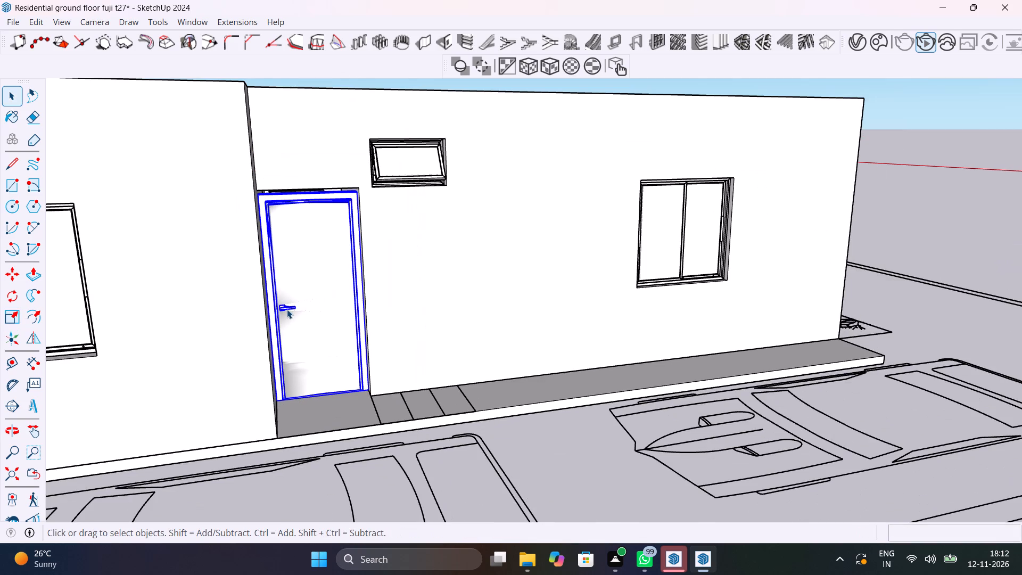
Save the model with the door width fitted to the entrance.
{"action": "scroll", "coordinate": [287, 309], "scroll_direction": "down", "scroll_amount": 4}
{"action": "middle_click_drag", "start_coordinate": [308, 268], "coordinate": [321, 273], "text": "shift"}
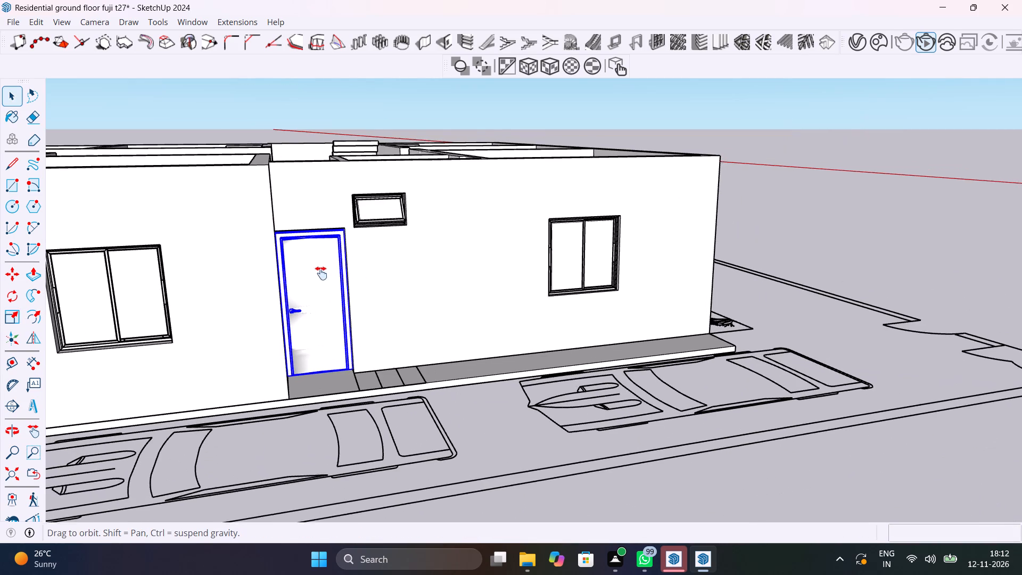
{"action": "middle_click_drag", "start_coordinate": [321, 273], "coordinate": [324, 325], "text": "shift"}
{"action": "scroll", "coordinate": [326, 261], "scroll_direction": "up", "scroll_amount": 6}
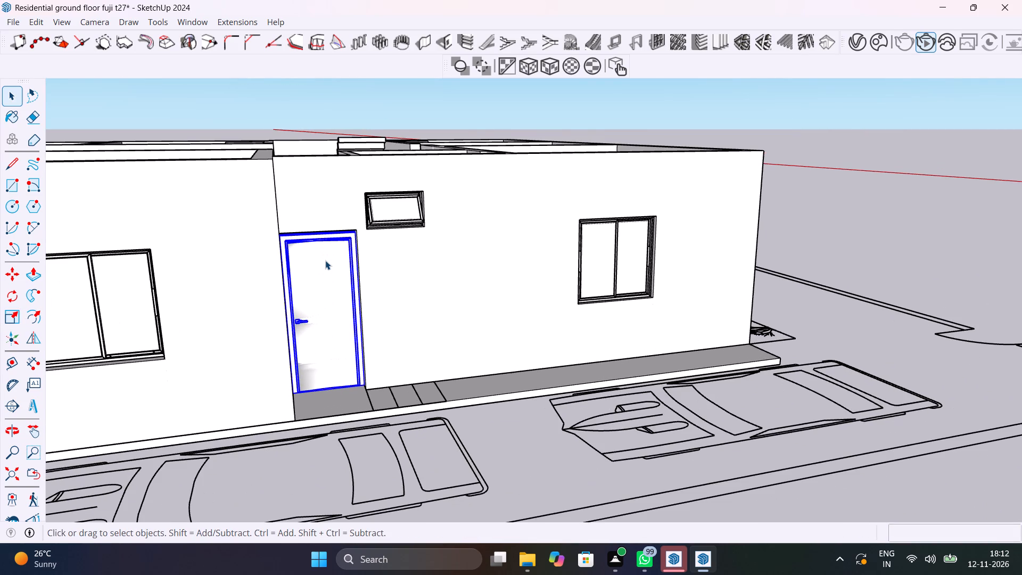
{"action": "key", "text": "ctrl+s"}
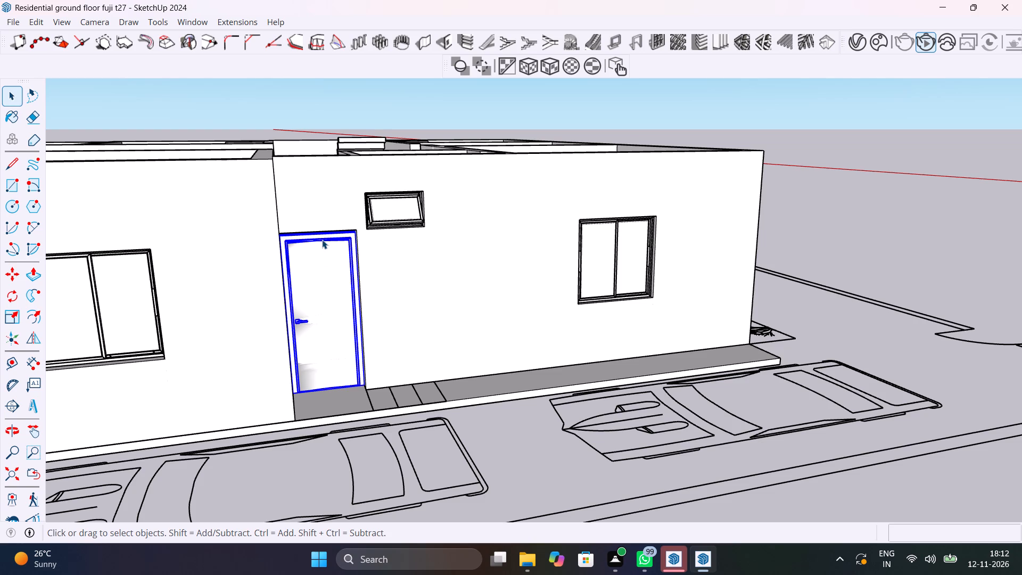
Scale the door's height by about 1.03 from its top, reaching the upper edge of the entrance opening, and deselect it.
{"action": "scroll", "coordinate": [324, 235], "scroll_direction": "up", "scroll_amount": 10}
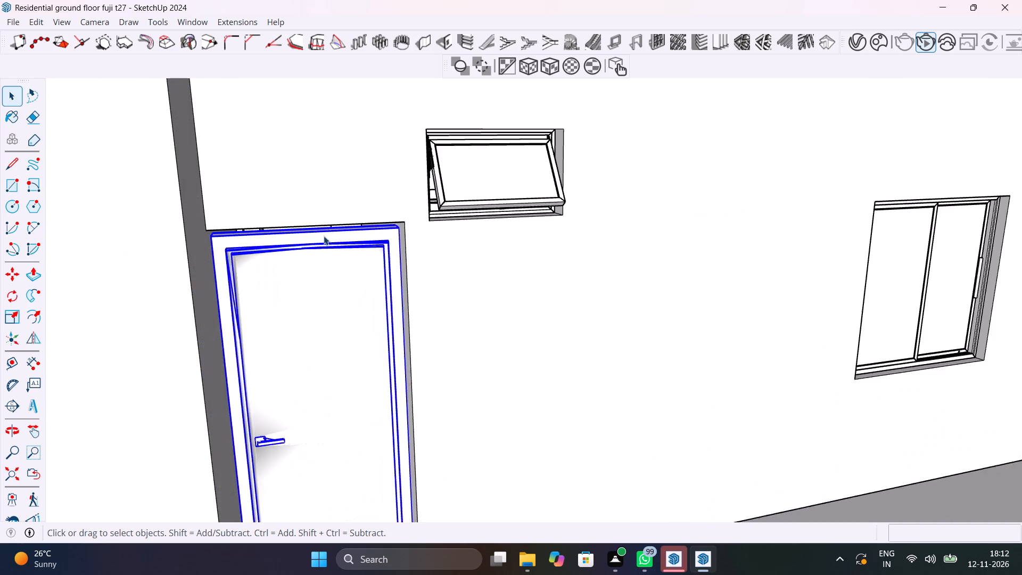
{"action": "scroll", "coordinate": [324, 236], "scroll_direction": "up", "scroll_amount": 5}
{"action": "middle_click_drag", "start_coordinate": [329, 237], "coordinate": [348, 253], "text": "shift"}
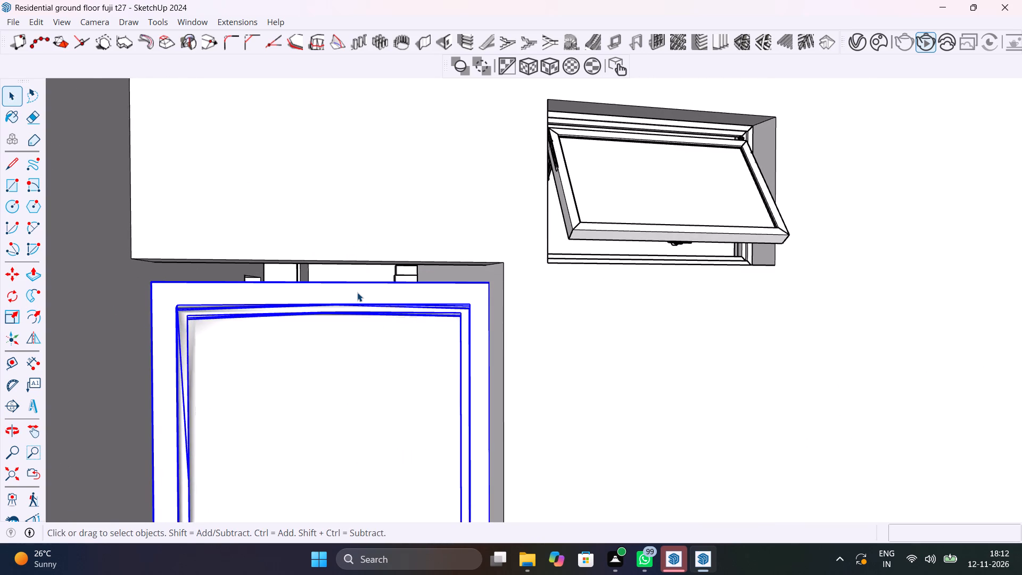
{"action": "left_click", "coordinate": [357, 292]}
{"action": "scroll", "coordinate": [357, 292], "scroll_direction": "up", "scroll_amount": 6}
{"action": "middle_click_drag", "start_coordinate": [357, 292], "coordinate": [352, 326]}
{"action": "key", "text": "s"}
{"action": "scroll", "coordinate": [314, 275], "scroll_direction": "up", "scroll_amount": 6}
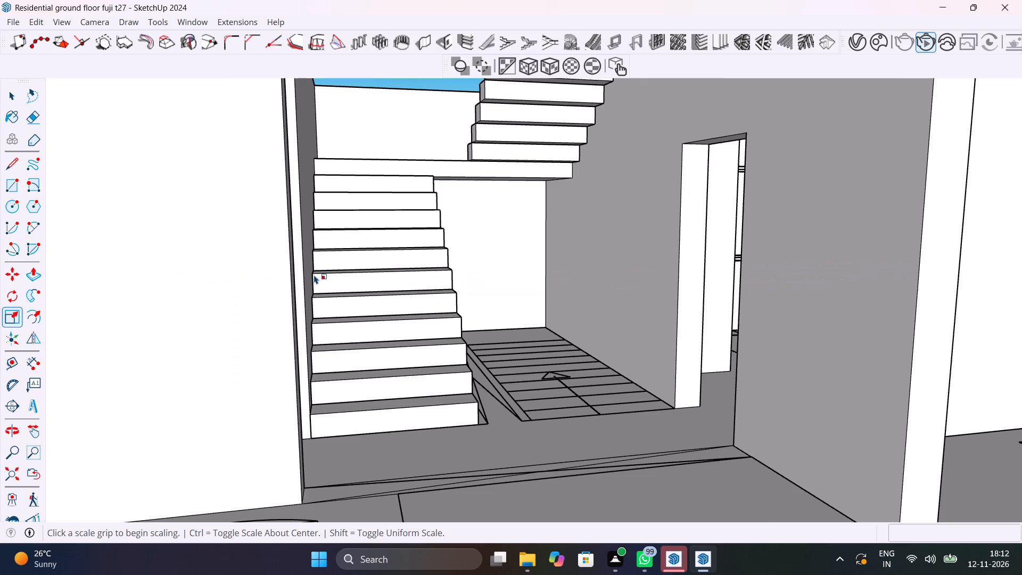
{"action": "scroll", "coordinate": [314, 275], "scroll_direction": "down", "scroll_amount": 7}
{"action": "scroll", "coordinate": [315, 284], "scroll_direction": "up", "scroll_amount": 3}
{"action": "scroll", "coordinate": [315, 284], "scroll_direction": "down", "scroll_amount": 3}
{"action": "scroll", "coordinate": [315, 286], "scroll_direction": "up", "scroll_amount": 9}
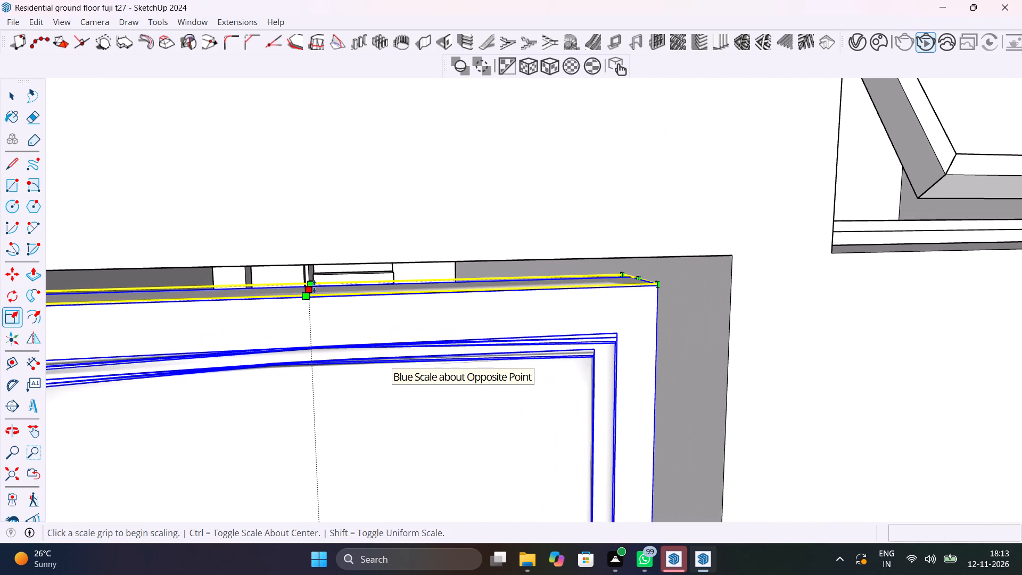
{"action": "left_click", "coordinate": [314, 286]}
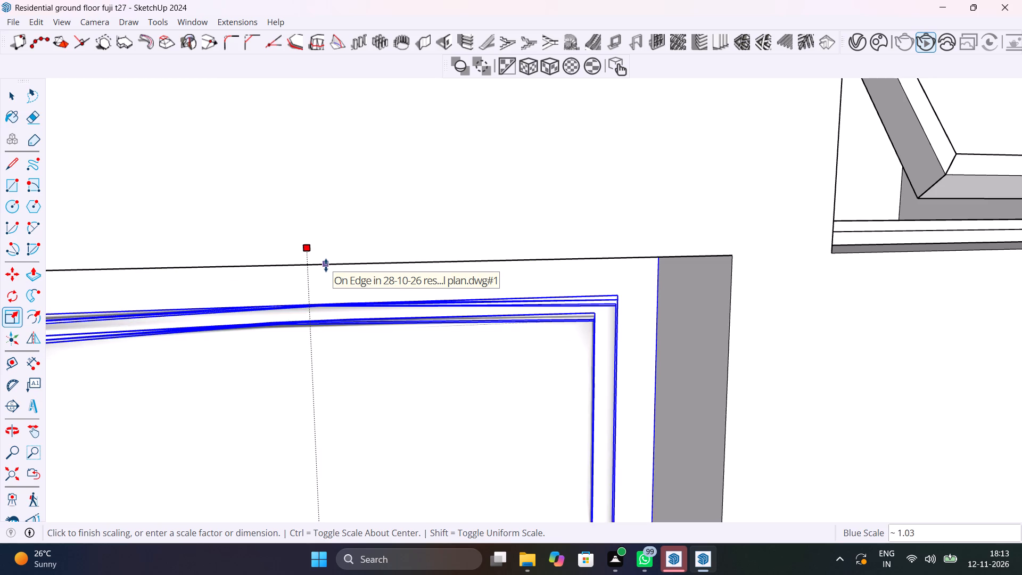
{"action": "left_click", "coordinate": [326, 265]}
{"action": "scroll", "coordinate": [335, 292], "scroll_direction": "down", "scroll_amount": 17}
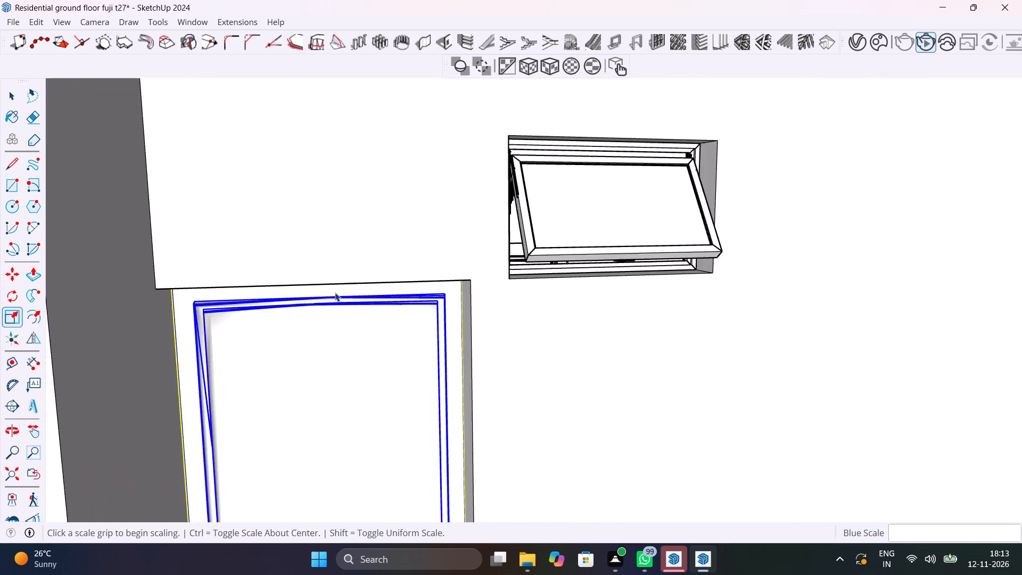
{"action": "key", "text": "space"}
{"action": "scroll", "coordinate": [335, 292], "scroll_direction": "down", "scroll_amount": 19}
{"action": "left_click", "coordinate": [624, 187]}
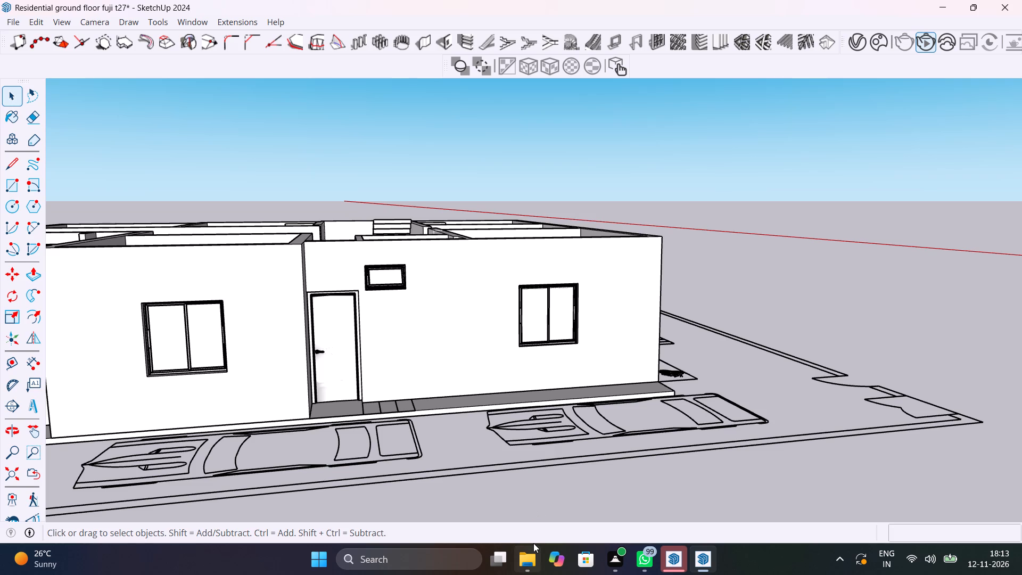
Save the model with the front door fitted to the full entrance opening.
{"action": "left_click", "coordinate": [755, 470]}
{"action": "middle_click_drag", "start_coordinate": [517, 406], "coordinate": [422, 541]}
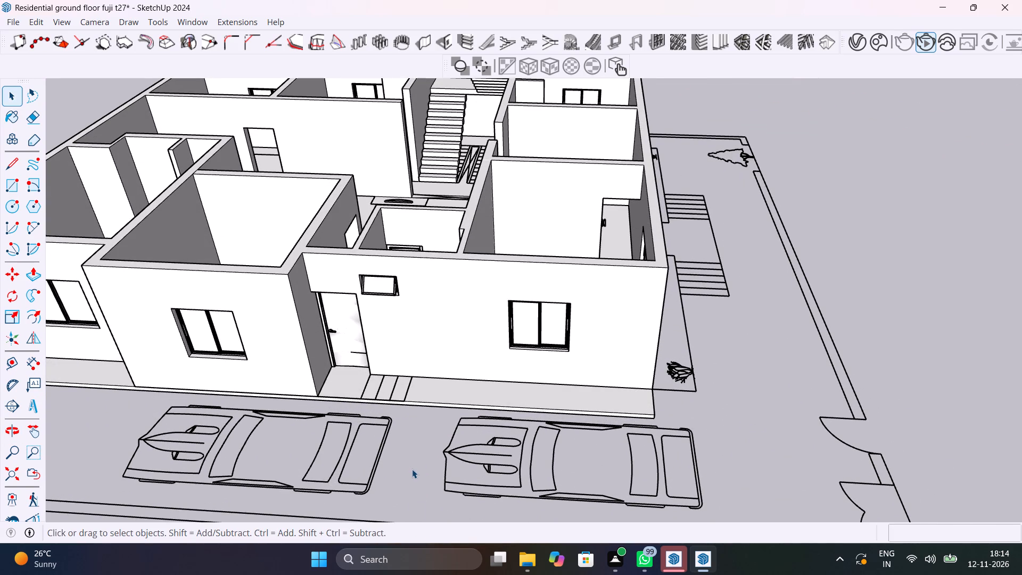
{"action": "scroll", "coordinate": [455, 467], "scroll_direction": "down", "scroll_amount": 1}
{"action": "middle_click_drag", "start_coordinate": [440, 457], "coordinate": [390, 450]}
{"action": "middle_click_drag", "start_coordinate": [390, 450], "coordinate": [254, 439]}
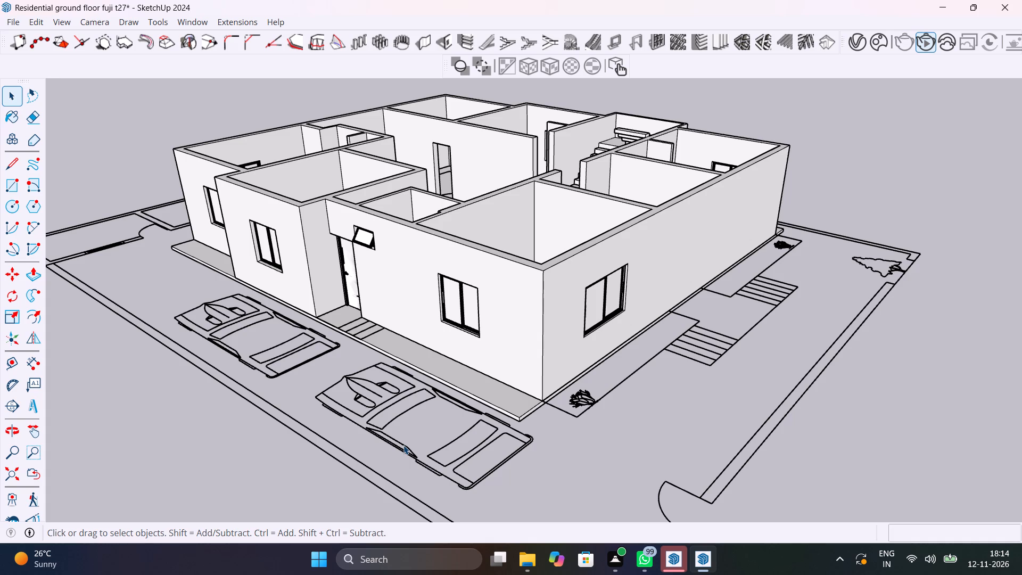
{"action": "key", "text": "ctrl+s"}
{"action": "key", "text": "space"}
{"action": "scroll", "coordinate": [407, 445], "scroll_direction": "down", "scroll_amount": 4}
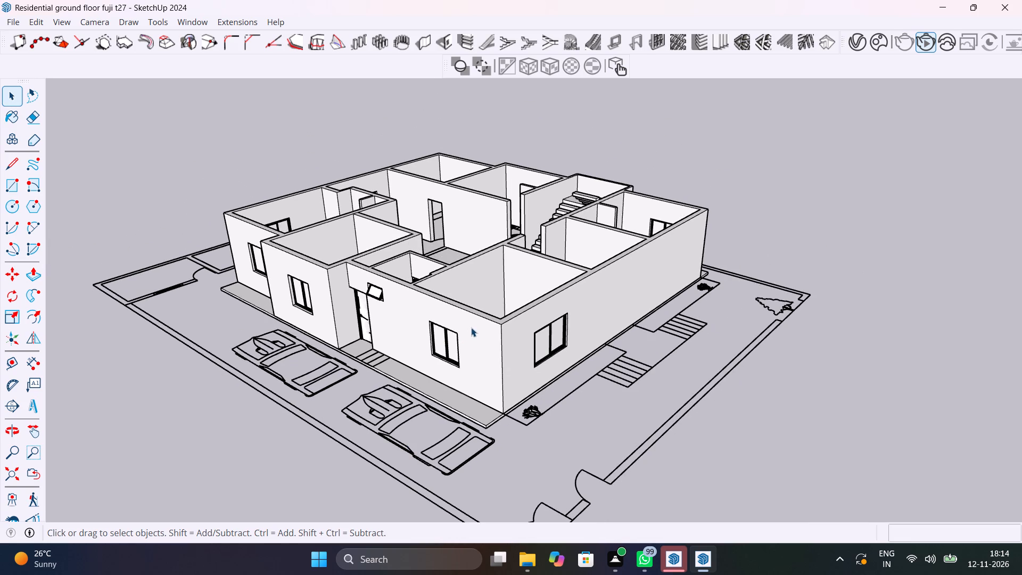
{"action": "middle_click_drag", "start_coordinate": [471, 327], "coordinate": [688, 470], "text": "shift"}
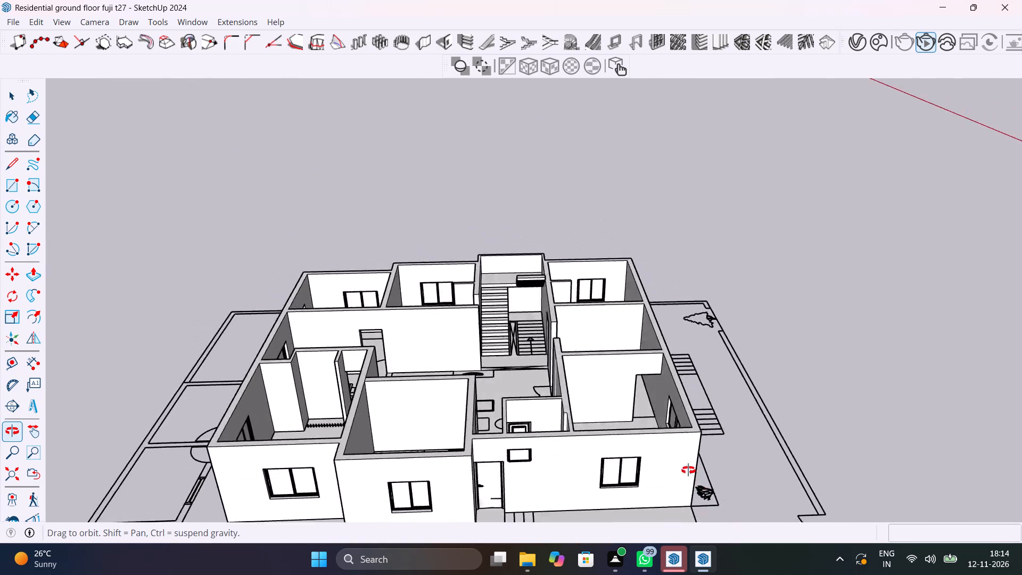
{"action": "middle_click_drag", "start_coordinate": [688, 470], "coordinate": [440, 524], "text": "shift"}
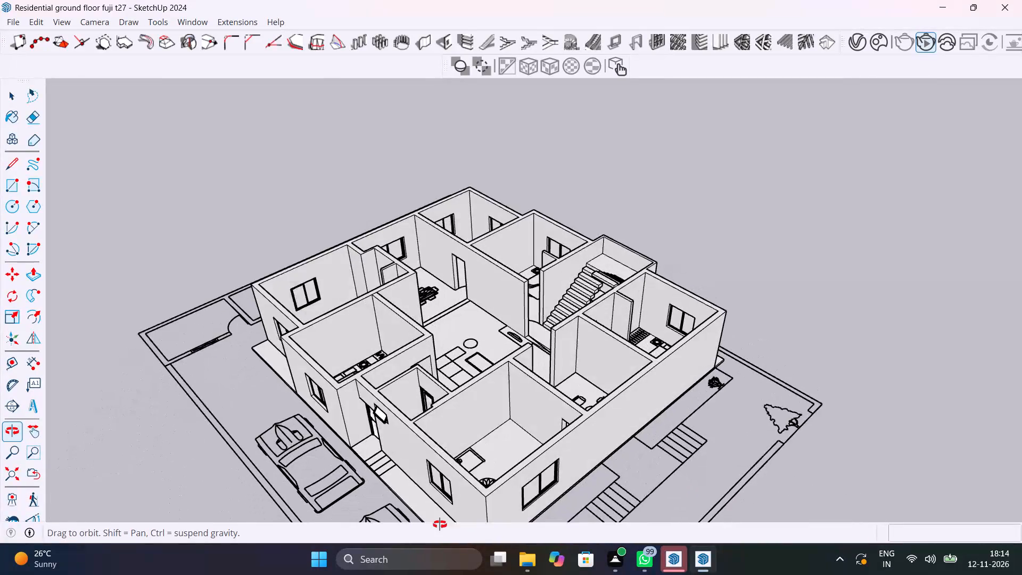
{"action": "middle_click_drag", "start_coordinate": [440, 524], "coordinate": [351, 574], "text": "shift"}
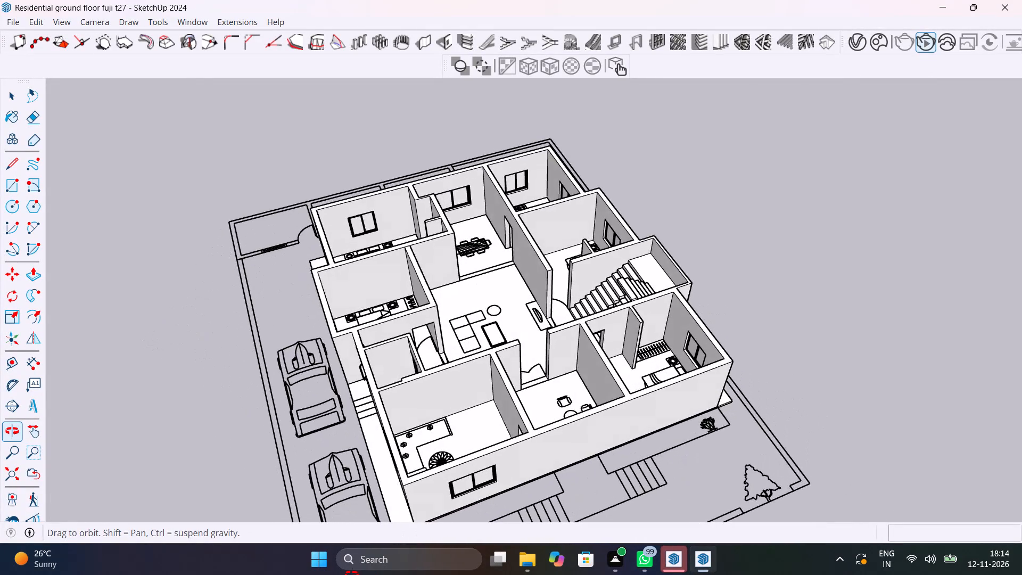
Examine the interior rooms, wall openings, staircase and fitted doors and windows of the ground floor model from several angles.
{"action": "middle_click_drag", "start_coordinate": [351, 574], "coordinate": [358, 563], "text": "shift"}
{"action": "scroll", "coordinate": [550, 376], "scroll_direction": "up", "scroll_amount": 10}
{"action": "middle_click_drag", "start_coordinate": [559, 386], "coordinate": [645, 418], "text": "shift"}
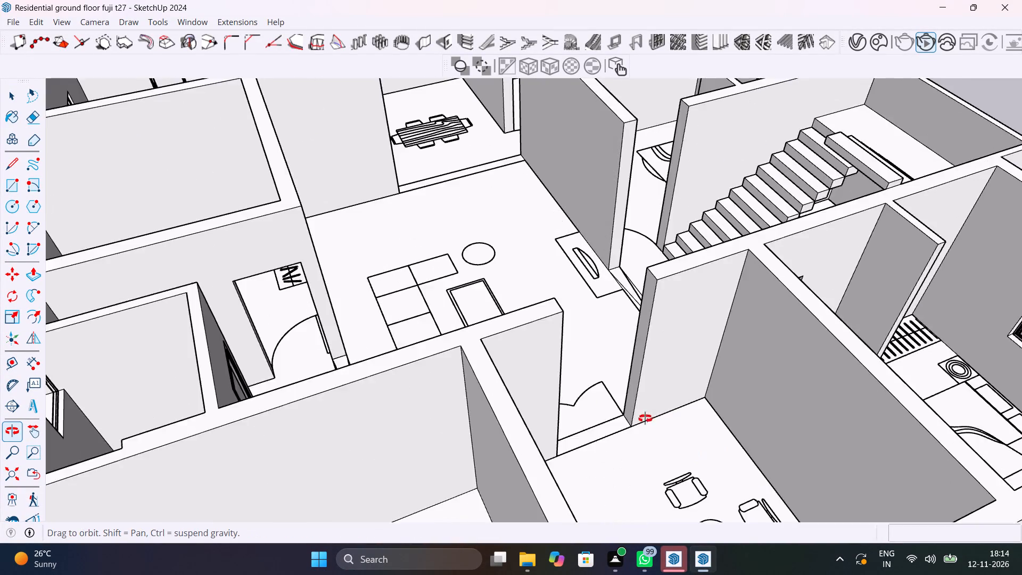
{"action": "middle_click_drag", "start_coordinate": [645, 418], "coordinate": [312, 374], "text": "shift"}
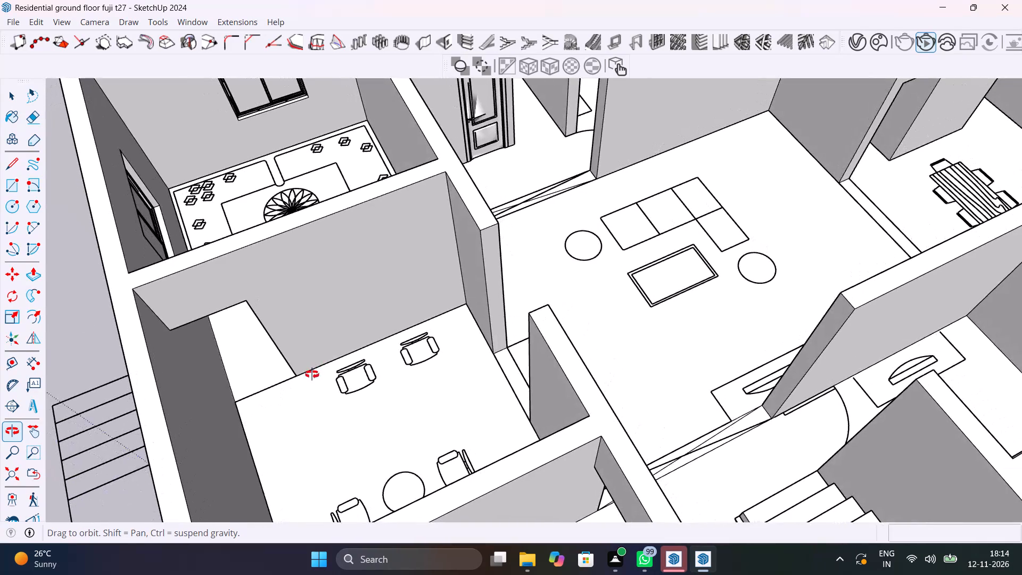
{"action": "middle_click_drag", "start_coordinate": [312, 374], "coordinate": [613, 471], "text": "shift"}
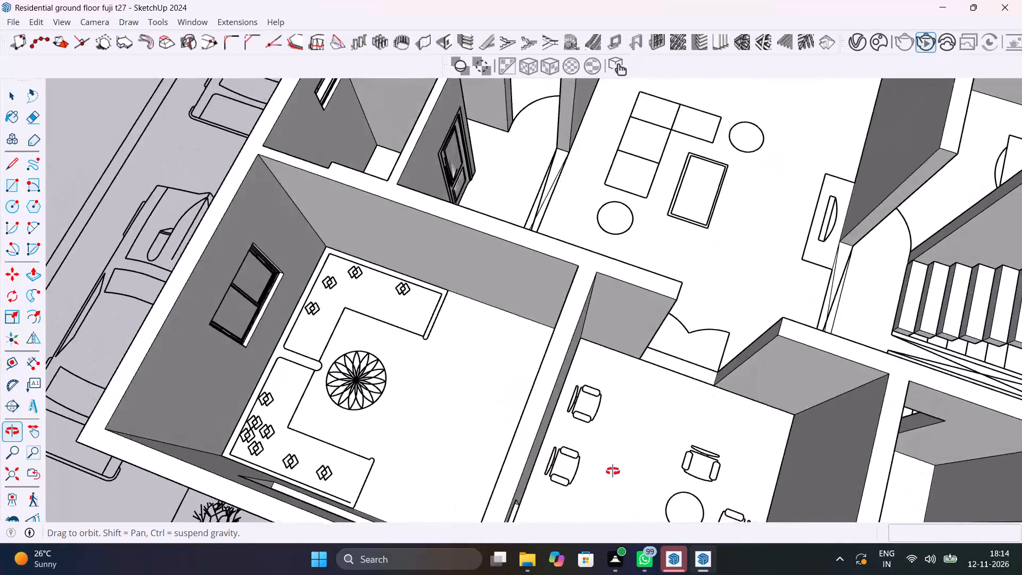
{"action": "middle_click_drag", "start_coordinate": [613, 471], "coordinate": [689, 375], "text": "shift"}
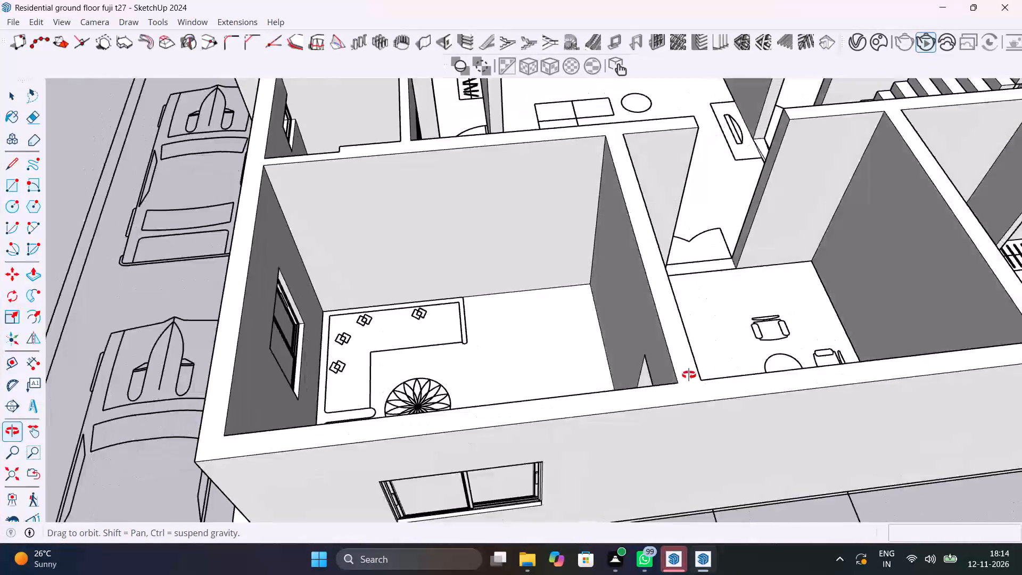
{"action": "middle_click_drag", "start_coordinate": [689, 375], "coordinate": [454, 376], "text": "shift"}
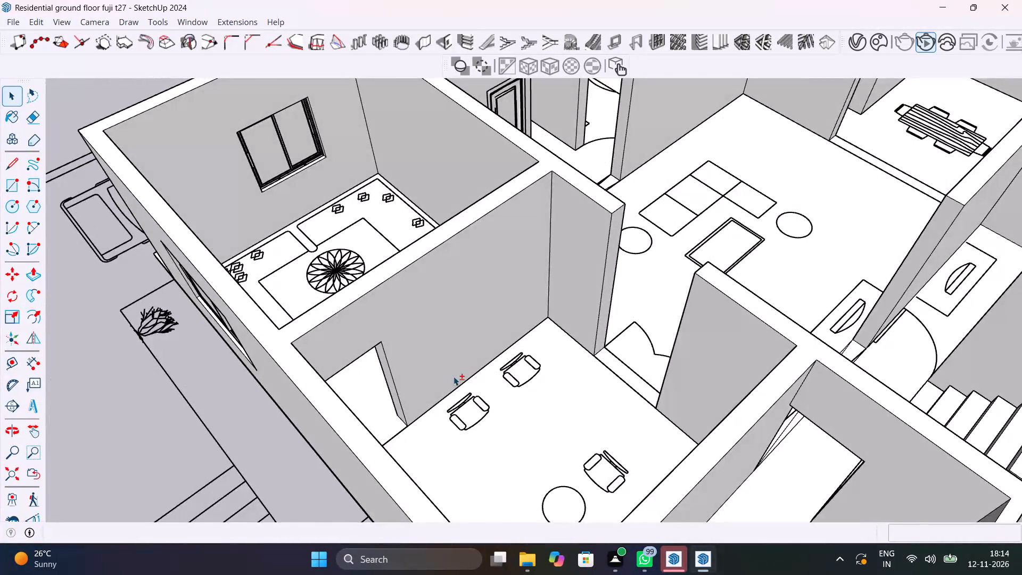
{"action": "scroll", "coordinate": [454, 376], "scroll_direction": "down", "scroll_amount": 10}
{"action": "middle_click_drag", "start_coordinate": [543, 441], "coordinate": [440, 385], "text": "shift"}
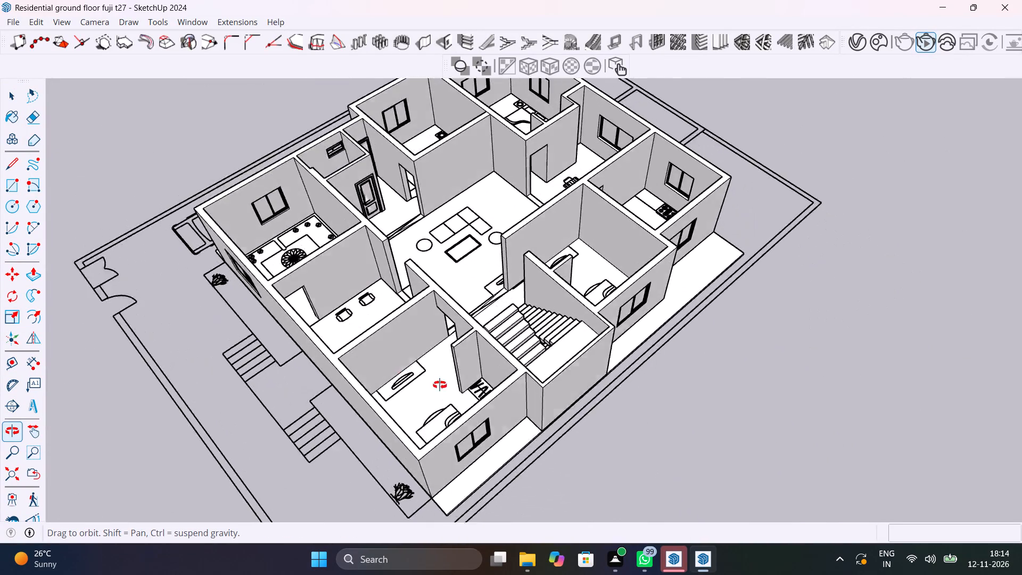
{"action": "middle_click_drag", "start_coordinate": [440, 385], "coordinate": [688, 383], "text": "shift"}
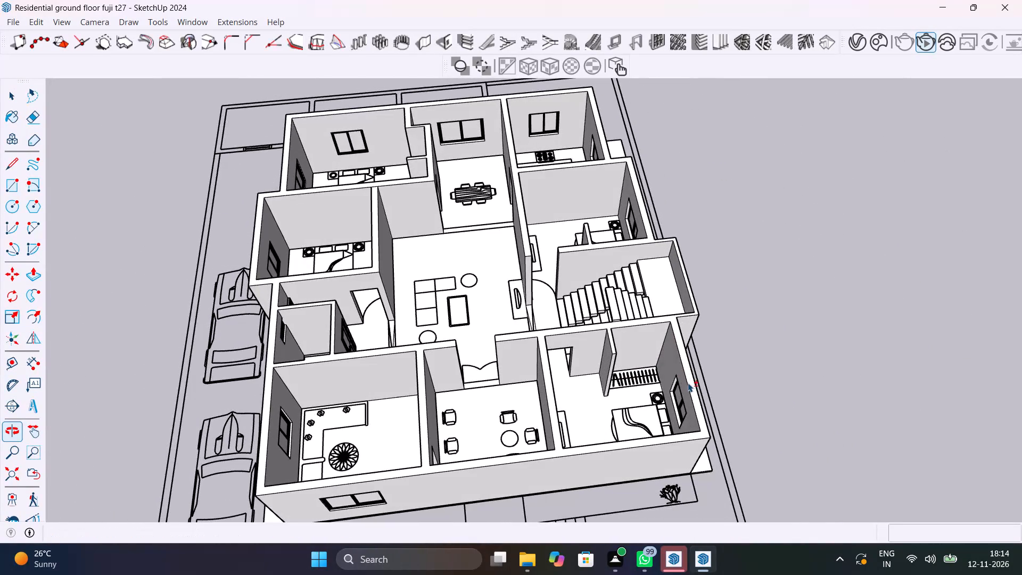
{"action": "scroll", "coordinate": [657, 387], "scroll_direction": "up", "scroll_amount": 11}
{"action": "middle_click_drag", "start_coordinate": [605, 355], "coordinate": [614, 385], "text": "shift"}
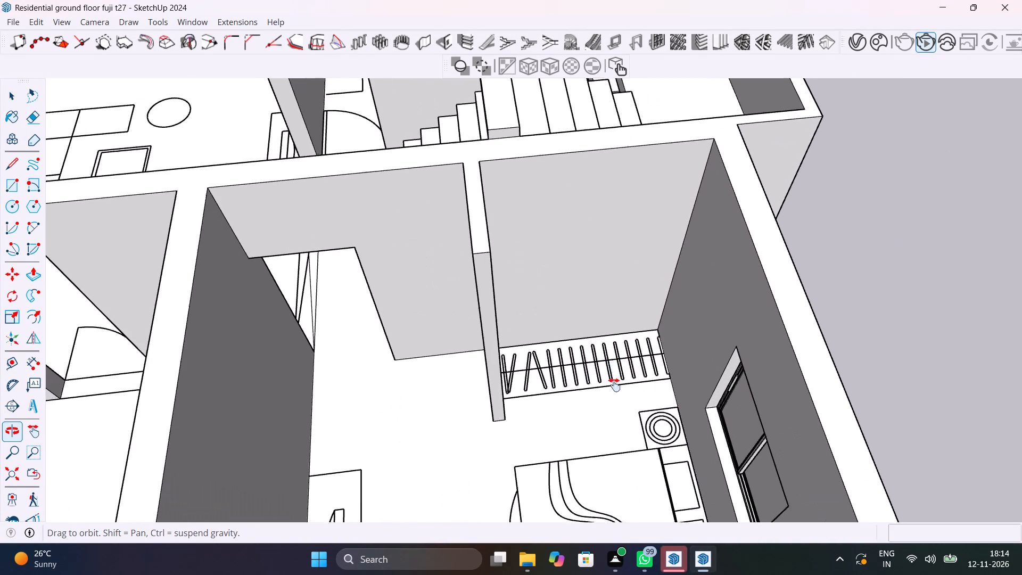
{"action": "middle_click_drag", "start_coordinate": [614, 385], "coordinate": [580, 333], "text": "shift"}
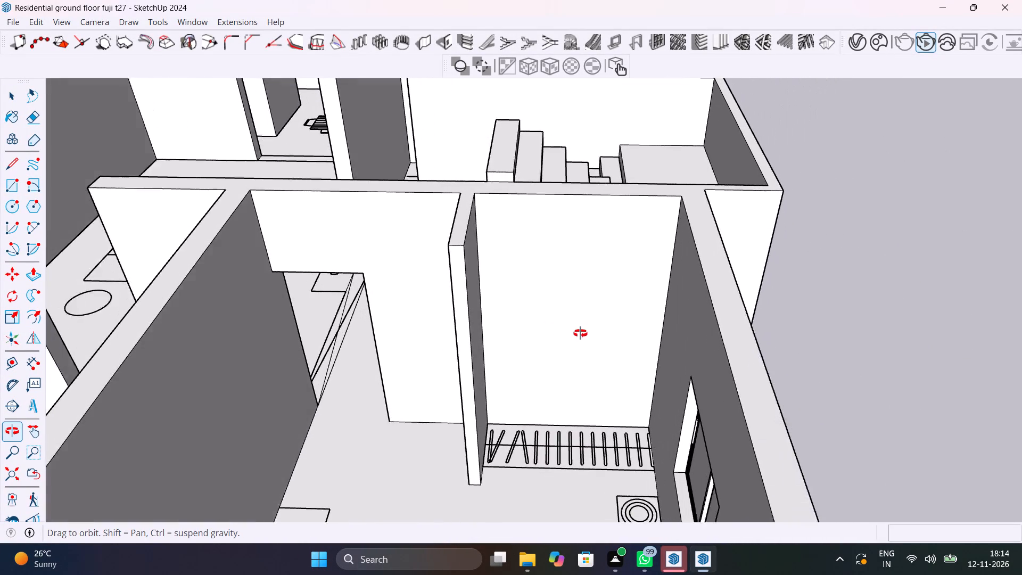
{"action": "middle_click_drag", "start_coordinate": [580, 333], "coordinate": [587, 333], "text": "shift"}
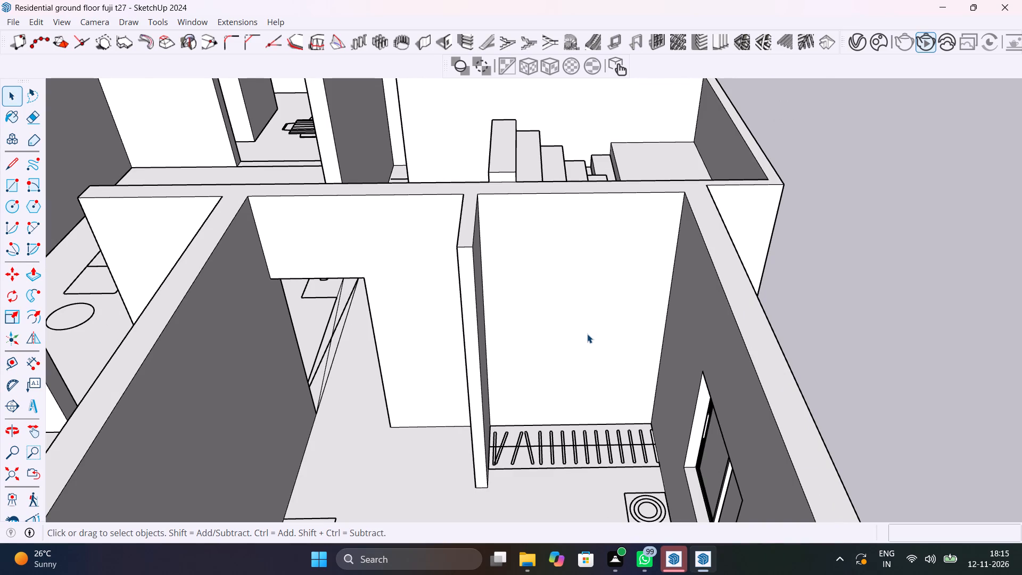
{"action": "scroll", "coordinate": [580, 387], "scroll_direction": "down", "scroll_amount": 7}
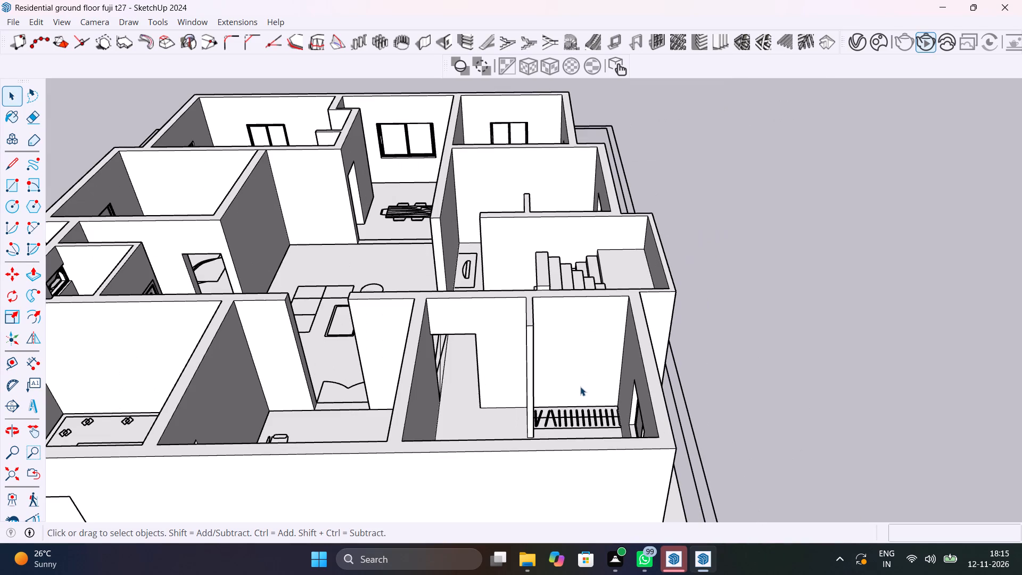
{"action": "scroll", "coordinate": [433, 337], "scroll_direction": "down", "scroll_amount": 4}
{"action": "middle_click_drag", "start_coordinate": [416, 350], "coordinate": [617, 447]}
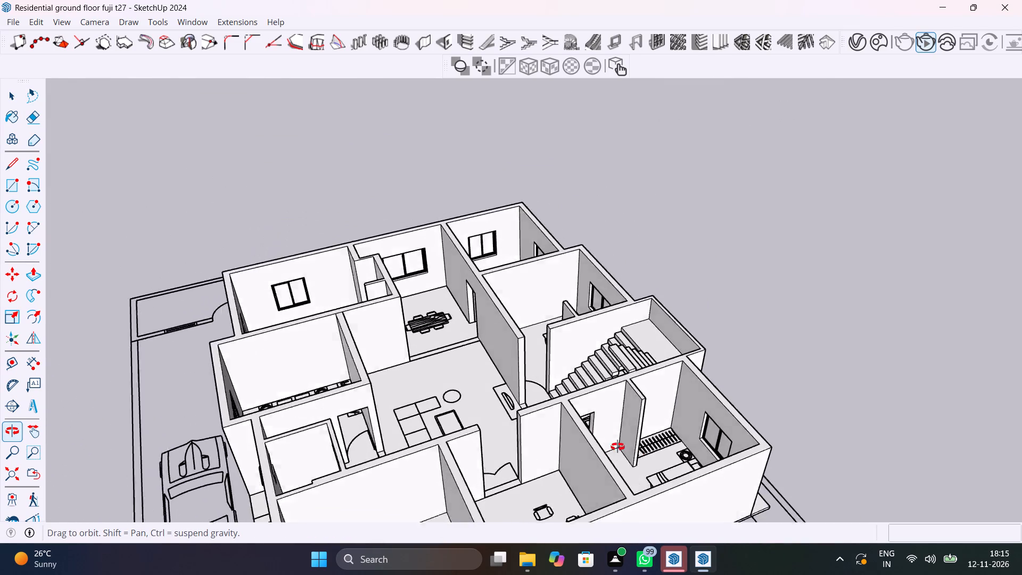
{"action": "middle_click_drag", "start_coordinate": [617, 447], "coordinate": [484, 407]}
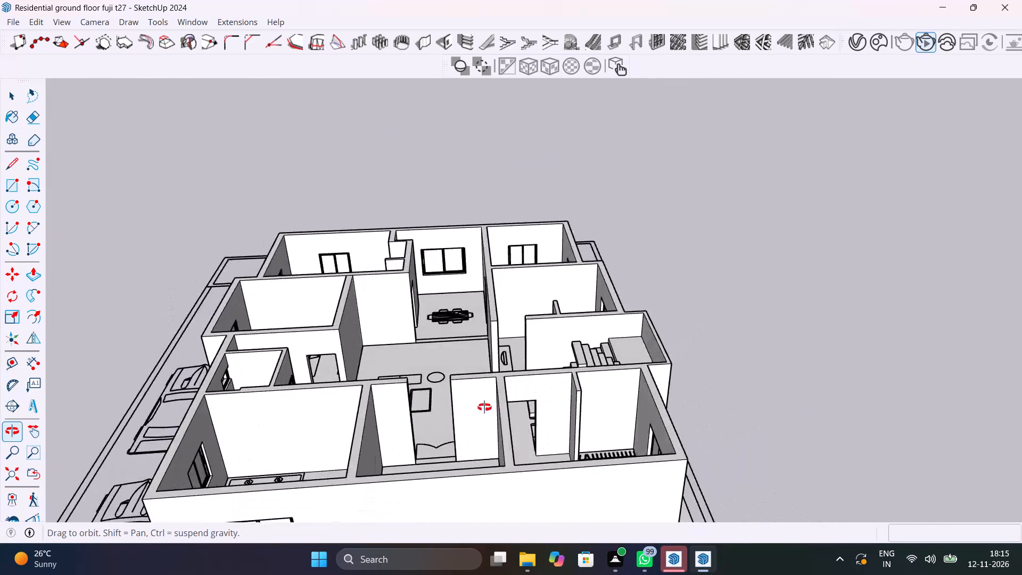
{"action": "middle_click_drag", "start_coordinate": [484, 407], "coordinate": [265, 418]}
{"action": "middle_click_drag", "start_coordinate": [594, 401], "coordinate": [471, 434], "text": "shift"}
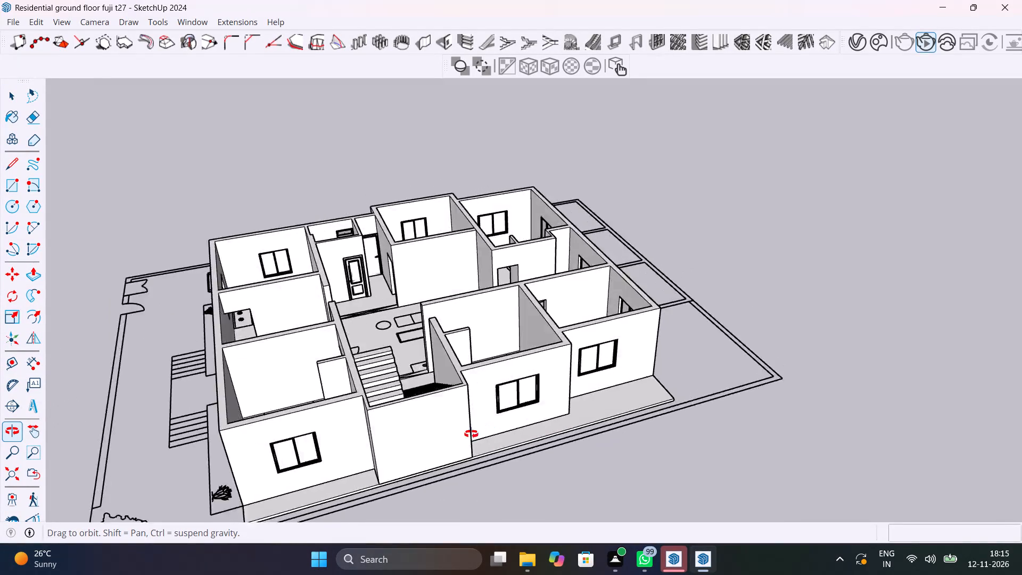
{"action": "middle_click_drag", "start_coordinate": [471, 434], "coordinate": [241, 448], "text": "shift"}
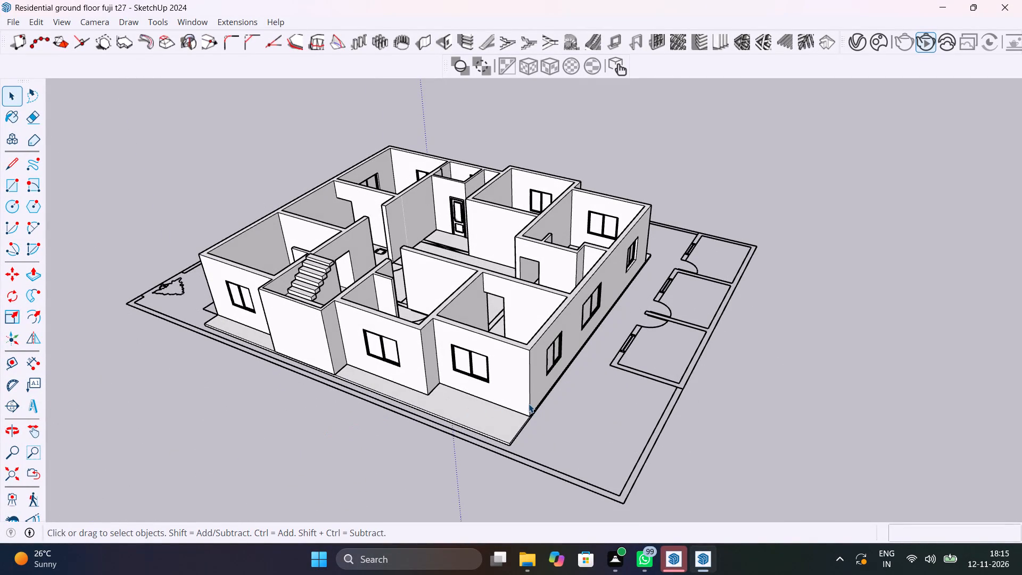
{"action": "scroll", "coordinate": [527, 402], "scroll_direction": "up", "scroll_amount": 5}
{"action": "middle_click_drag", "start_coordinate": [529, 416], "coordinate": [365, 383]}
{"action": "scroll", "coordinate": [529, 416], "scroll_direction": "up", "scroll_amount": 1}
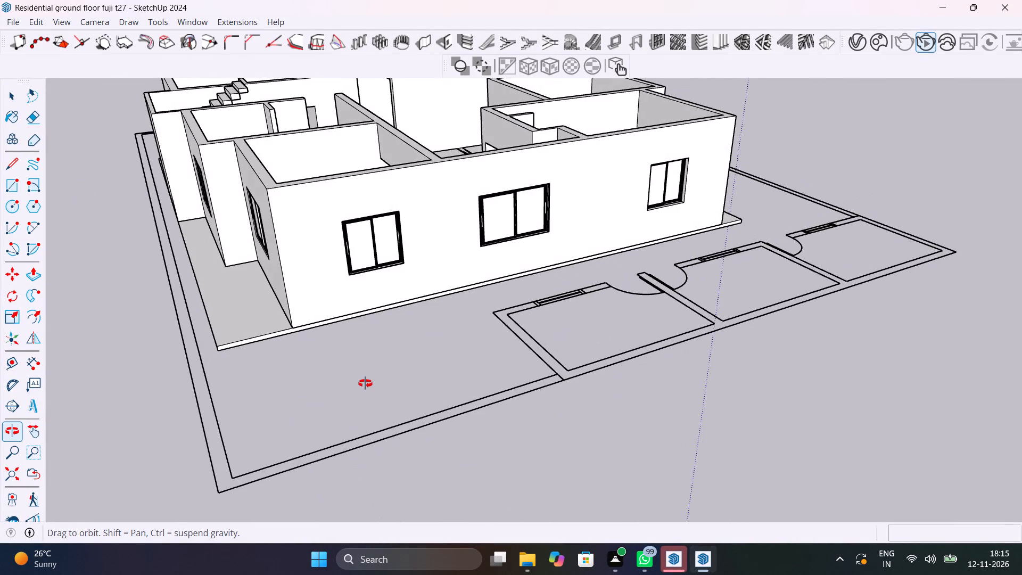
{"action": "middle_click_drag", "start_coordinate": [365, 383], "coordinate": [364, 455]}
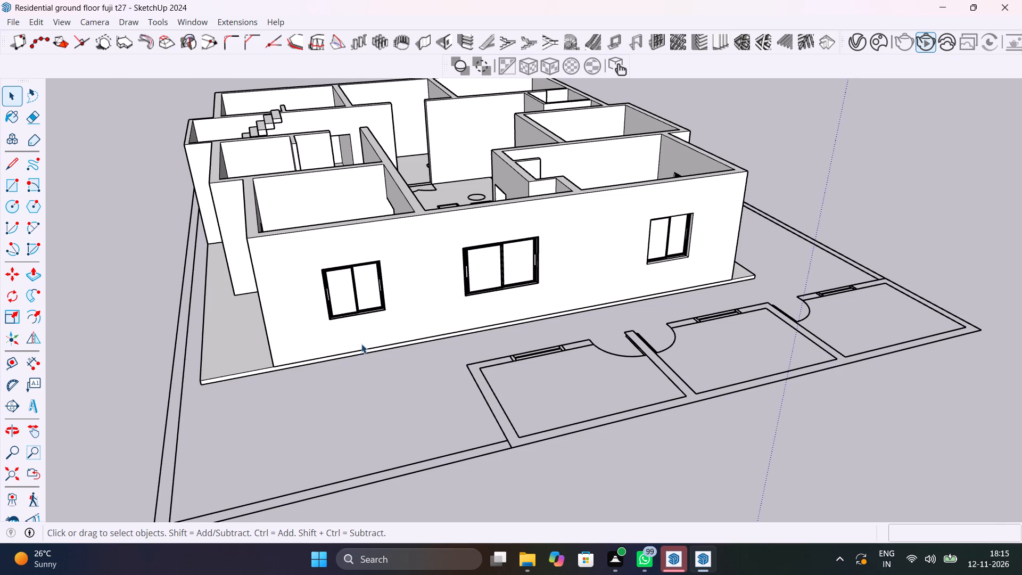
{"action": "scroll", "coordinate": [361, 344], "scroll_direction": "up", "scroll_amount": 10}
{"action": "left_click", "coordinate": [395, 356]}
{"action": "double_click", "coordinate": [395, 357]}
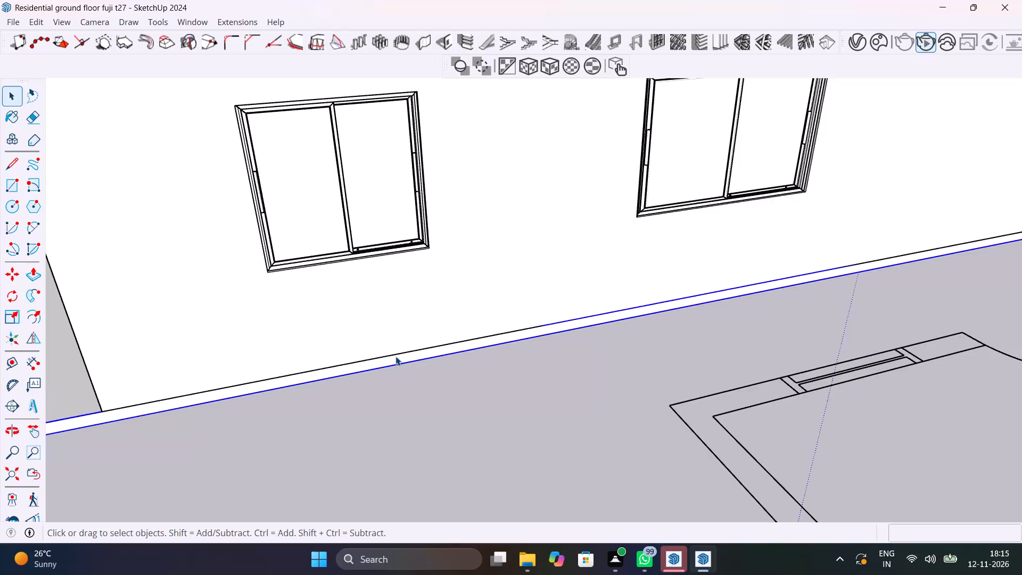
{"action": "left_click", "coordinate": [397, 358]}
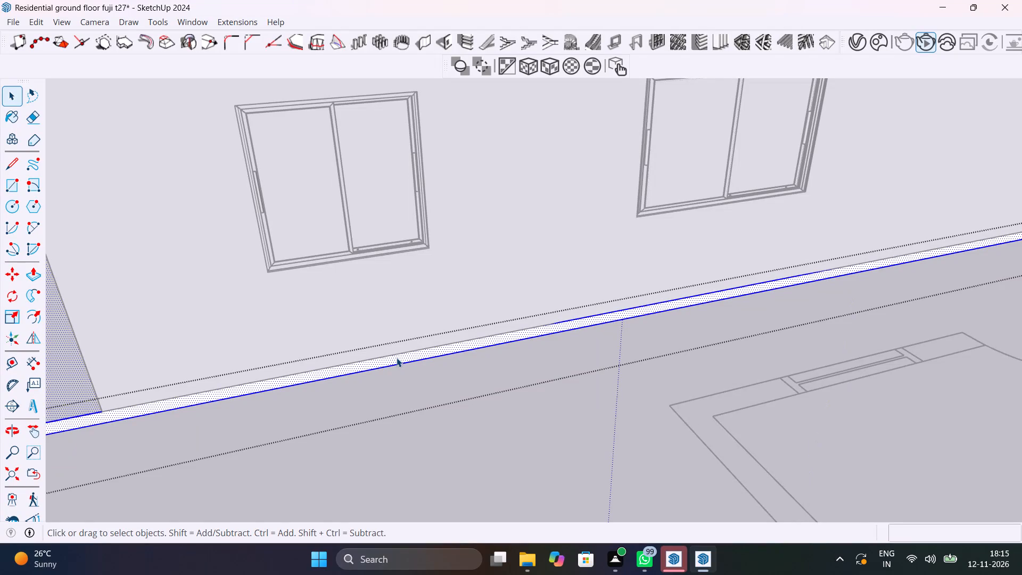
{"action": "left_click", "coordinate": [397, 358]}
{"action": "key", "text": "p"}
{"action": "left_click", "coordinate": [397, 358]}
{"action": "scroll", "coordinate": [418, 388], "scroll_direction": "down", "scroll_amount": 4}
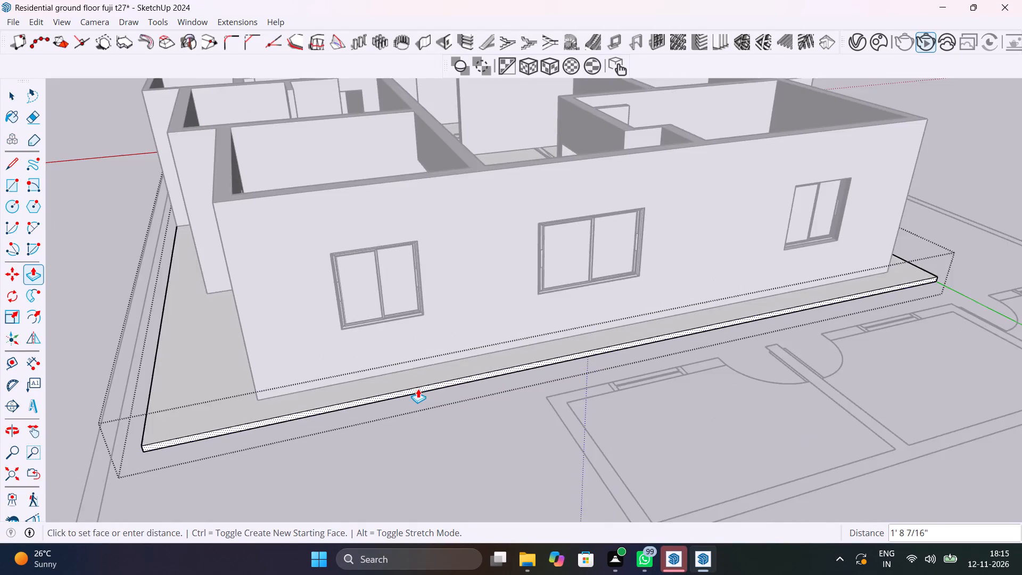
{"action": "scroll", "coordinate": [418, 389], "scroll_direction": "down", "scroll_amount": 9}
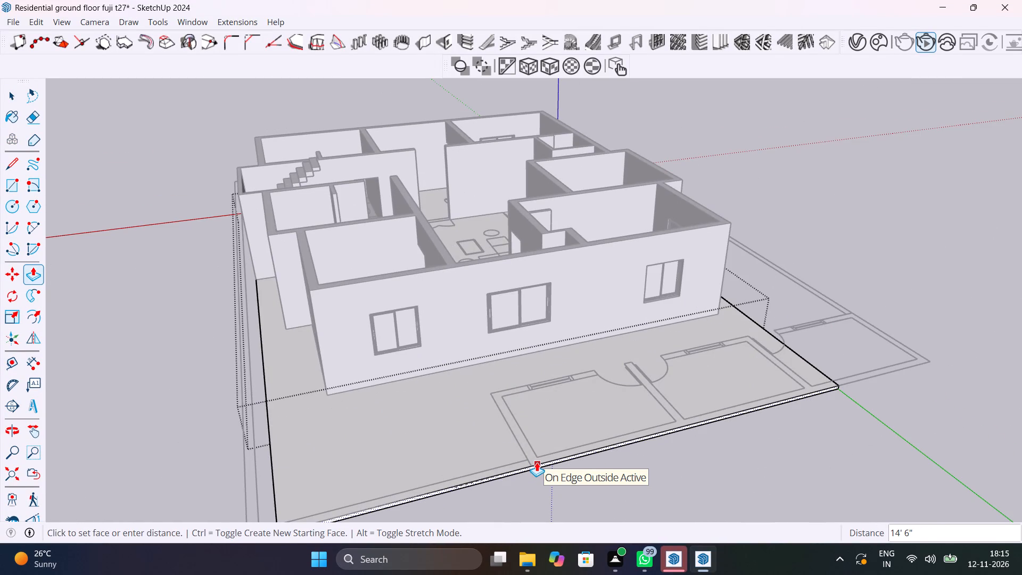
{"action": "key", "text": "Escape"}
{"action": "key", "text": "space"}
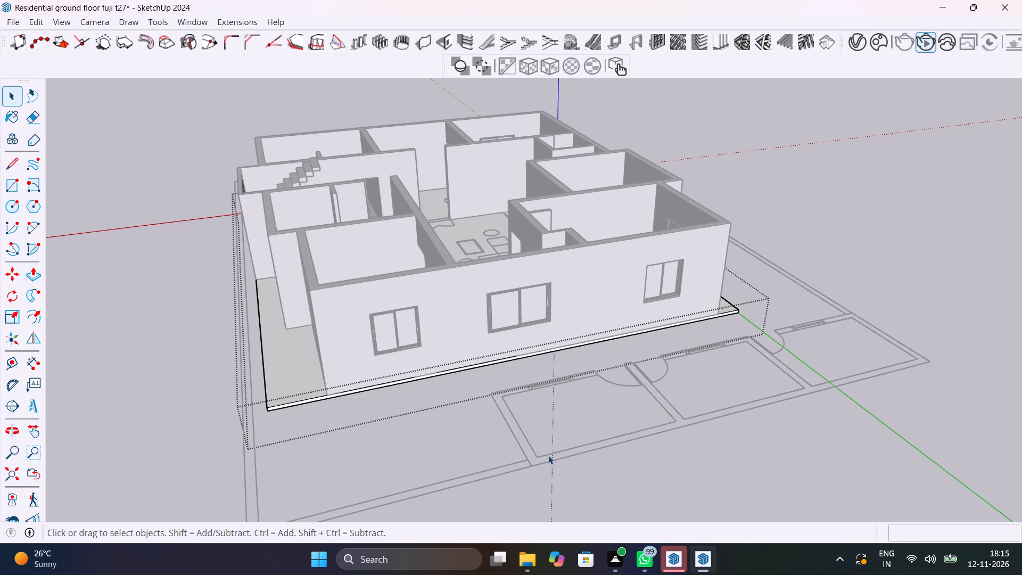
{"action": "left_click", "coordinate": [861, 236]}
Examine the house's parking side, bedrooms and living area, along with the flat outlines of the small rooms along the boundary.
{"action": "middle_click_drag", "start_coordinate": [774, 327], "coordinate": [394, 355]}
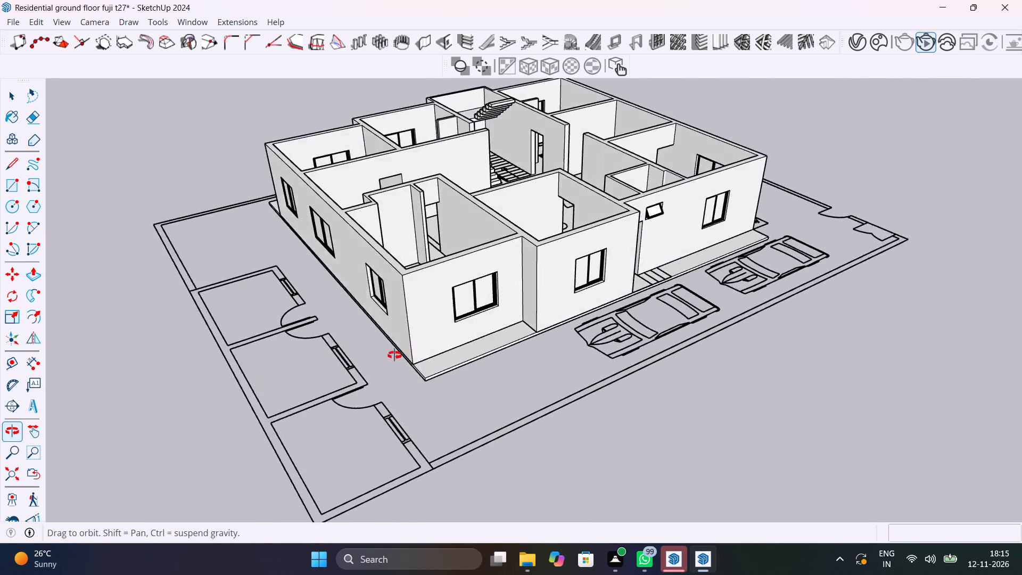
{"action": "middle_click_drag", "start_coordinate": [394, 355], "coordinate": [287, 377]}
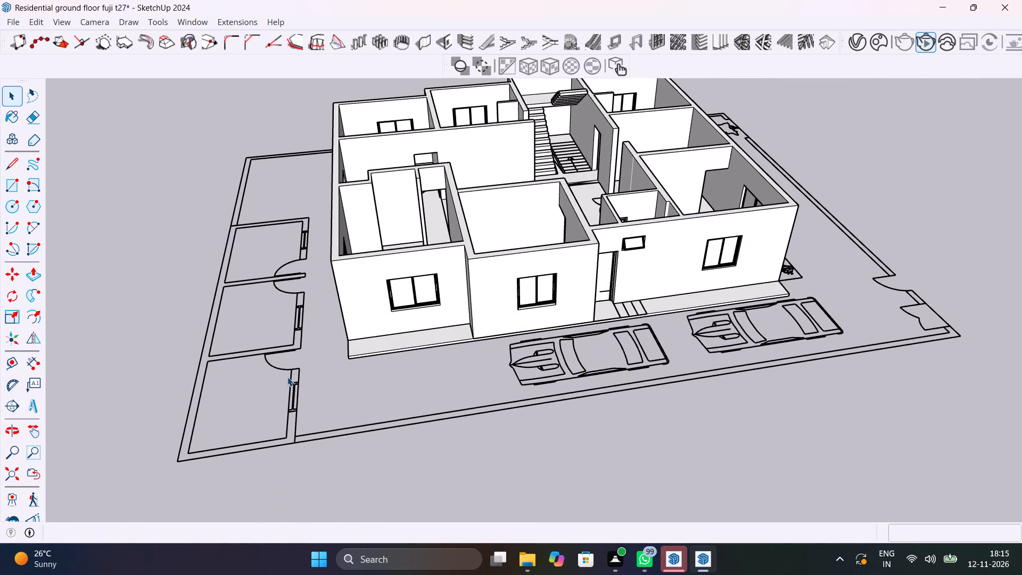
{"action": "middle_click_drag", "start_coordinate": [640, 340], "coordinate": [642, 347]}
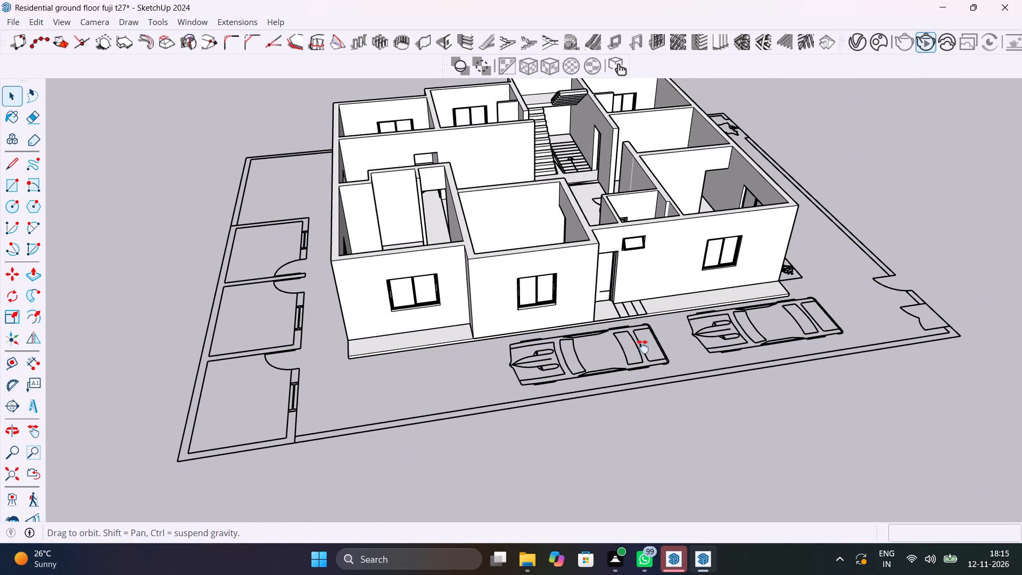
{"action": "middle_click_drag", "start_coordinate": [642, 347], "coordinate": [729, 327]}
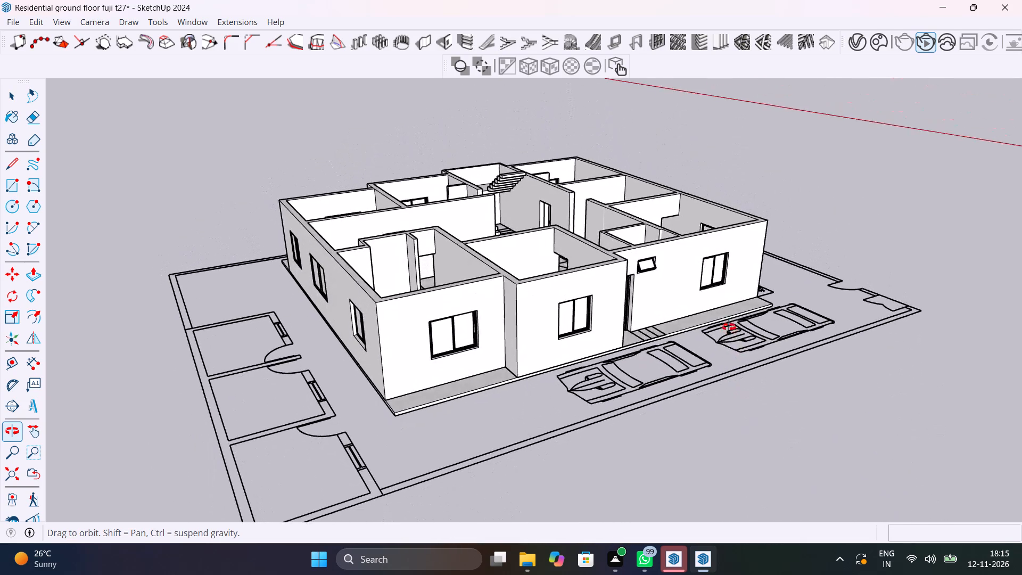
{"action": "middle_click_drag", "start_coordinate": [729, 327], "coordinate": [639, 479]}
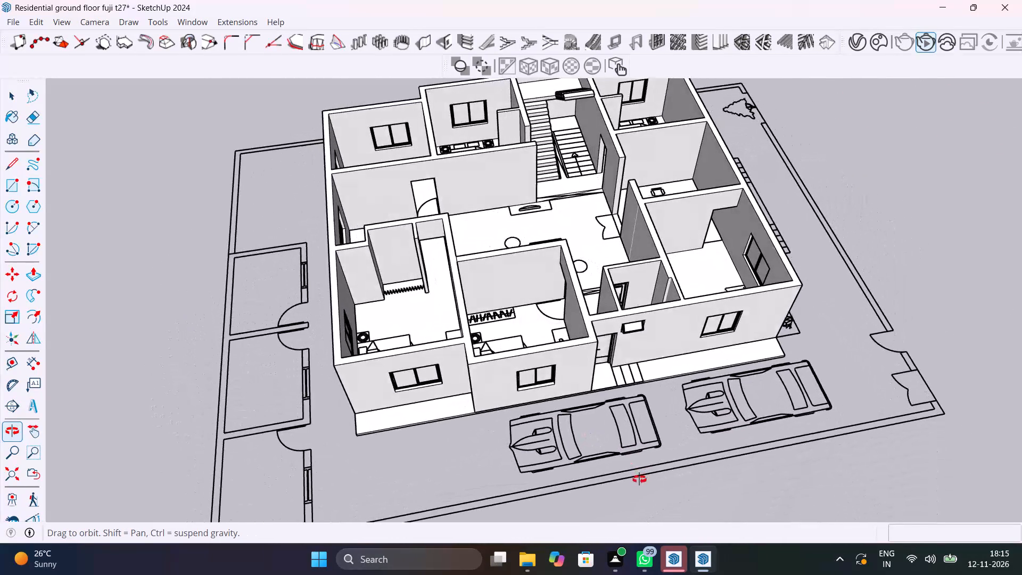
{"action": "middle_click_drag", "start_coordinate": [639, 479], "coordinate": [570, 474]}
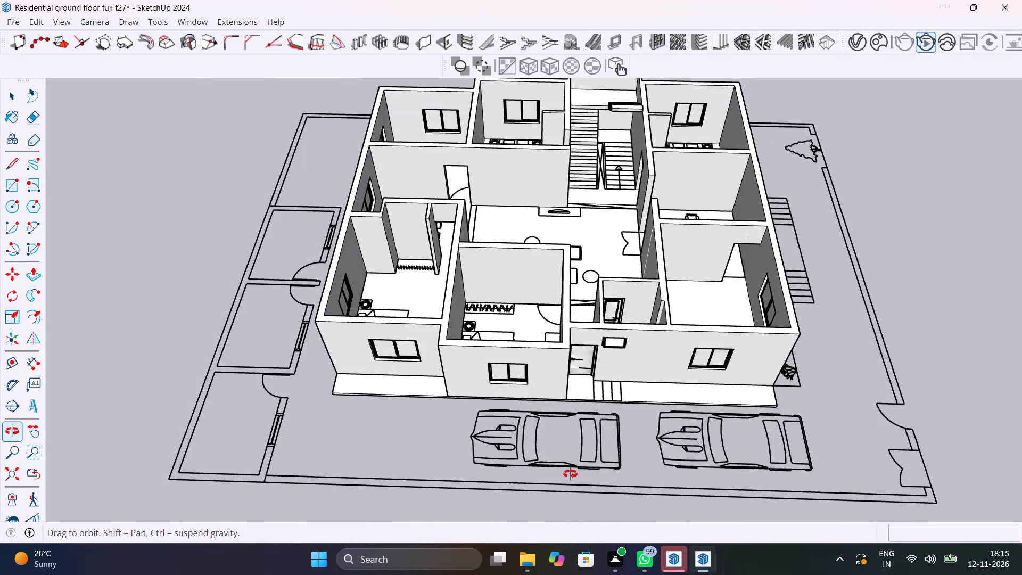
{"action": "middle_click_drag", "start_coordinate": [570, 474], "coordinate": [938, 516]}
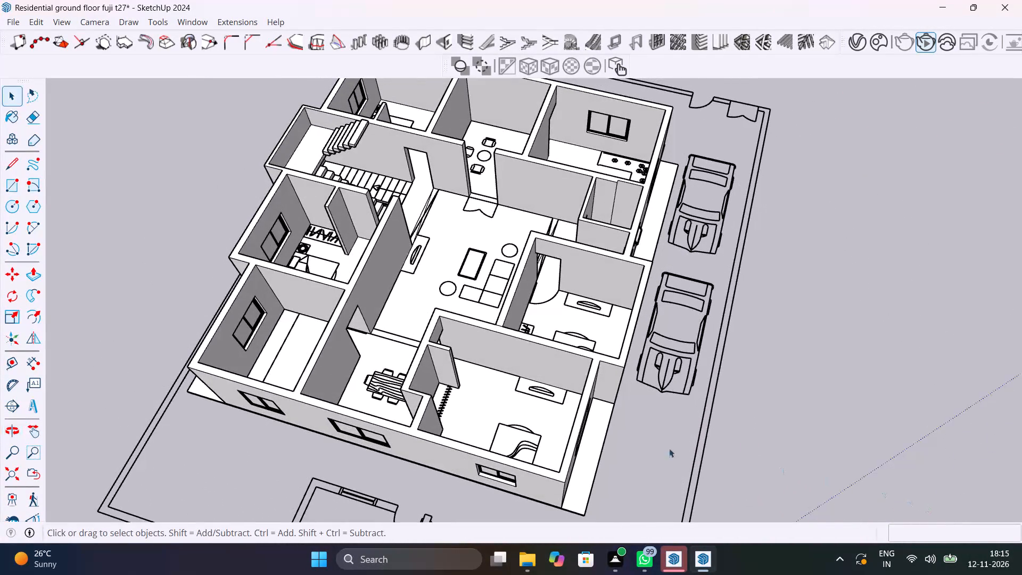
{"action": "scroll", "coordinate": [492, 408], "scroll_direction": "up", "scroll_amount": 6}
{"action": "middle_click_drag", "start_coordinate": [521, 405], "coordinate": [654, 356], "text": "shift"}
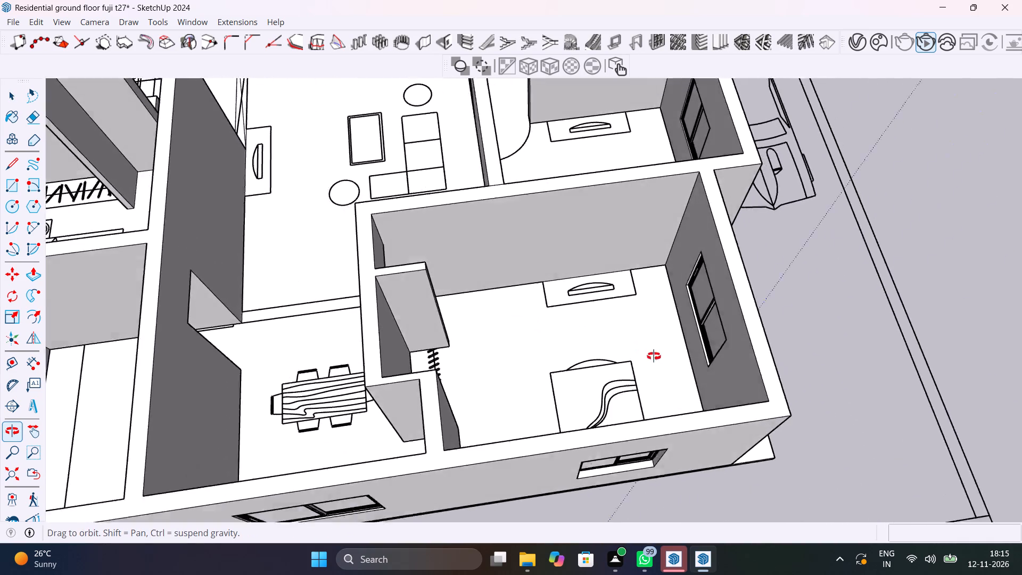
{"action": "middle_click_drag", "start_coordinate": [654, 356], "coordinate": [373, 388], "text": "shift"}
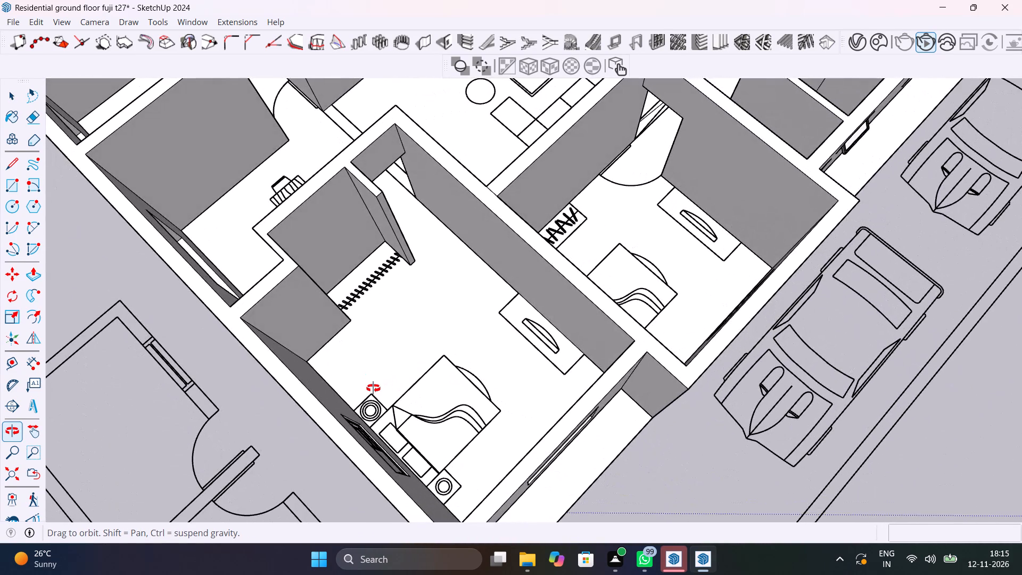
{"action": "middle_click_drag", "start_coordinate": [373, 388], "coordinate": [419, 389], "text": "shift"}
{"action": "scroll", "coordinate": [520, 345], "scroll_direction": "down", "scroll_amount": 6}
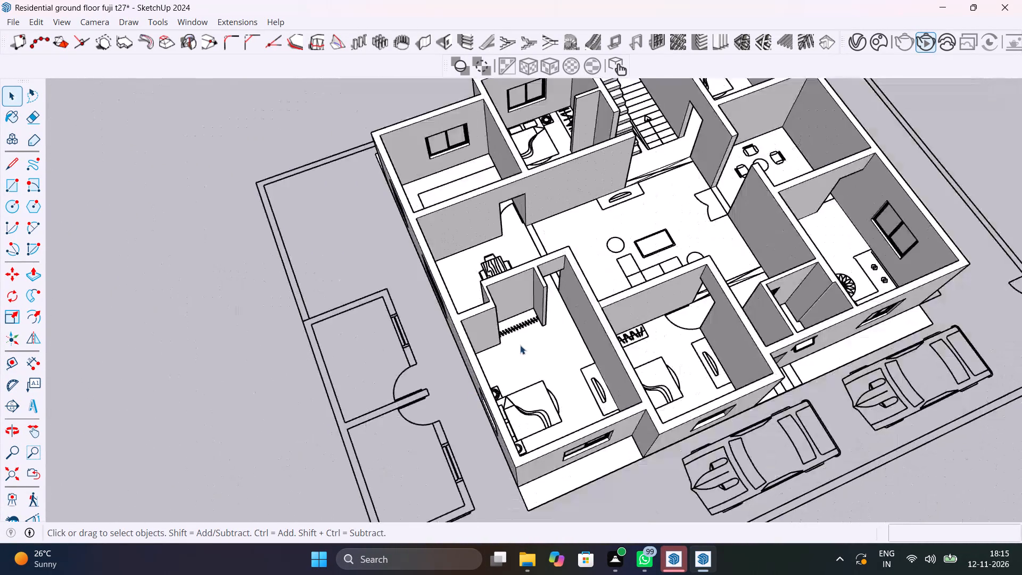
{"action": "middle_click_drag", "start_coordinate": [570, 348], "coordinate": [225, 358], "text": "shift"}
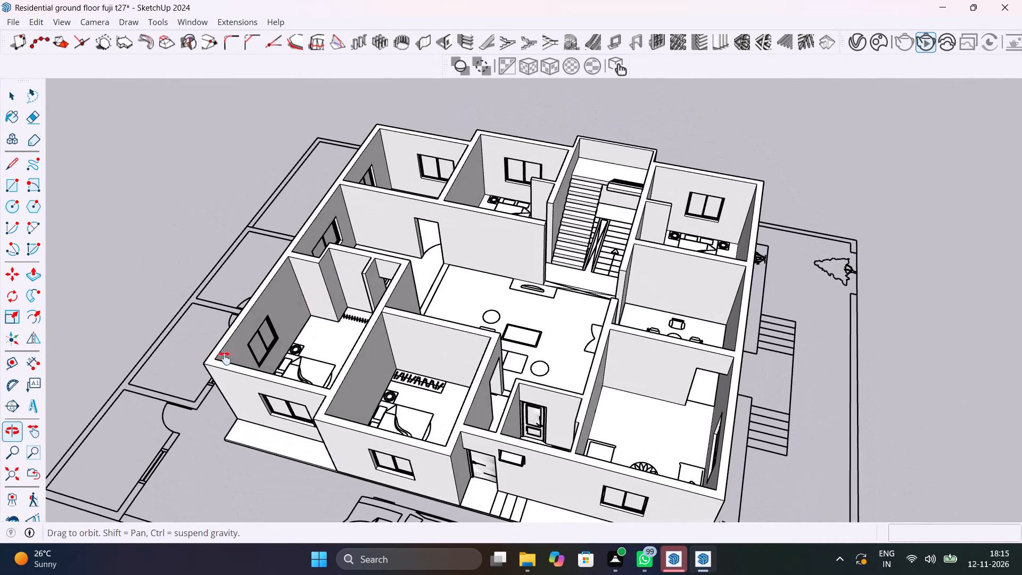
{"action": "middle_click_drag", "start_coordinate": [225, 358], "coordinate": [597, 358], "text": "shift"}
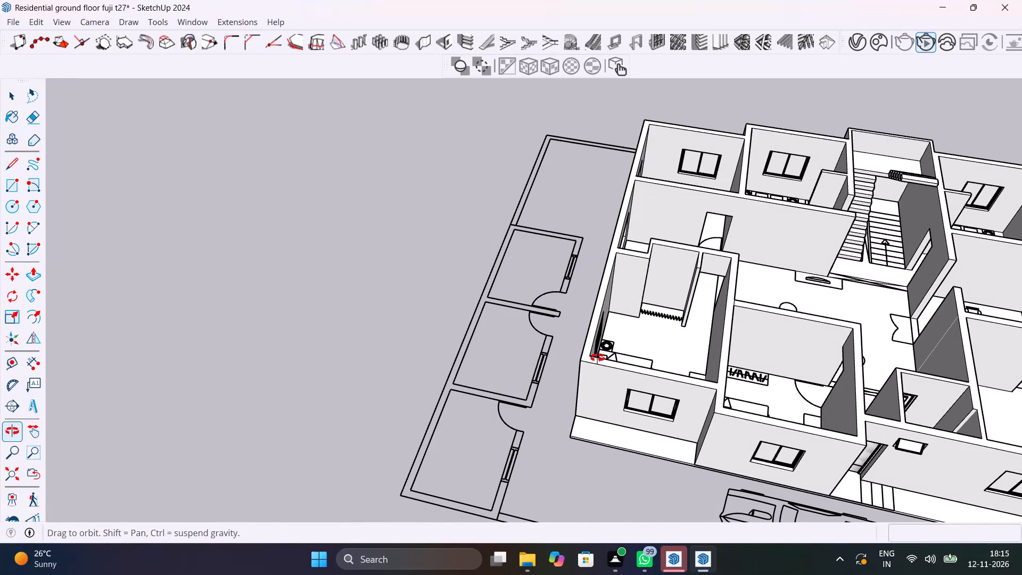
{"action": "middle_click_drag", "start_coordinate": [597, 358], "coordinate": [620, 311], "text": "shift"}
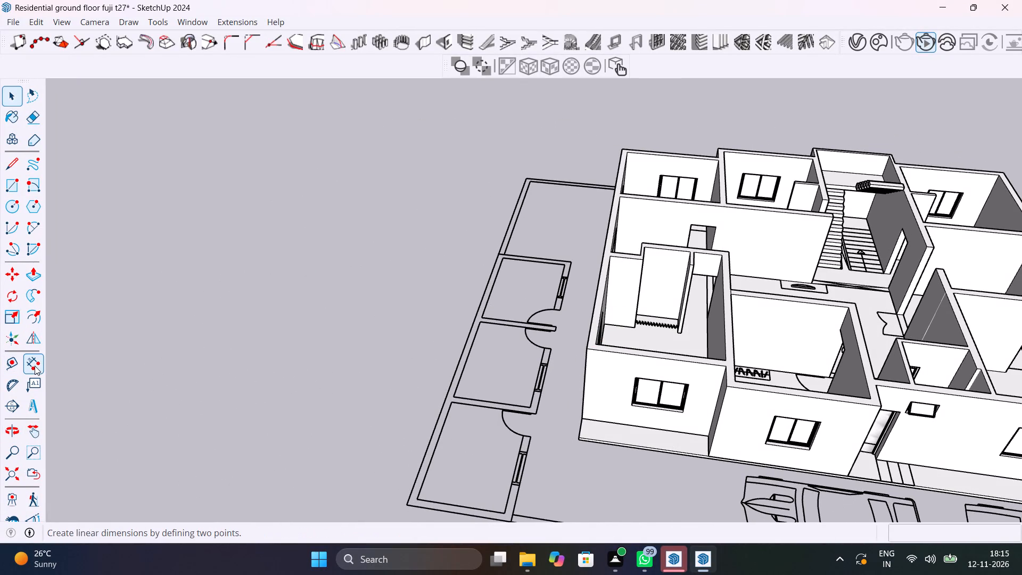
Measure the inner width and length of the end room in the flat outlines along the boundary, leaving no dimensions placed.
{"action": "left_click", "coordinate": [35, 366]}
{"action": "left_click", "coordinate": [504, 512]}
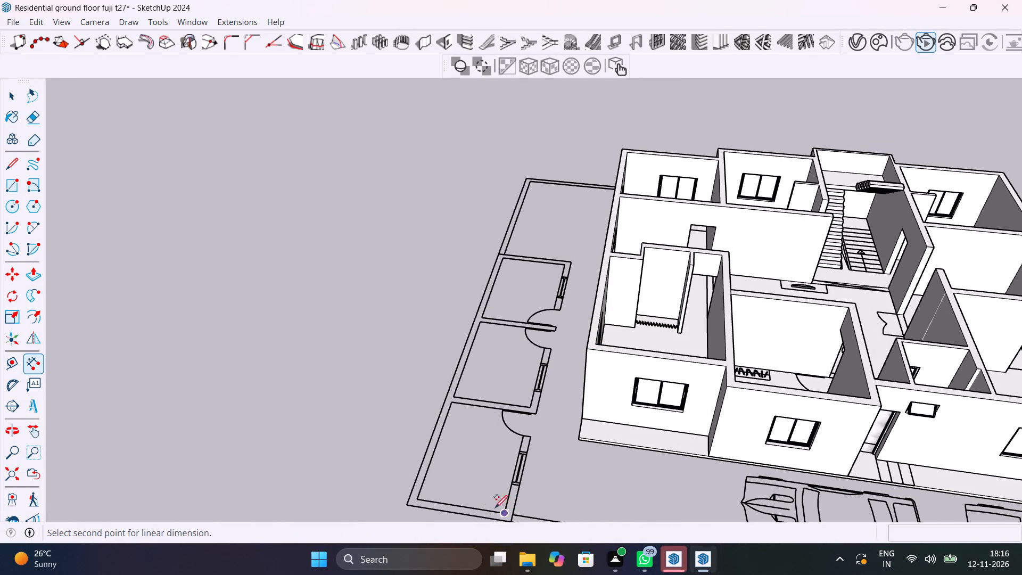
{"action": "key", "text": "Escape"}
{"action": "left_click", "coordinate": [419, 498]}
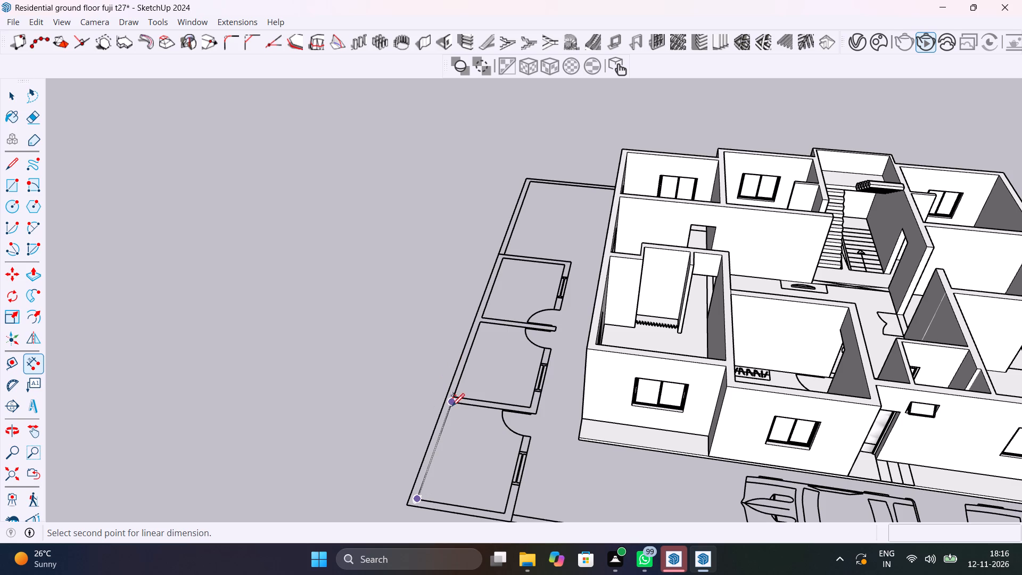
{"action": "left_click", "coordinate": [451, 403]}
{"action": "key", "text": "Escape"}
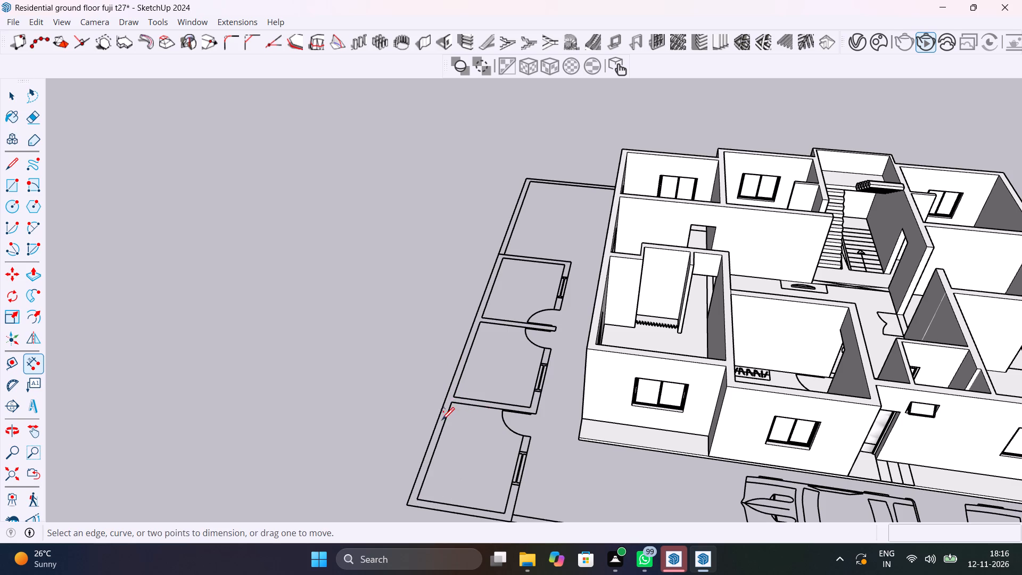
Save the residential ground floor model.
{"action": "scroll", "coordinate": [442, 419], "scroll_direction": "down", "scroll_amount": 7}
{"action": "key", "text": "space"}
{"action": "middle_click_drag", "start_coordinate": [487, 448], "coordinate": [446, 439], "text": "shift"}
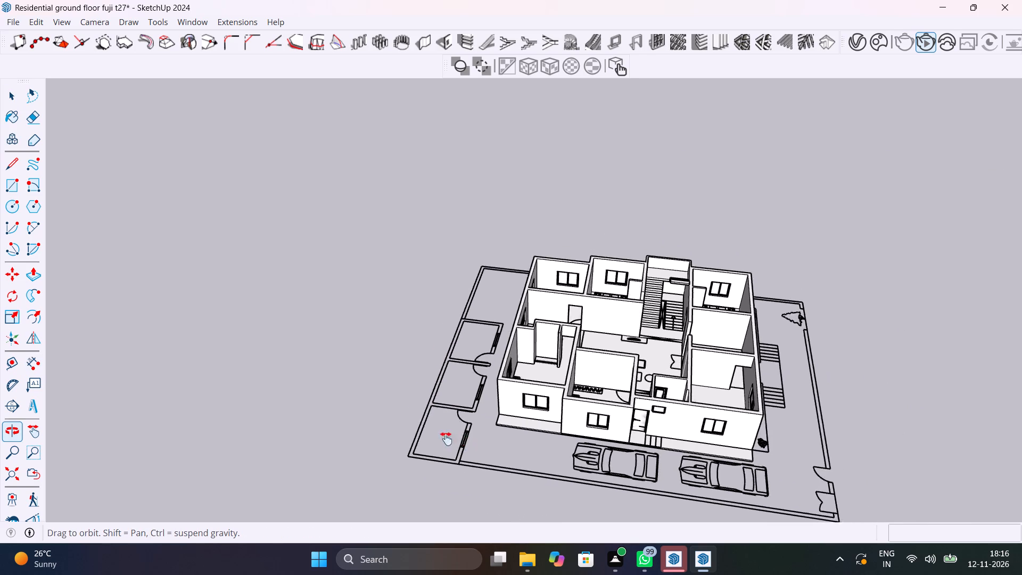
{"action": "middle_click_drag", "start_coordinate": [446, 439], "coordinate": [314, 453], "text": "shift"}
{"action": "key", "text": "ctrl+s"}
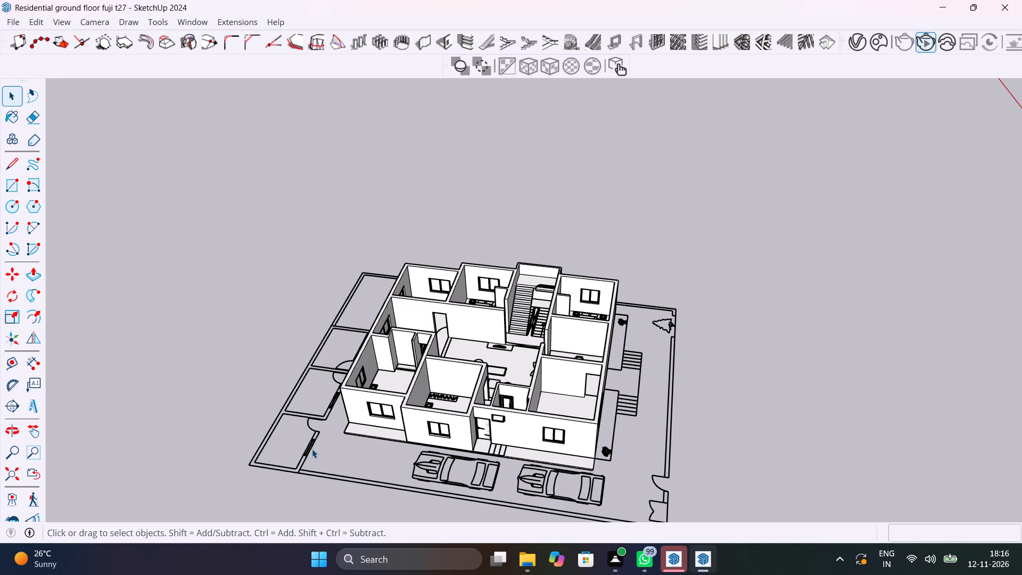
Copy the front entrance door by its lower corner about 23' 11" into the doorway between the corner sitting room and the adjoining room with chairs.
{"action": "scroll", "coordinate": [312, 449], "scroll_direction": "up", "scroll_amount": 3}
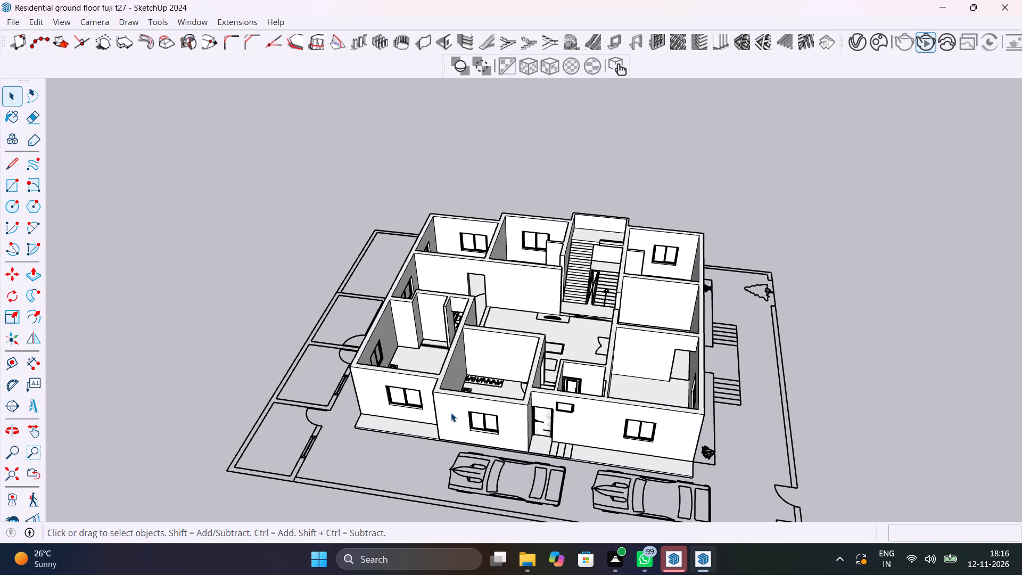
{"action": "middle_click_drag", "start_coordinate": [458, 412], "coordinate": [325, 398], "text": "shift"}
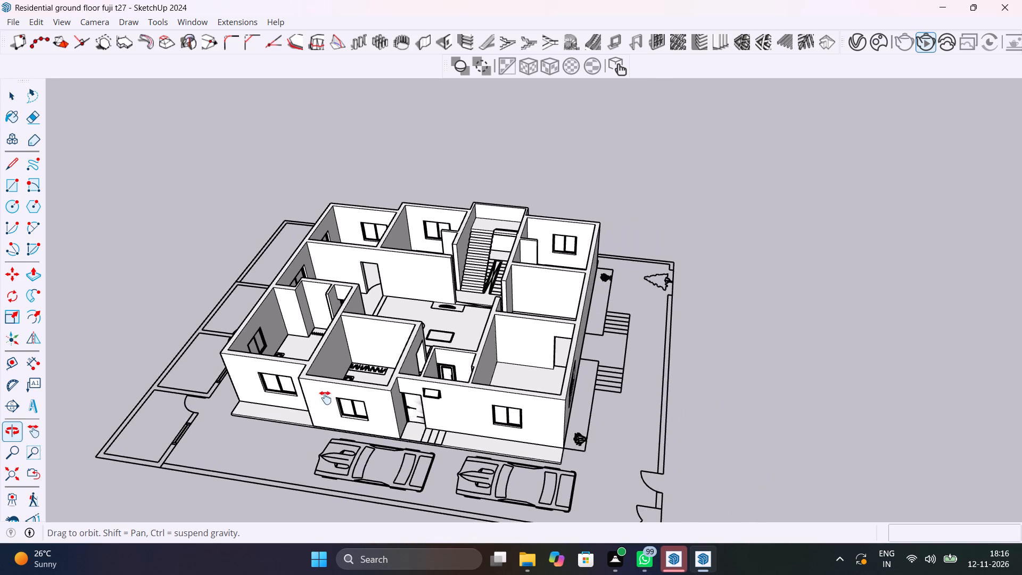
{"action": "middle_click_drag", "start_coordinate": [325, 398], "coordinate": [368, 427], "text": "shift"}
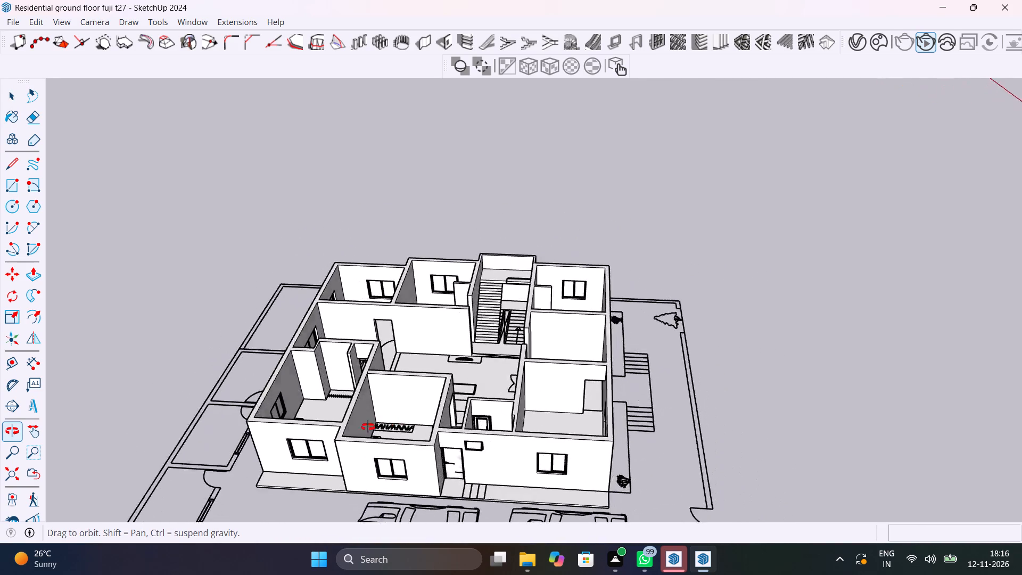
{"action": "middle_click_drag", "start_coordinate": [368, 427], "coordinate": [257, 427], "text": "shift"}
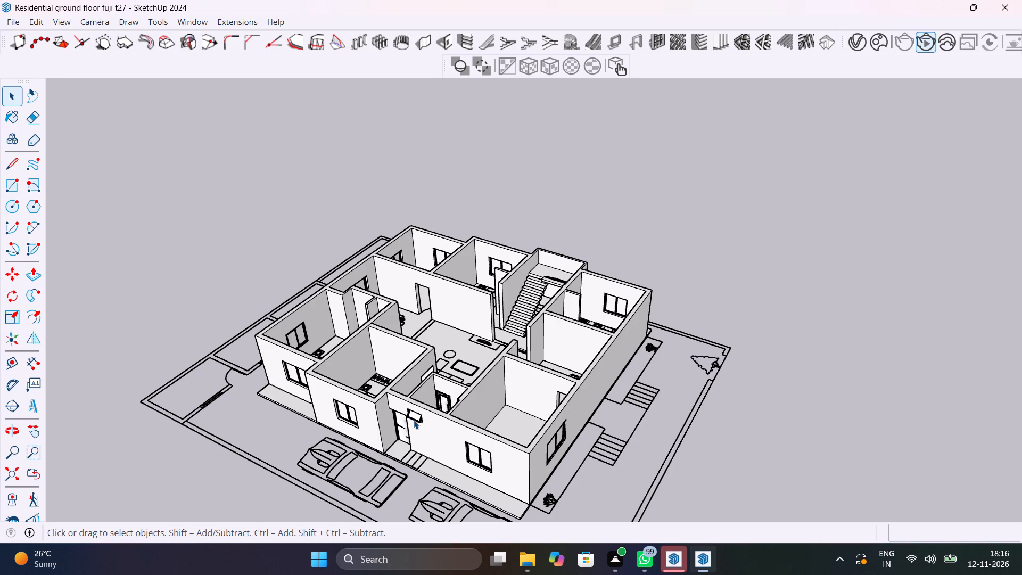
{"action": "scroll", "coordinate": [411, 420], "scroll_direction": "up", "scroll_amount": 4}
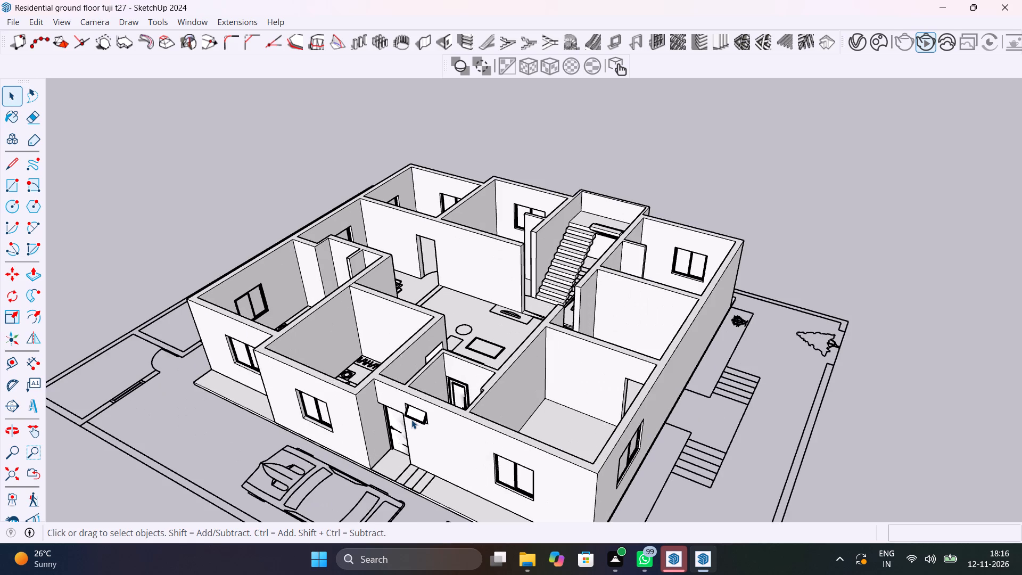
{"action": "scroll", "coordinate": [416, 420], "scroll_direction": "up", "scroll_amount": 1}
{"action": "middle_click_drag", "start_coordinate": [418, 420], "coordinate": [518, 387]}
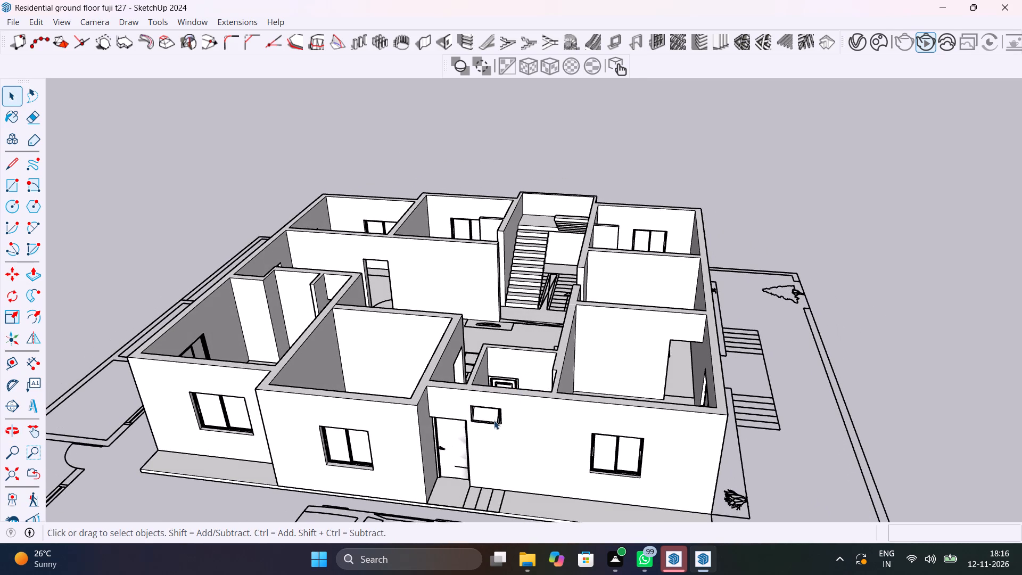
{"action": "left_click", "coordinate": [457, 446]}
{"action": "scroll", "coordinate": [457, 446], "scroll_direction": "up", "scroll_amount": 9}
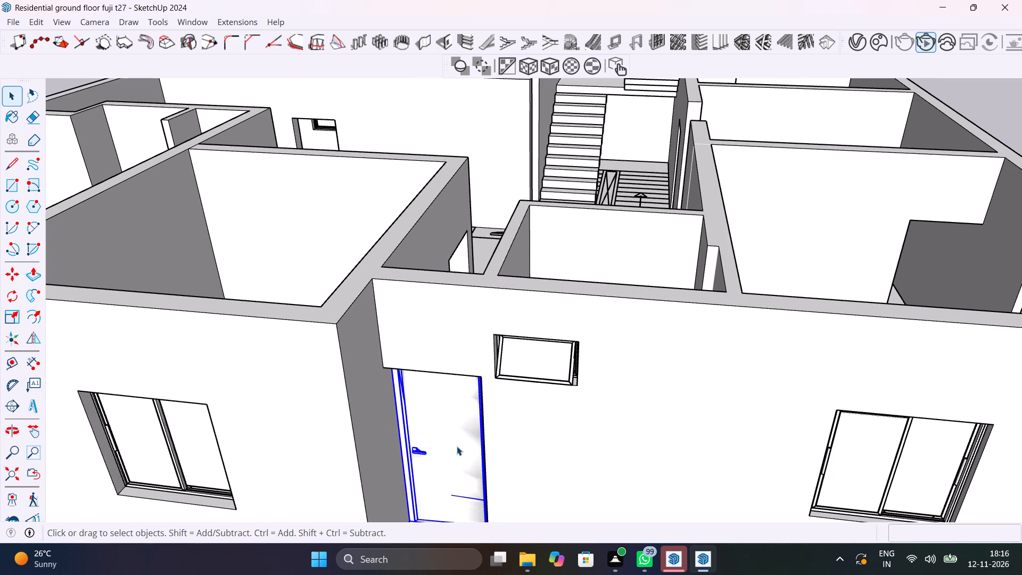
{"action": "scroll", "coordinate": [457, 446], "scroll_direction": "down", "scroll_amount": 6}
{"action": "key", "text": "m"}
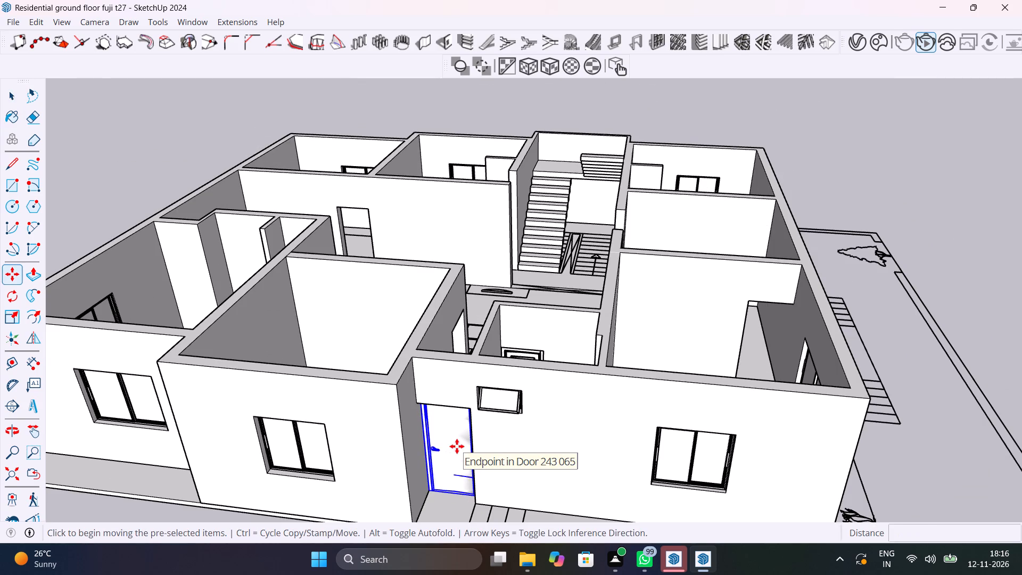
{"action": "scroll", "coordinate": [435, 499], "scroll_direction": "up", "scroll_amount": 6}
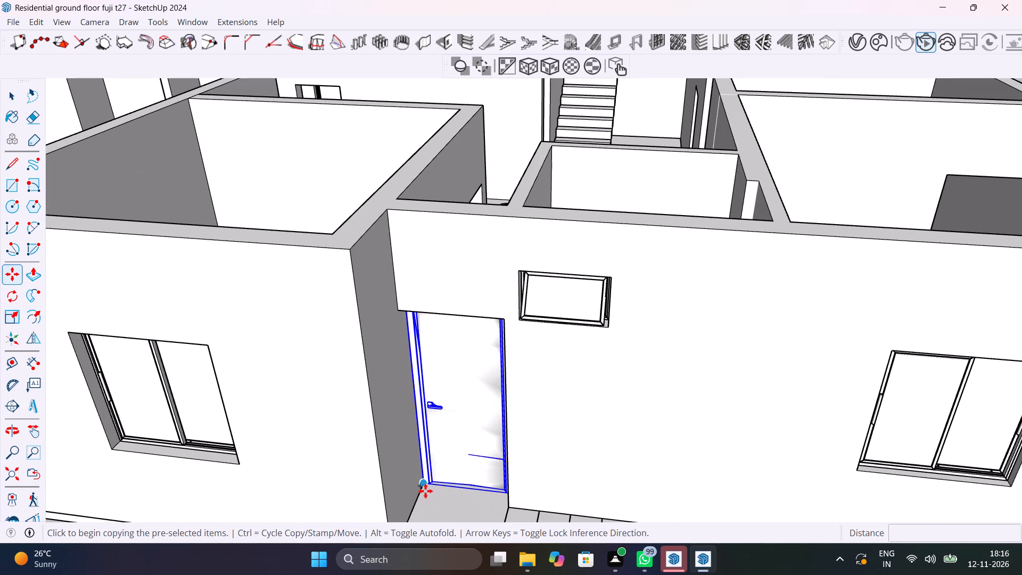
{"action": "left_click", "coordinate": [425, 490]}
{"action": "scroll", "coordinate": [508, 352], "scroll_direction": "down", "scroll_amount": 14}
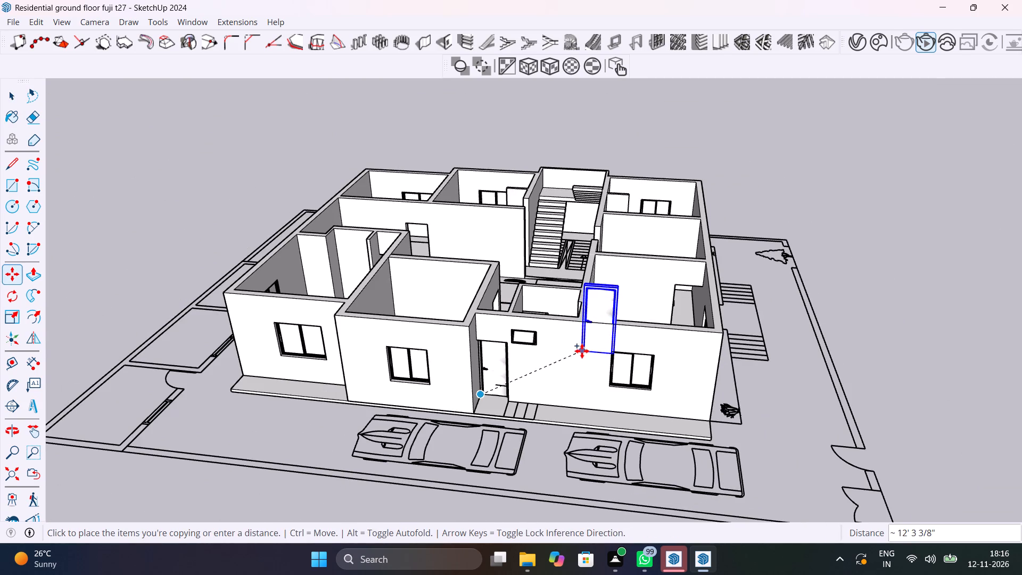
{"action": "scroll", "coordinate": [582, 351], "scroll_direction": "down", "scroll_amount": 1}
{"action": "middle_click_drag", "start_coordinate": [582, 351], "coordinate": [533, 455]}
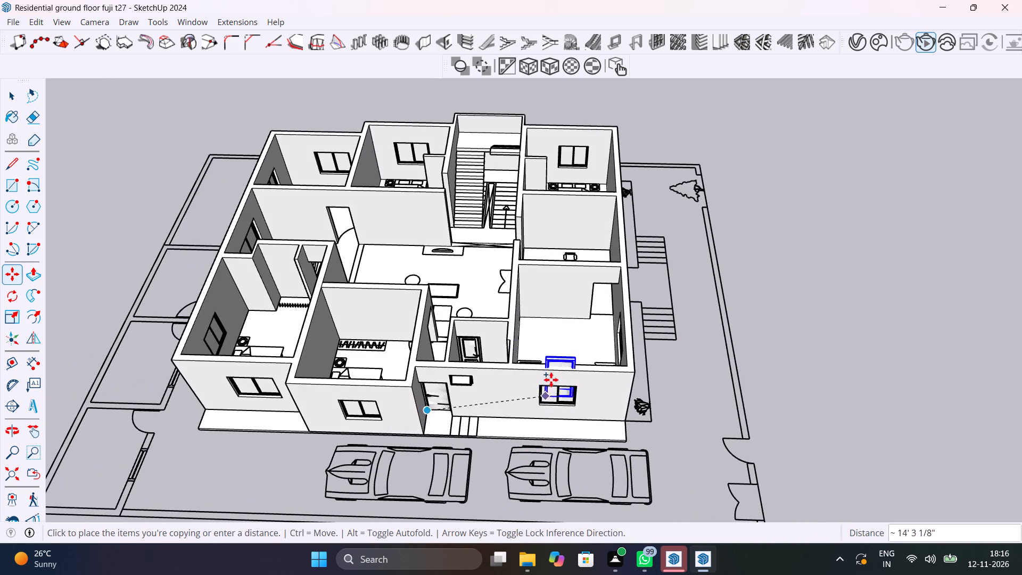
{"action": "scroll", "coordinate": [615, 315], "scroll_direction": "up", "scroll_amount": 11}
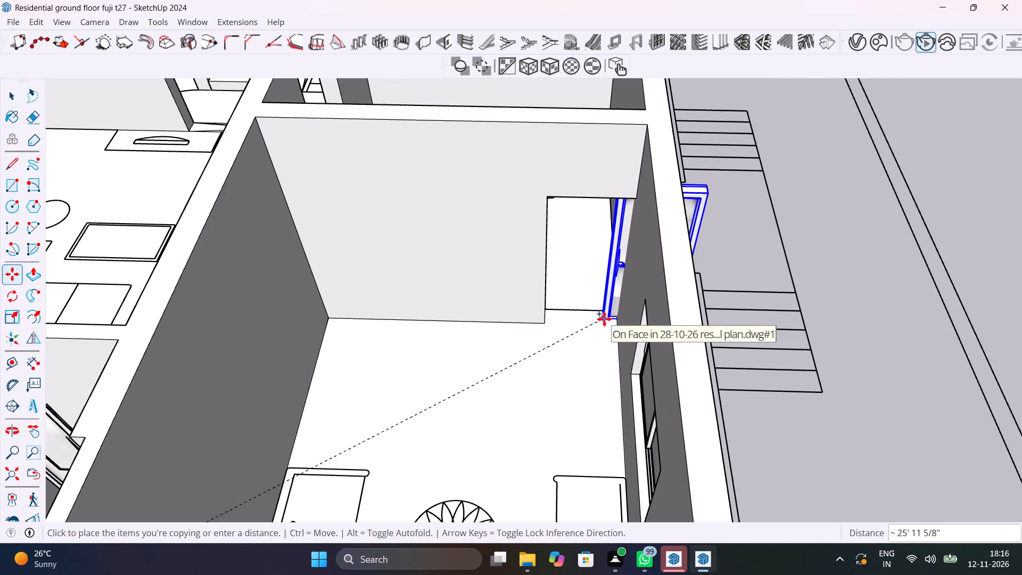
{"action": "scroll", "coordinate": [558, 311], "scroll_direction": "up", "scroll_amount": 10}
{"action": "middle_click_drag", "start_coordinate": [558, 326], "coordinate": [558, 326]}
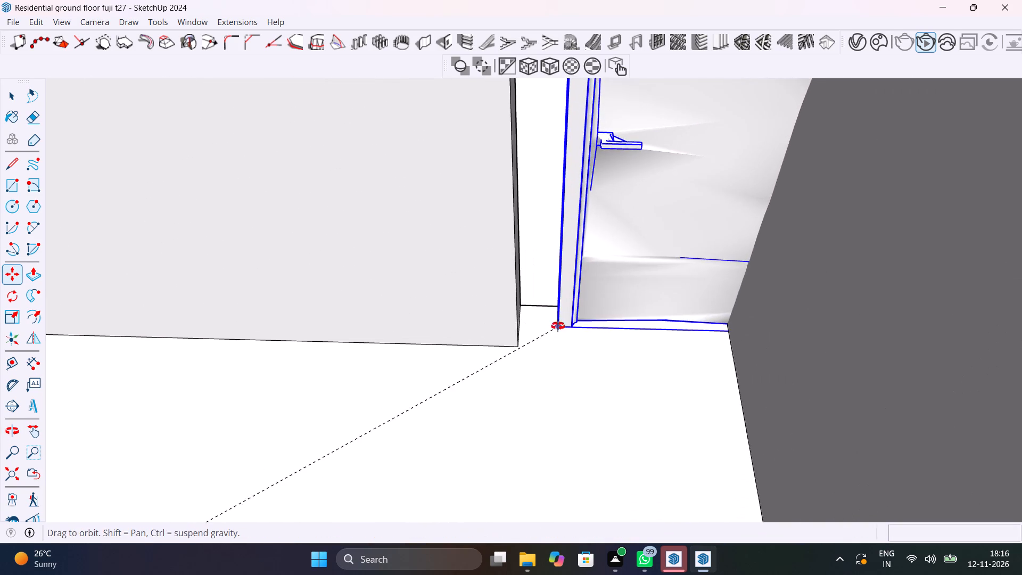
{"action": "middle_click_drag", "start_coordinate": [558, 326], "coordinate": [474, 314]}
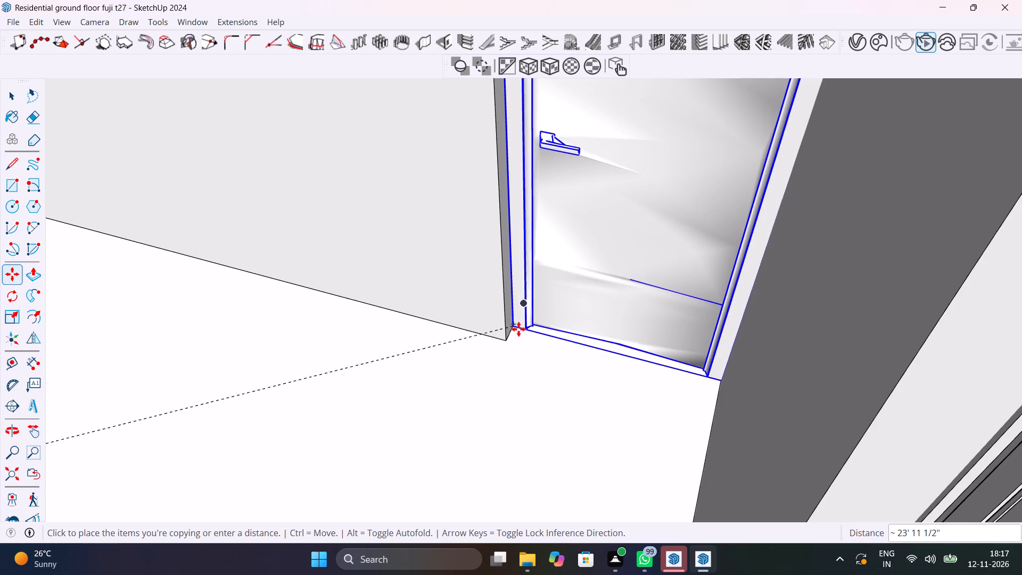
{"action": "left_click", "coordinate": [518, 330]}
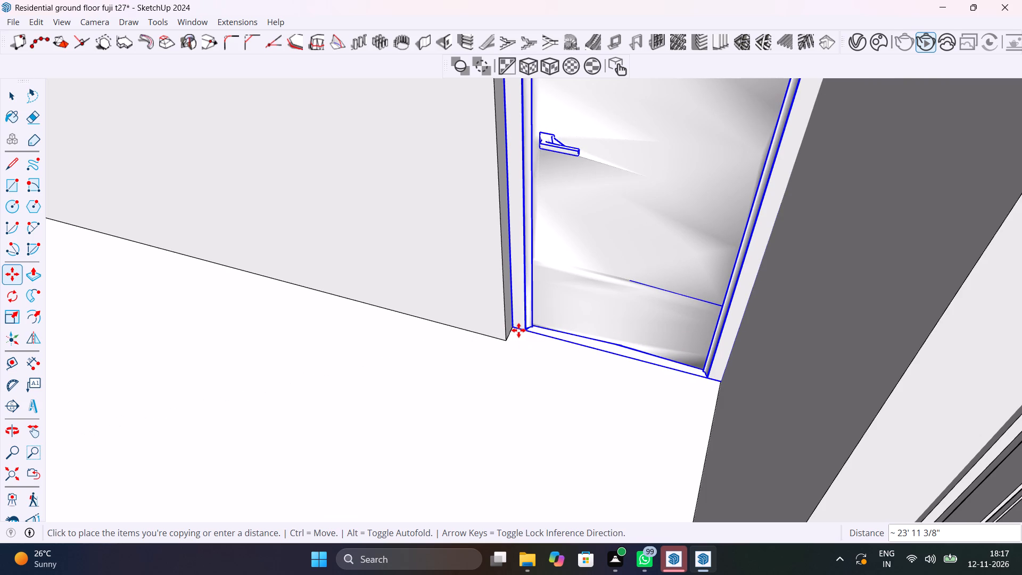
Copy the door from the room with chairs by its lower corner about 35' 3" into the bedroom doorway facing the dining area.
{"action": "scroll", "coordinate": [559, 361], "scroll_direction": "down", "scroll_amount": 7}
{"action": "middle_click_drag", "start_coordinate": [561, 324], "coordinate": [154, 519], "text": "shift"}
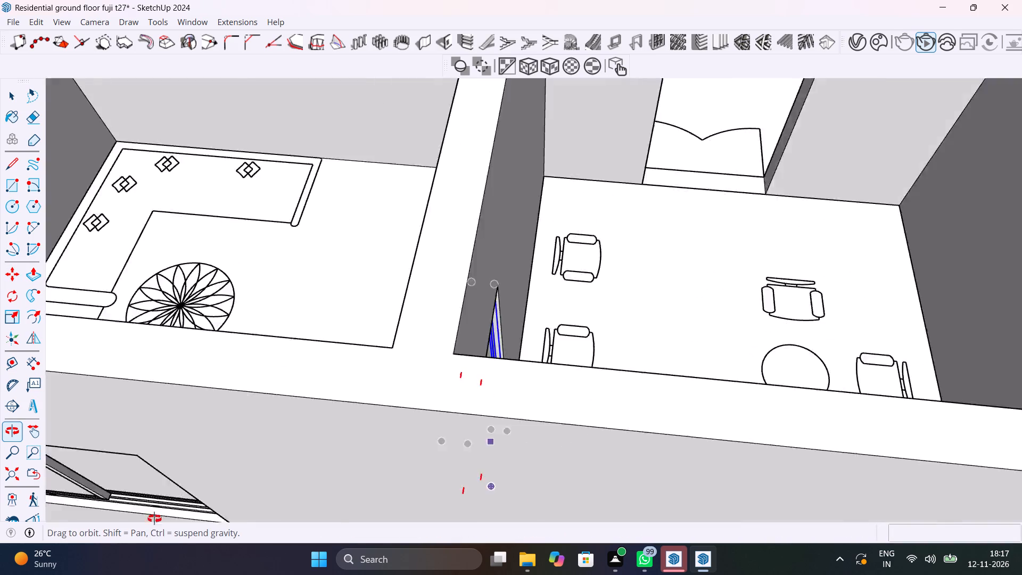
{"action": "middle_click_drag", "start_coordinate": [154, 519], "coordinate": [0, 478], "text": "shift"}
{"action": "middle_click_drag", "start_coordinate": [545, 441], "coordinate": [370, 426]}
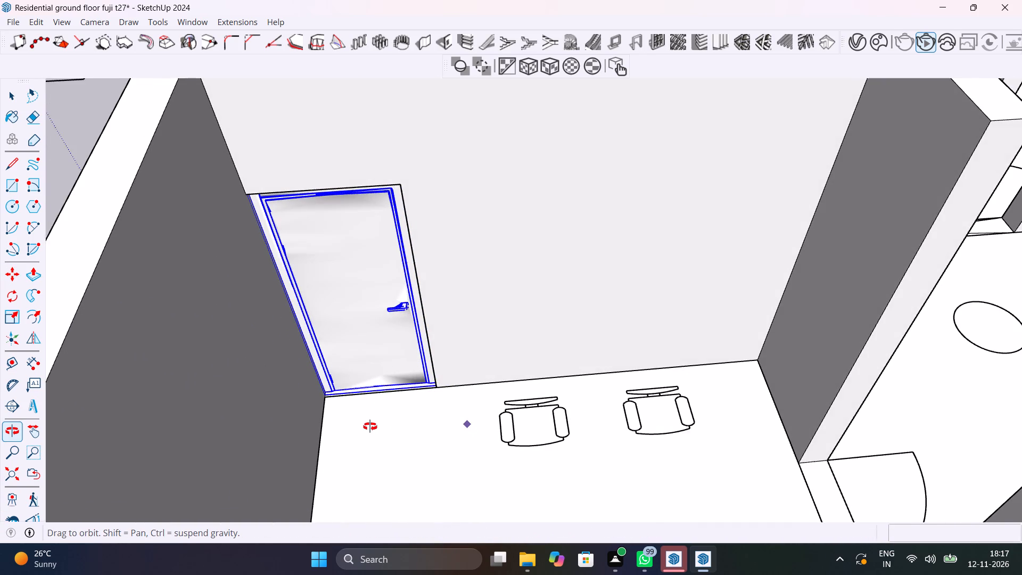
{"action": "middle_click_drag", "start_coordinate": [370, 426], "coordinate": [497, 441]}
{"action": "scroll", "coordinate": [497, 441], "scroll_direction": "down", "scroll_amount": 11}
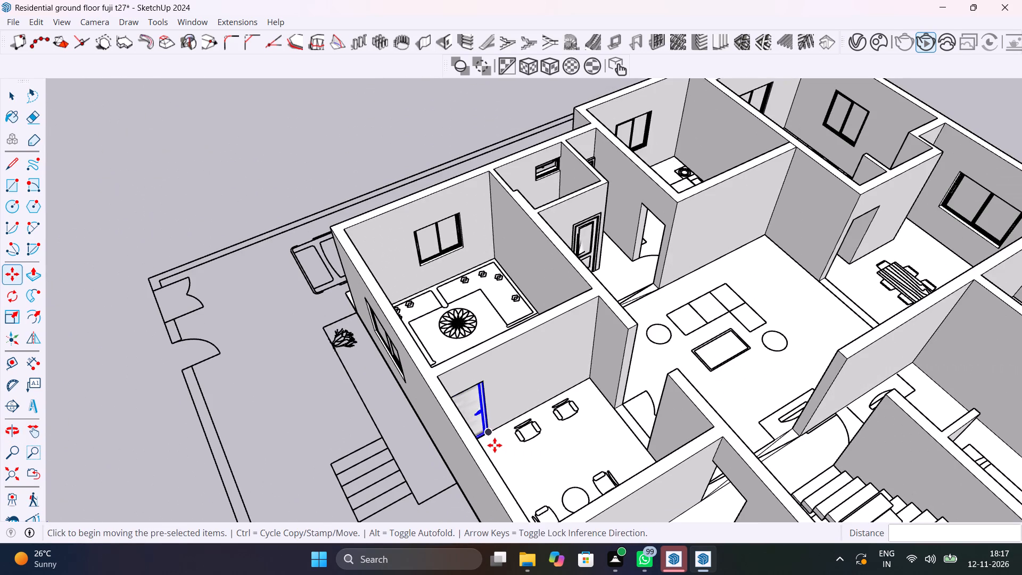
{"action": "middle_click_drag", "start_coordinate": [496, 439], "coordinate": [329, 372]}
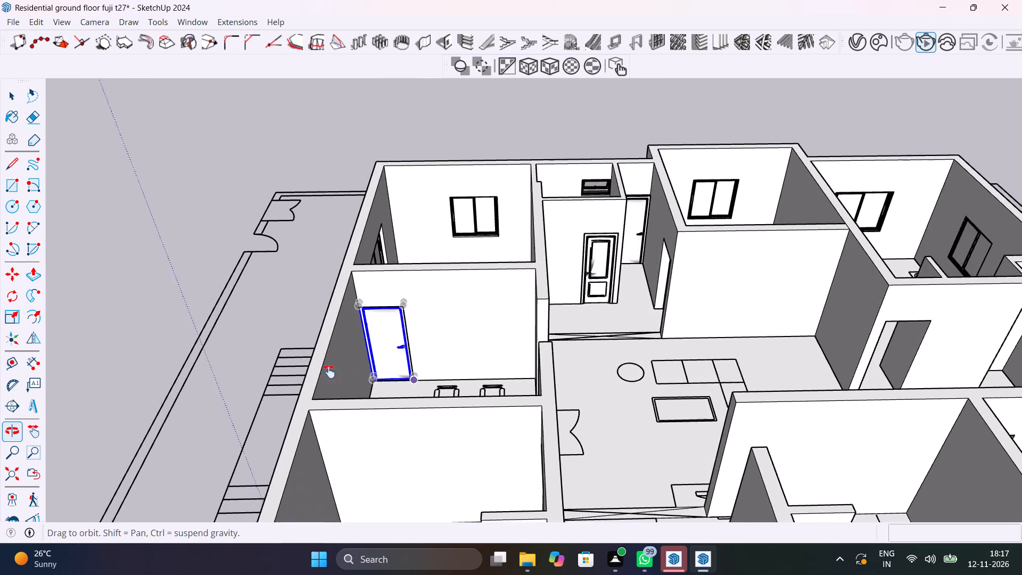
{"action": "middle_click_drag", "start_coordinate": [329, 372], "coordinate": [228, 381]}
{"action": "scroll", "coordinate": [275, 409], "scroll_direction": "up", "scroll_amount": 6}
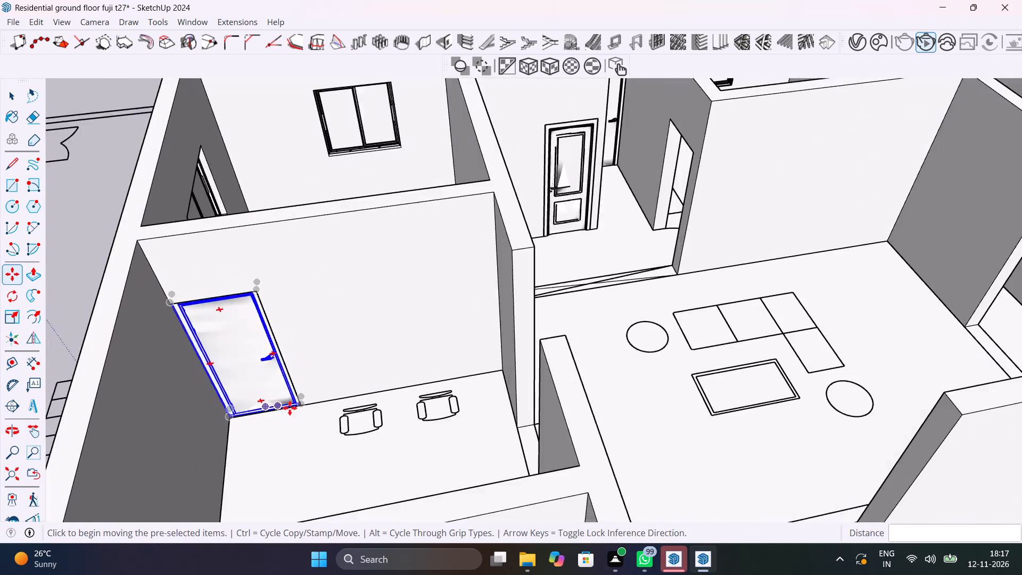
{"action": "scroll", "coordinate": [290, 408], "scroll_direction": "up", "scroll_amount": 4}
{"action": "left_click", "coordinate": [304, 407]}
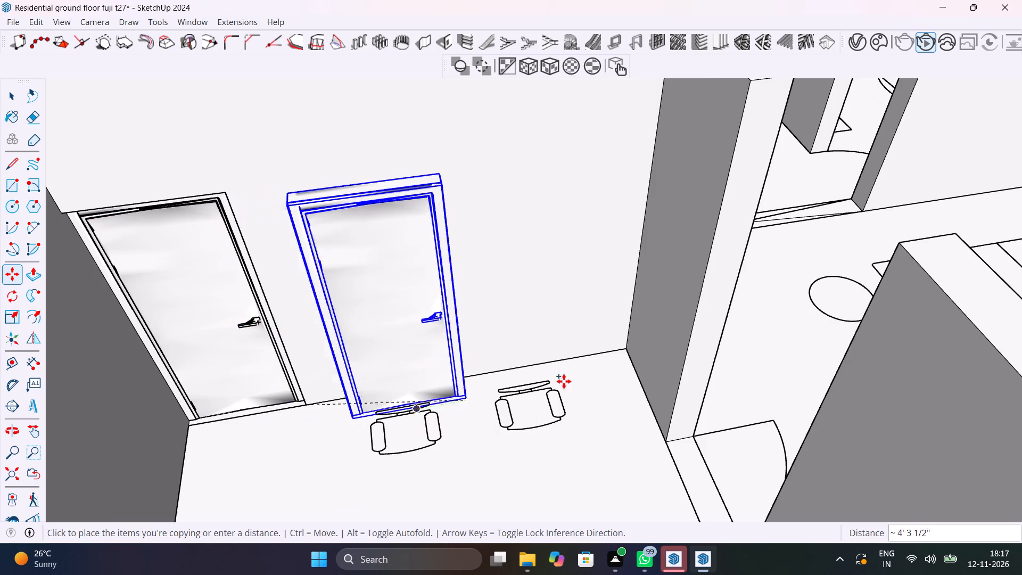
{"action": "scroll", "coordinate": [567, 379], "scroll_direction": "down", "scroll_amount": 8}
{"action": "middle_click_drag", "start_coordinate": [563, 376], "coordinate": [456, 276]}
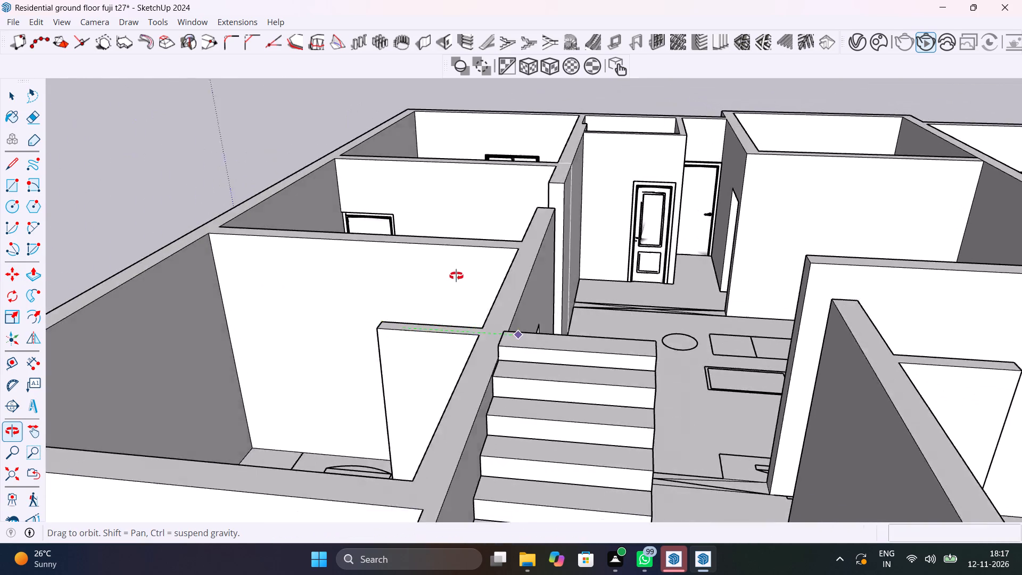
{"action": "middle_click_drag", "start_coordinate": [456, 276], "coordinate": [516, 338]}
{"action": "scroll", "coordinate": [405, 289], "scroll_direction": "up", "scroll_amount": 13}
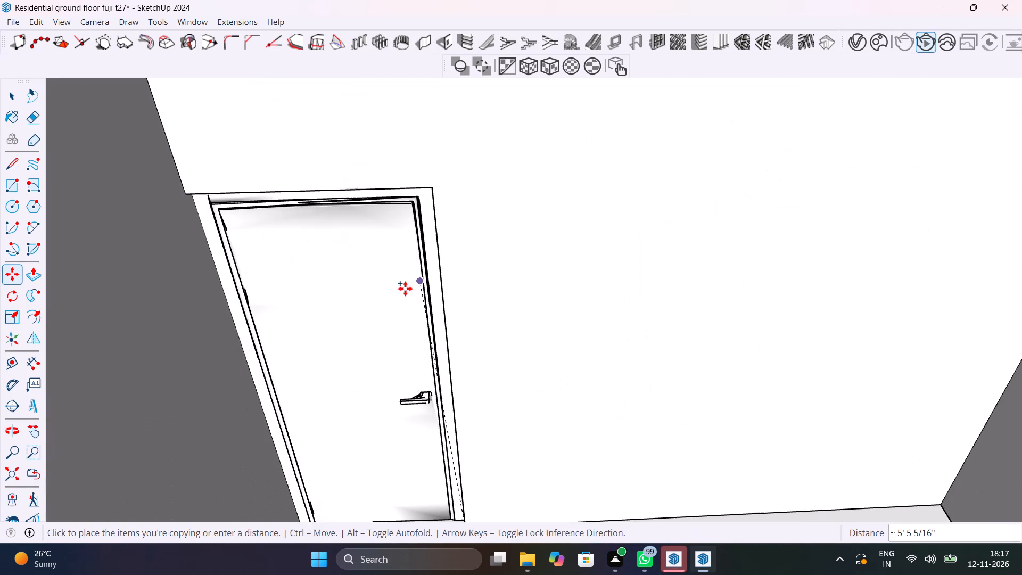
{"action": "middle_click_drag", "start_coordinate": [419, 315], "coordinate": [445, 388]}
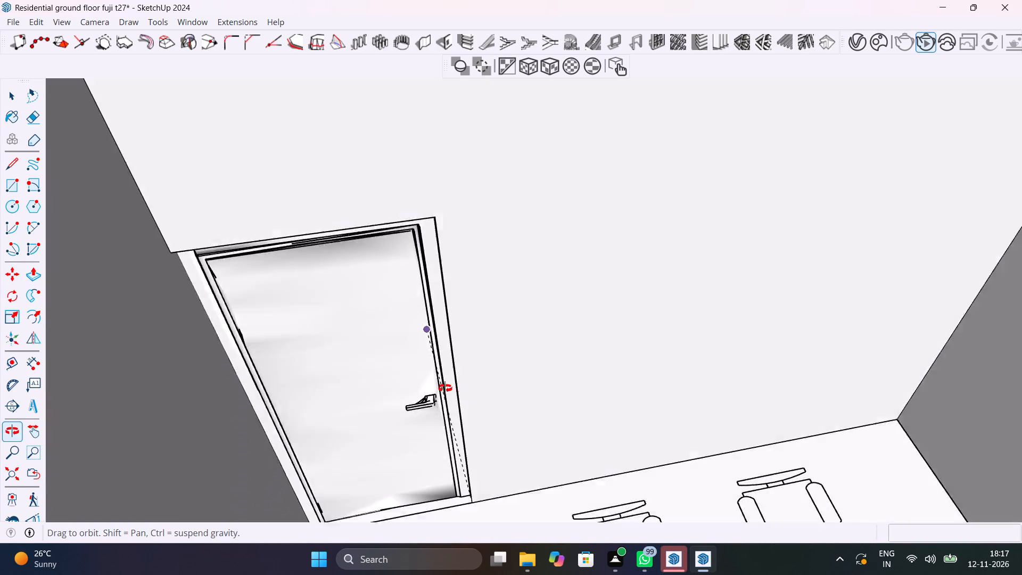
{"action": "middle_click_drag", "start_coordinate": [445, 388], "coordinate": [424, 416]}
{"action": "scroll", "coordinate": [457, 425], "scroll_direction": "down", "scroll_amount": 19}
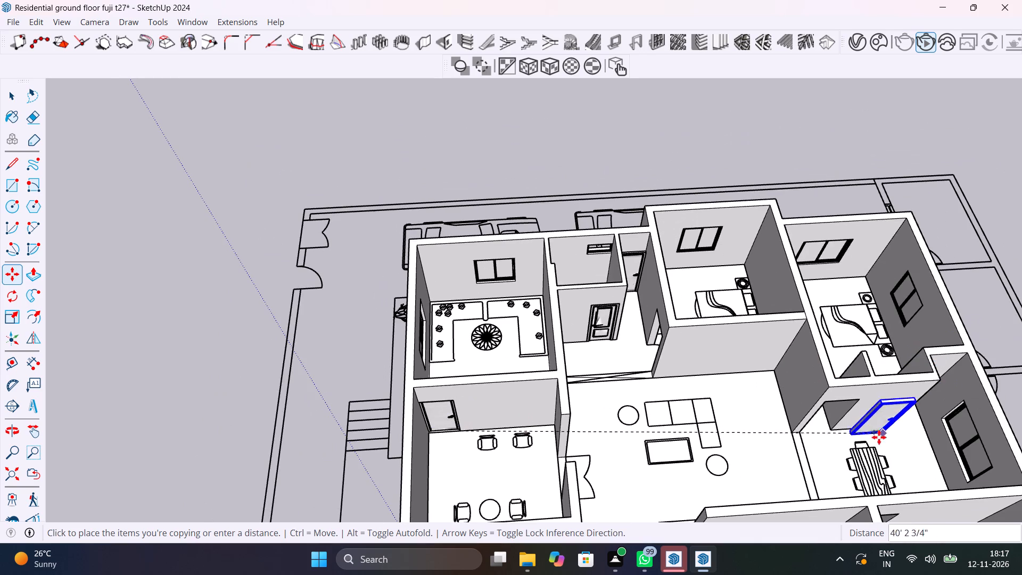
{"action": "scroll", "coordinate": [848, 450], "scroll_direction": "up", "scroll_amount": 11}
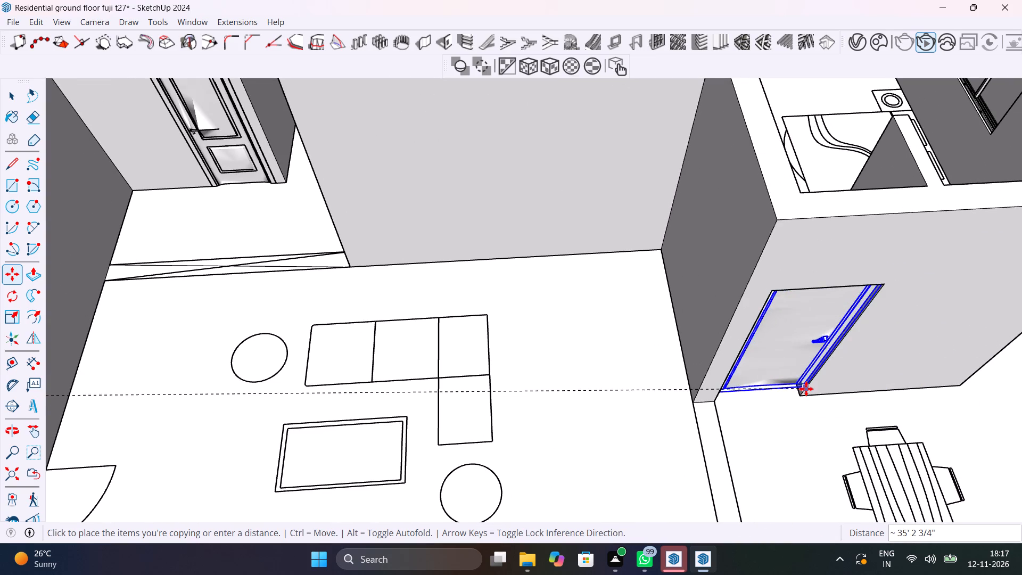
{"action": "middle_click_drag", "start_coordinate": [838, 456], "coordinate": [845, 552]}
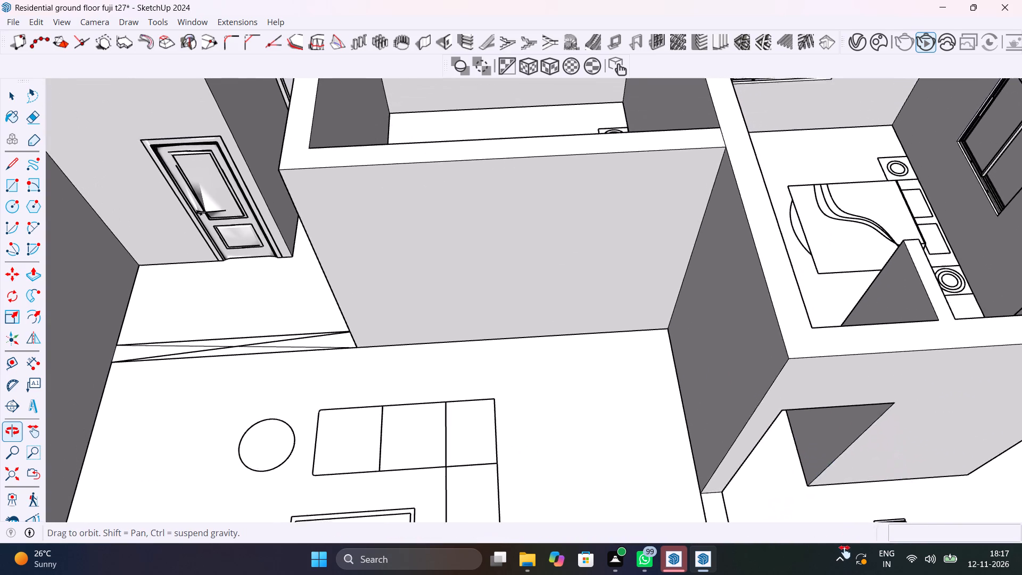
{"action": "middle_click_drag", "start_coordinate": [845, 552], "coordinate": [772, 439]}
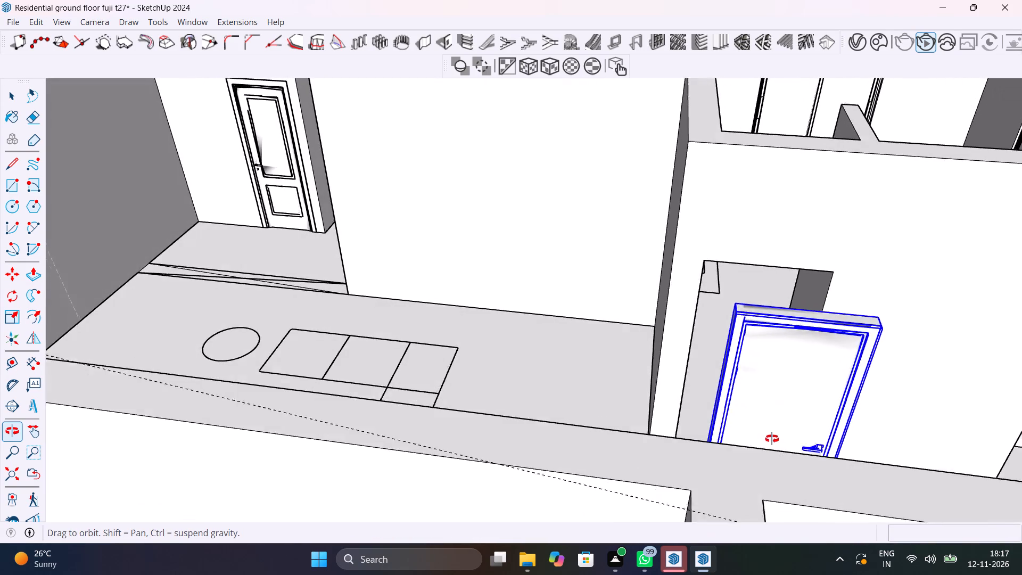
{"action": "middle_click_drag", "start_coordinate": [772, 439], "coordinate": [772, 439]}
{"action": "middle_click_drag", "start_coordinate": [783, 470], "coordinate": [813, 529]}
{"action": "scroll", "coordinate": [739, 346], "scroll_direction": "up", "scroll_amount": 7}
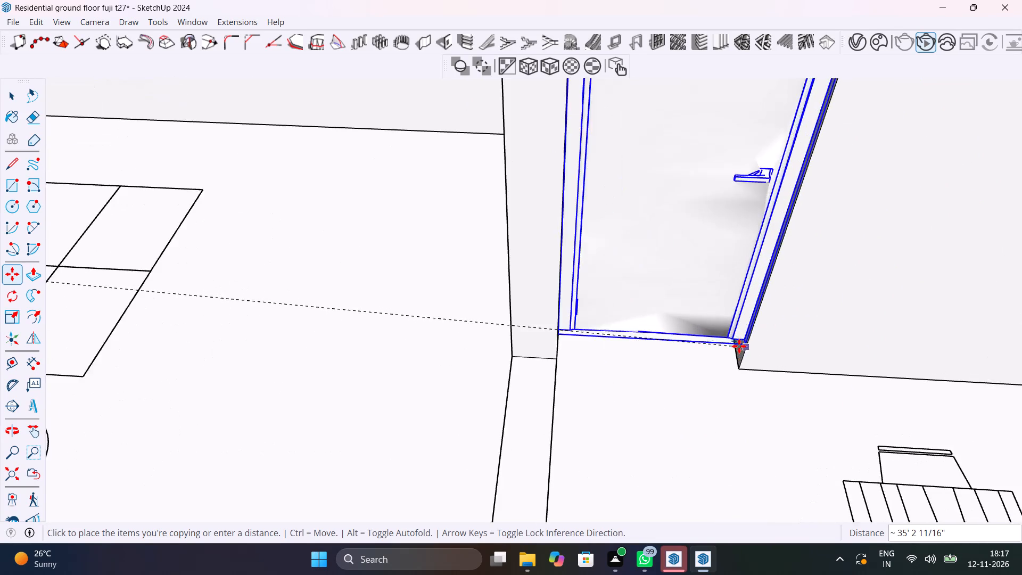
{"action": "scroll", "coordinate": [739, 346], "scroll_direction": "up", "scroll_amount": 4}
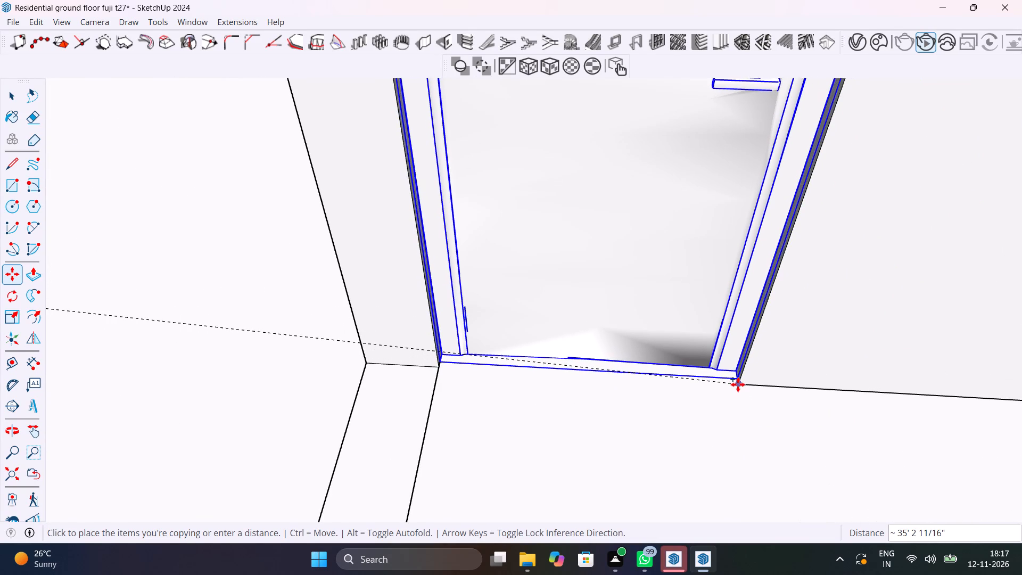
{"action": "left_click", "coordinate": [738, 384]}
{"action": "scroll", "coordinate": [750, 422], "scroll_direction": "down", "scroll_amount": 14}
{"action": "key", "text": "space"}
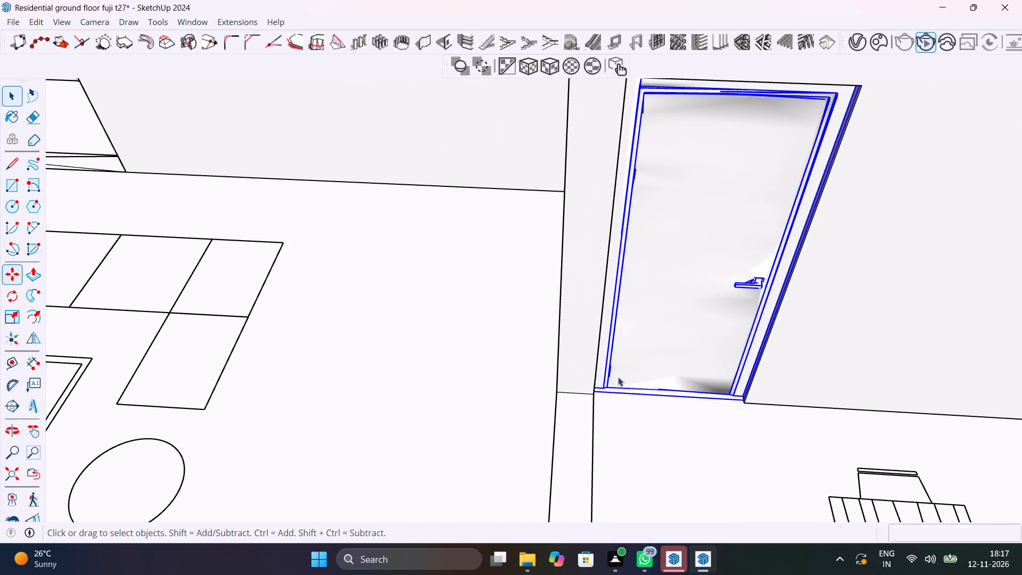
{"action": "scroll", "coordinate": [576, 351], "scroll_direction": "down", "scroll_amount": 10}
{"action": "middle_click_drag", "start_coordinate": [576, 351], "coordinate": [592, 393], "text": "shift"}
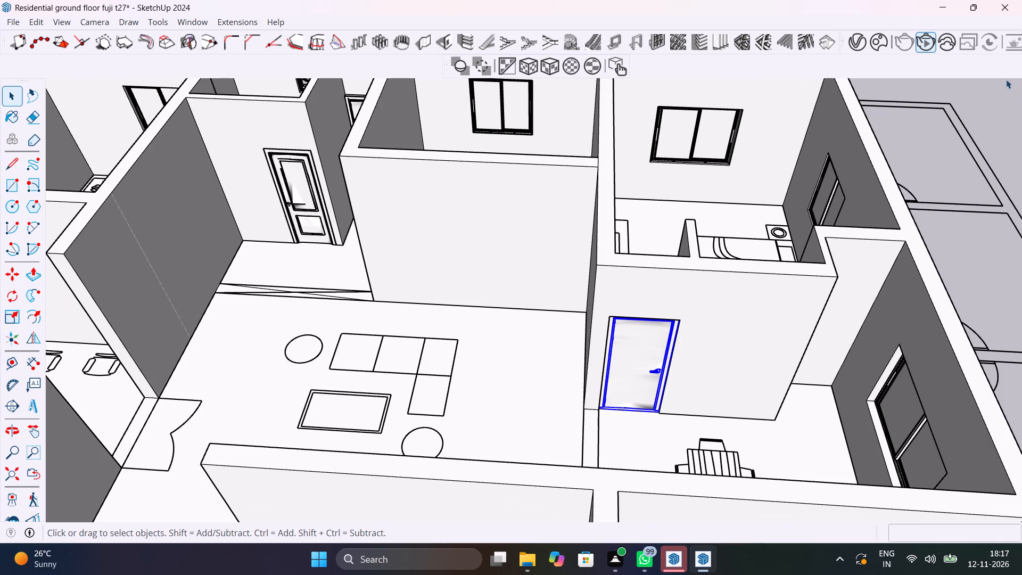
{"action": "left_click", "coordinate": [1016, 101]}
Copy the door beside the dining area by its lower corner about 9' 9" into the doorway between the dining area and kitchen.
{"action": "scroll", "coordinate": [678, 374], "scroll_direction": "down", "scroll_amount": 10}
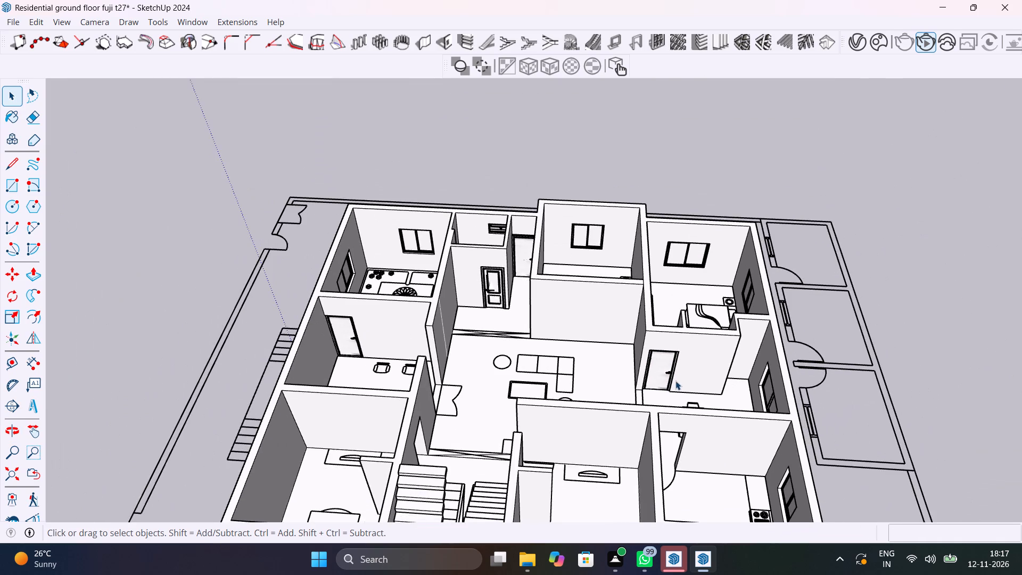
{"action": "middle_click_drag", "start_coordinate": [675, 381], "coordinate": [1021, 404], "text": "shift"}
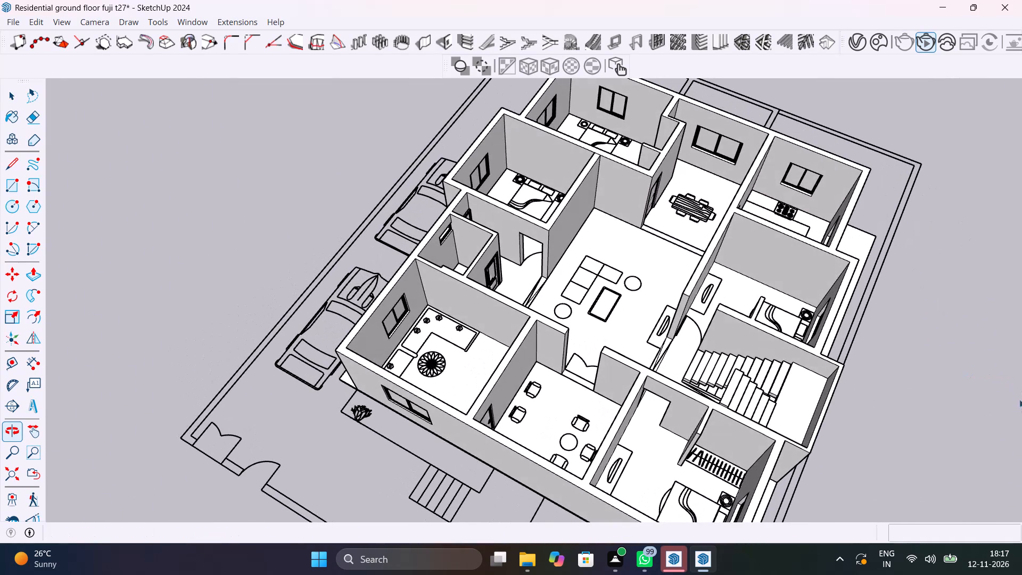
{"action": "scroll", "coordinate": [665, 194], "scroll_direction": "up", "scroll_amount": 8}
{"action": "middle_click_drag", "start_coordinate": [660, 212], "coordinate": [562, 180]}
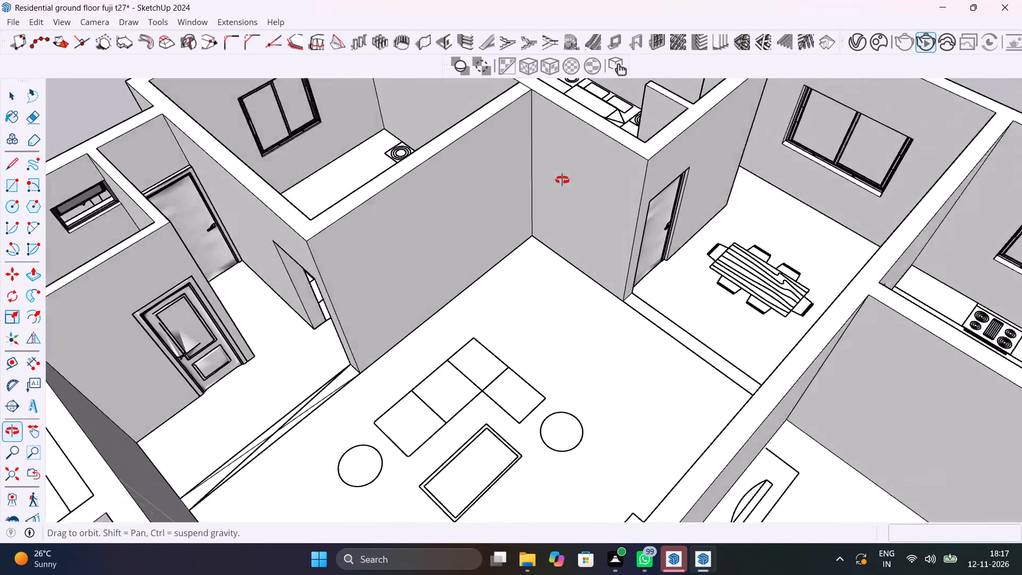
{"action": "middle_click_drag", "start_coordinate": [562, 180], "coordinate": [556, 178]}
{"action": "left_click", "coordinate": [670, 240]}
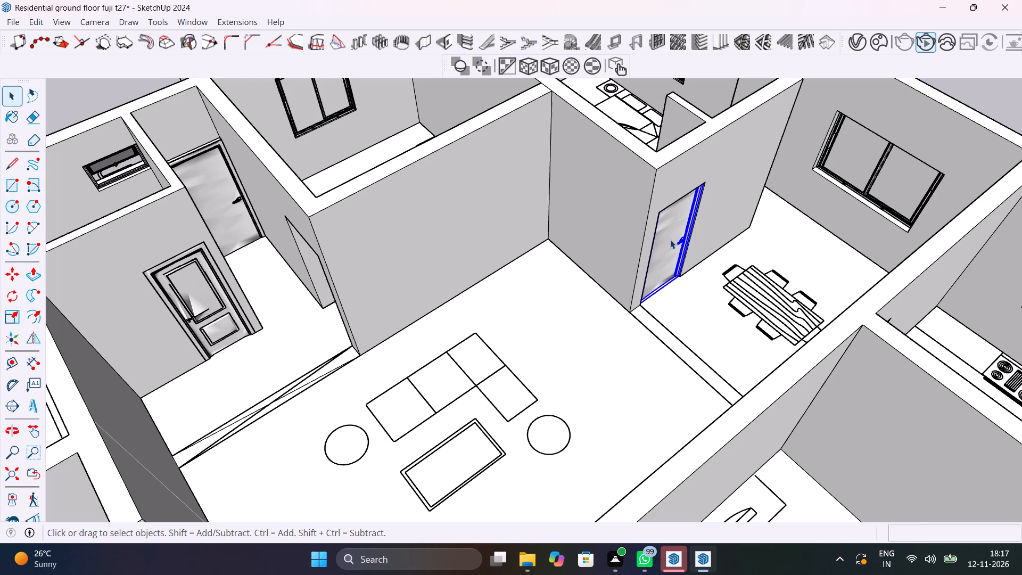
{"action": "key", "text": "m"}
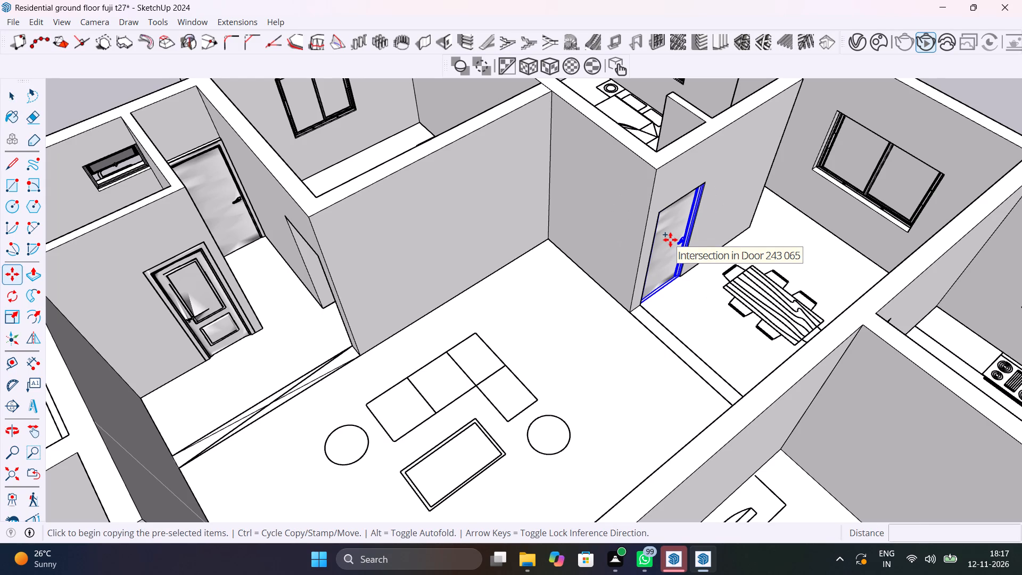
{"action": "left_click", "coordinate": [687, 281]}
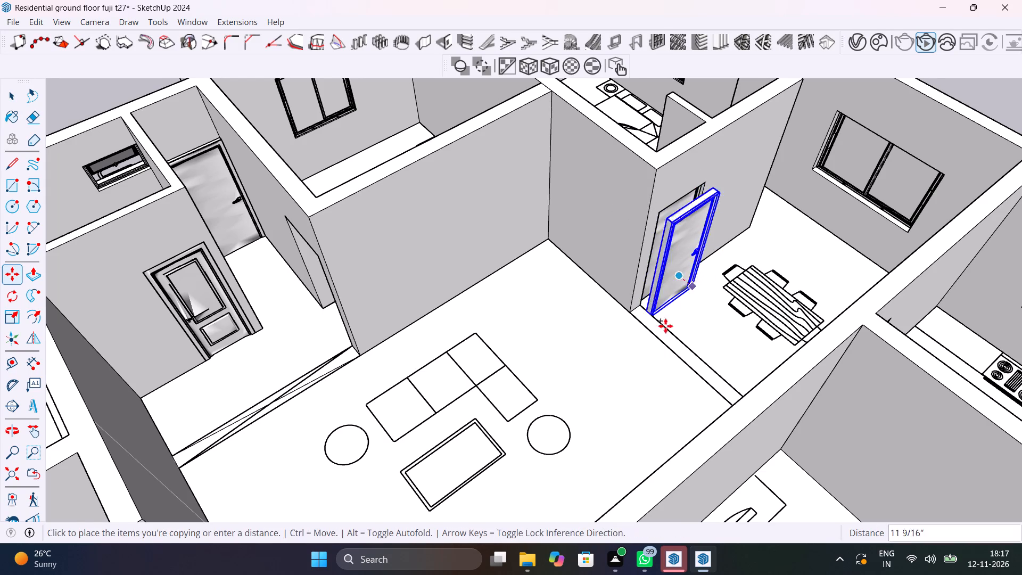
{"action": "scroll", "coordinate": [526, 376], "scroll_direction": "down", "scroll_amount": 12}
{"action": "middle_click_drag", "start_coordinate": [580, 392], "coordinate": [372, 395]}
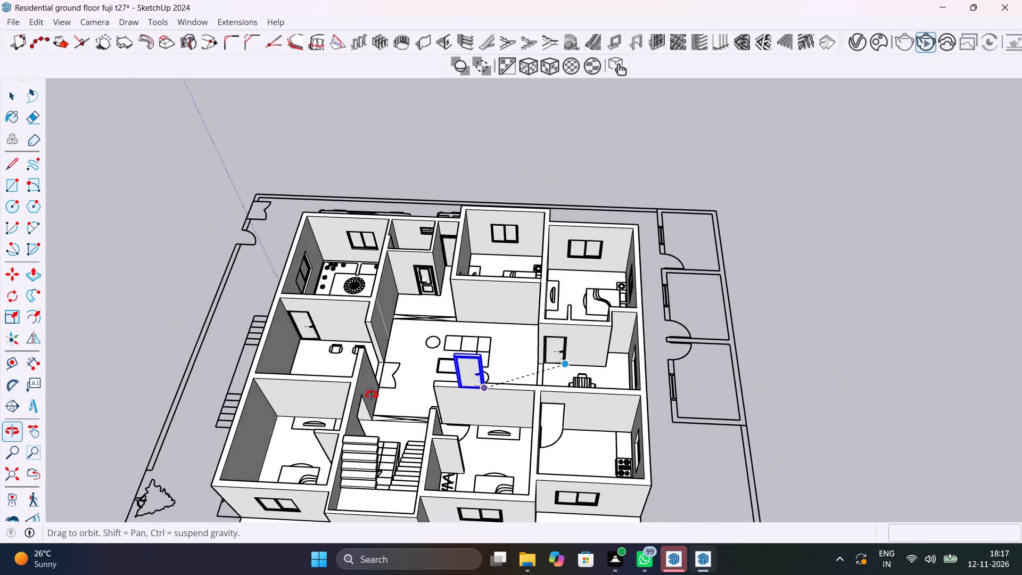
{"action": "middle_click_drag", "start_coordinate": [372, 395], "coordinate": [360, 417]}
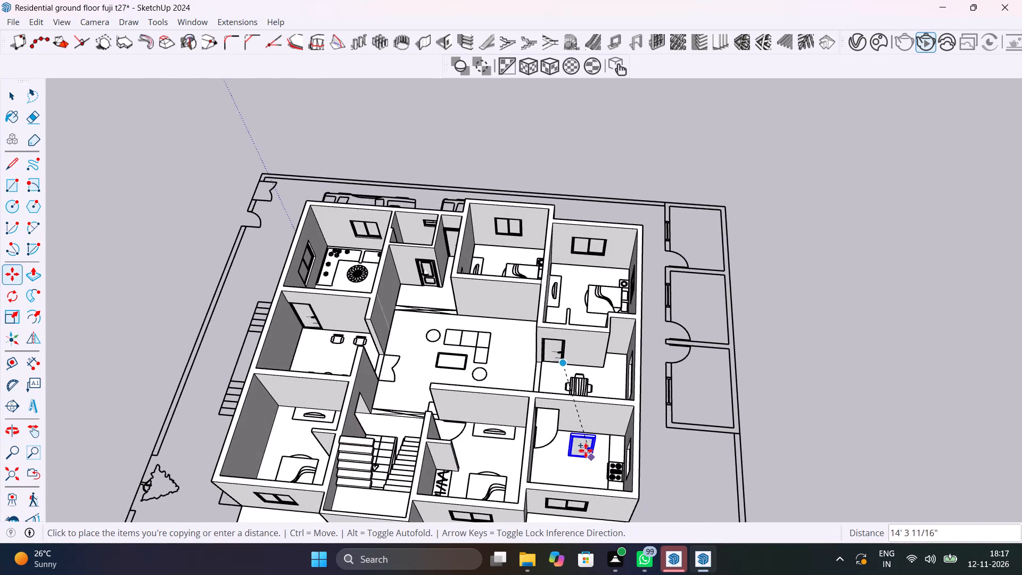
{"action": "scroll", "coordinate": [565, 432], "scroll_direction": "up", "scroll_amount": 19}
{"action": "middle_click_drag", "start_coordinate": [497, 444], "coordinate": [570, 350]}
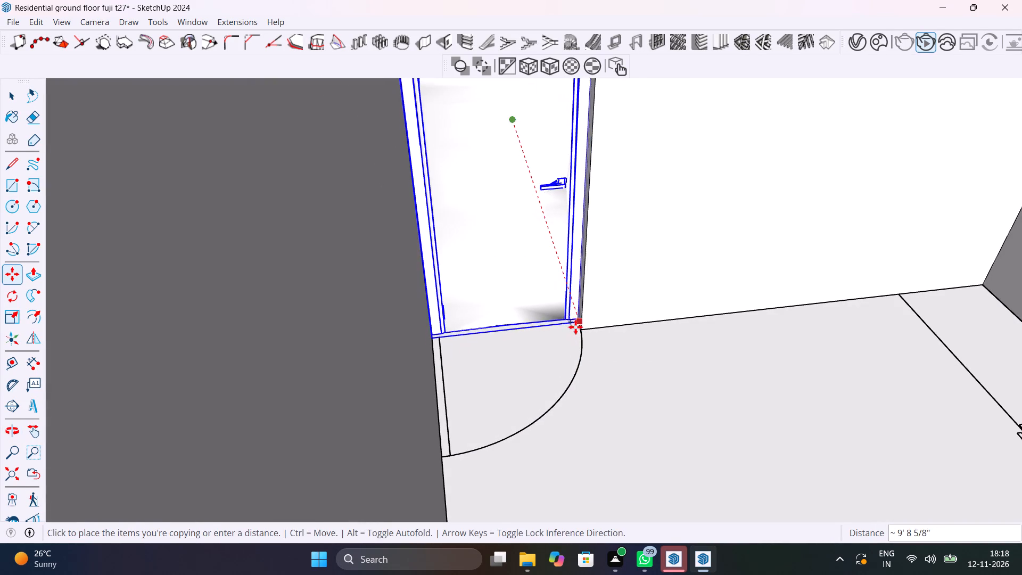
{"action": "left_click", "coordinate": [579, 329]}
Examine the copied kitchen door from the kitchen and dining sides, along with the surrounding rooms.
{"action": "scroll", "coordinate": [467, 375], "scroll_direction": "up", "scroll_amount": 1}
{"action": "middle_click_drag", "start_coordinate": [467, 375], "coordinate": [521, 462]}
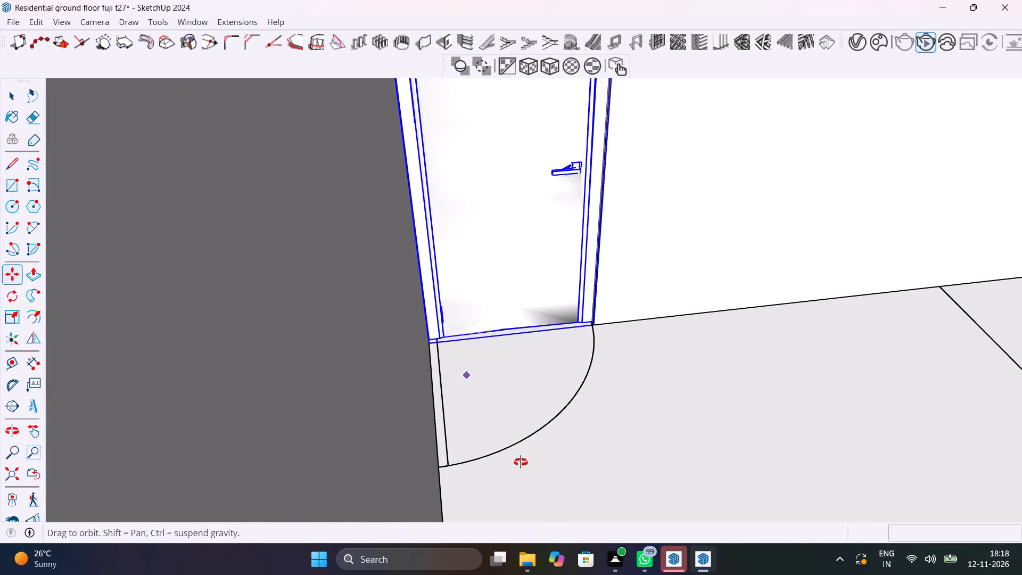
{"action": "middle_click_drag", "start_coordinate": [521, 462], "coordinate": [695, 523]}
{"action": "scroll", "coordinate": [480, 336], "scroll_direction": "down", "scroll_amount": 14}
{"action": "scroll", "coordinate": [480, 336], "scroll_direction": "down", "scroll_amount": 13}
{"action": "scroll", "coordinate": [480, 336], "scroll_direction": "down", "scroll_amount": 20}
{"action": "scroll", "coordinate": [480, 336], "scroll_direction": "down", "scroll_amount": 2}
{"action": "scroll", "coordinate": [525, 260], "scroll_direction": "down", "scroll_amount": 15}
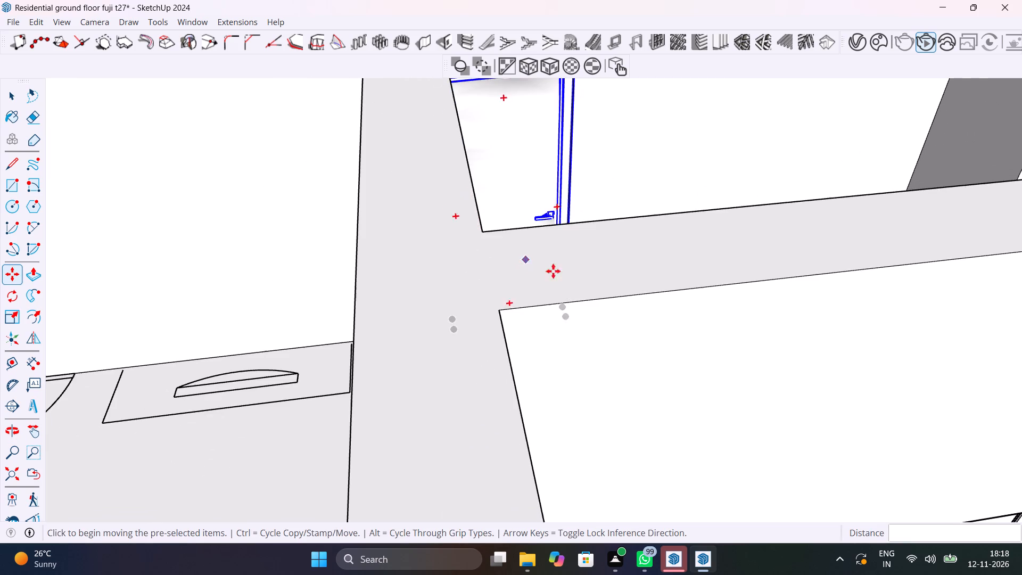
{"action": "middle_click_drag", "start_coordinate": [652, 164], "coordinate": [675, 465]}
{"action": "middle_click_drag", "start_coordinate": [442, 303], "coordinate": [621, 372]}
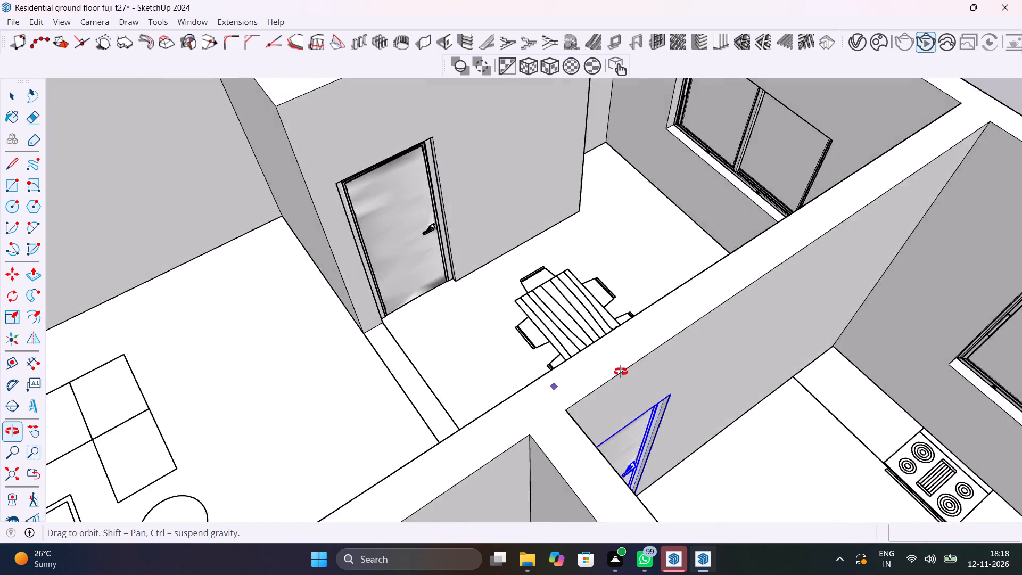
{"action": "middle_click_drag", "start_coordinate": [621, 372], "coordinate": [1021, 350]}
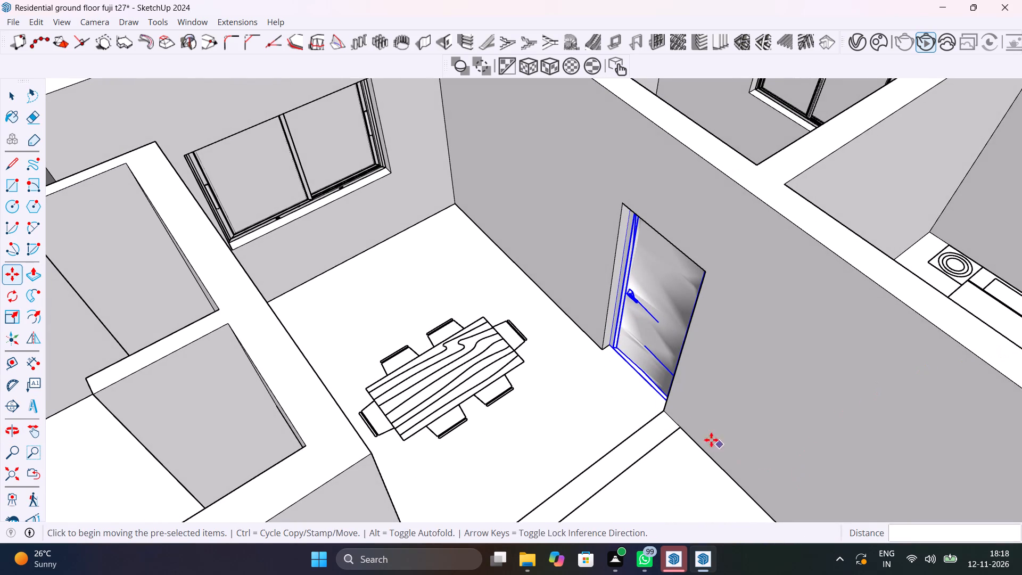
{"action": "key", "text": "space"}
{"action": "scroll", "coordinate": [614, 351], "scroll_direction": "down", "scroll_amount": 16}
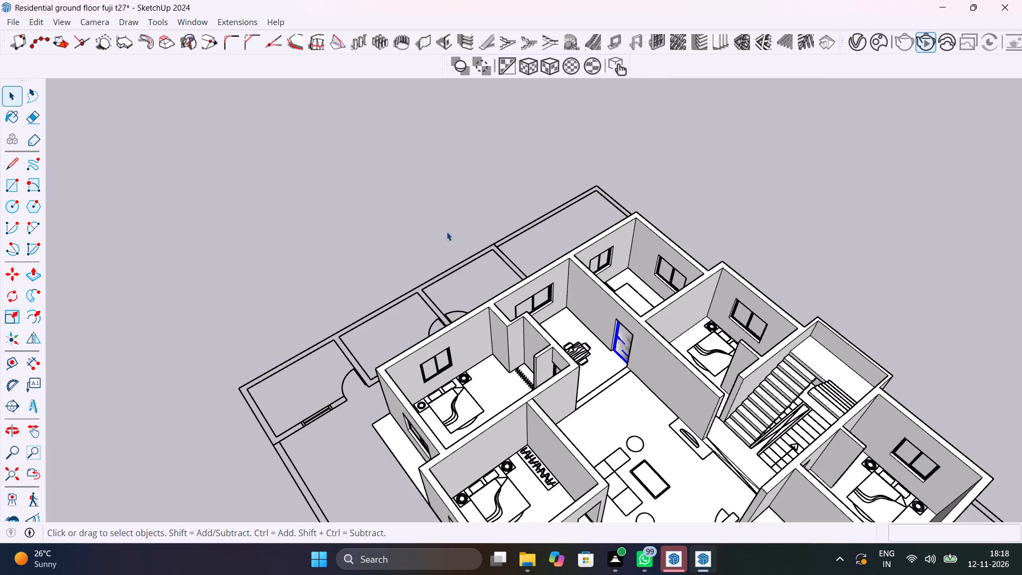
{"action": "left_click", "coordinate": [434, 211]}
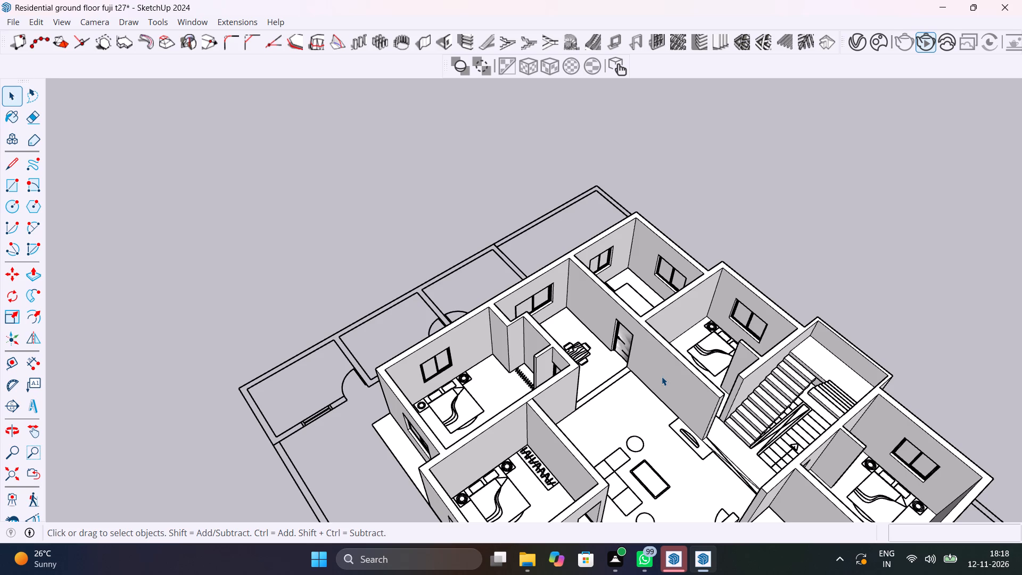
{"action": "scroll", "coordinate": [662, 376], "scroll_direction": "up", "scroll_amount": 6}
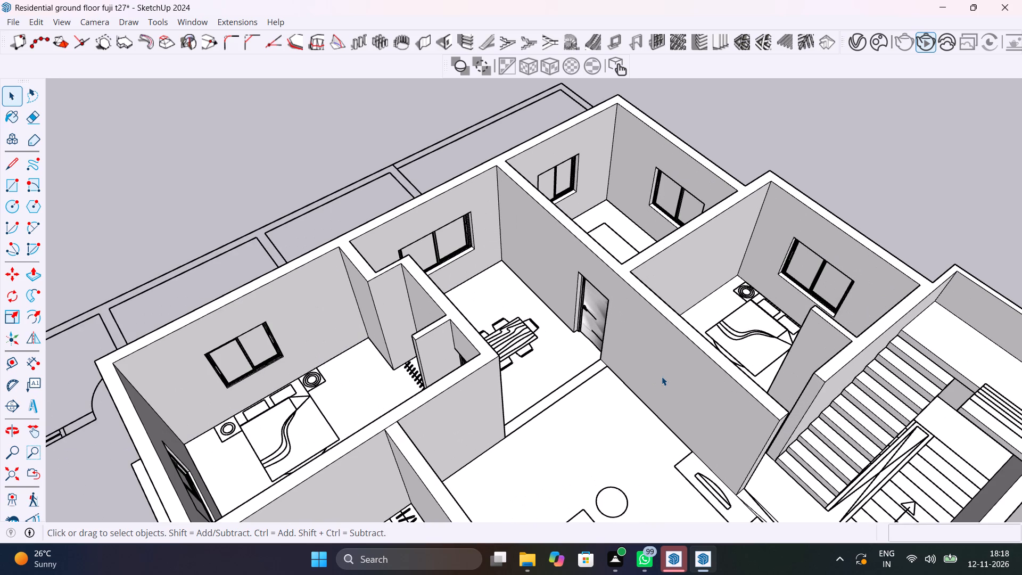
{"action": "scroll", "coordinate": [662, 376], "scroll_direction": "down", "scroll_amount": 6}
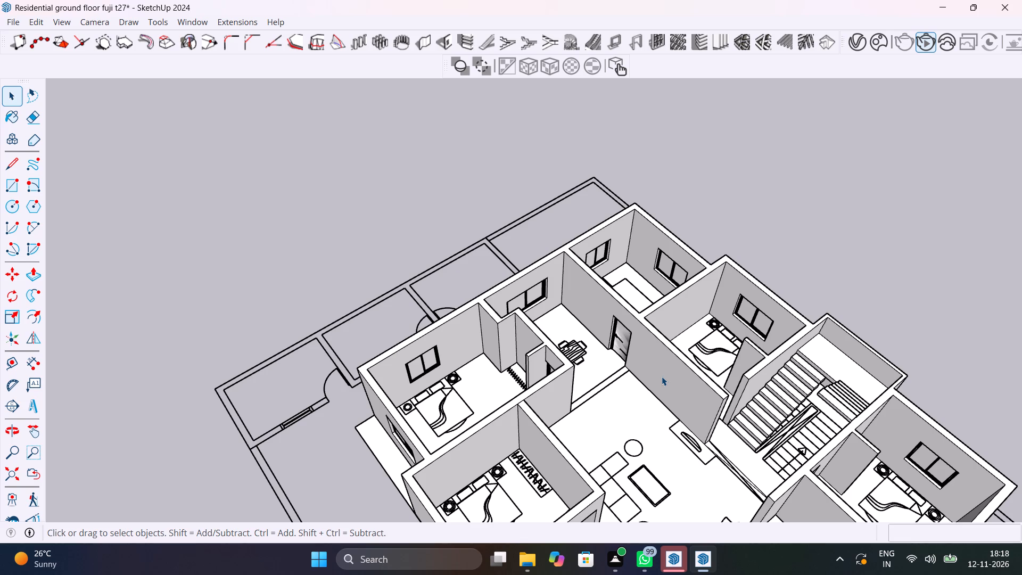
Save the residential ground floor model.
{"action": "key", "text": "ctrl+s"}
Examine the interior doorways around the dining area, living room, bedrooms and staircase for those still lacking a door.
{"action": "scroll", "coordinate": [662, 376], "scroll_direction": "up", "scroll_amount": 5}
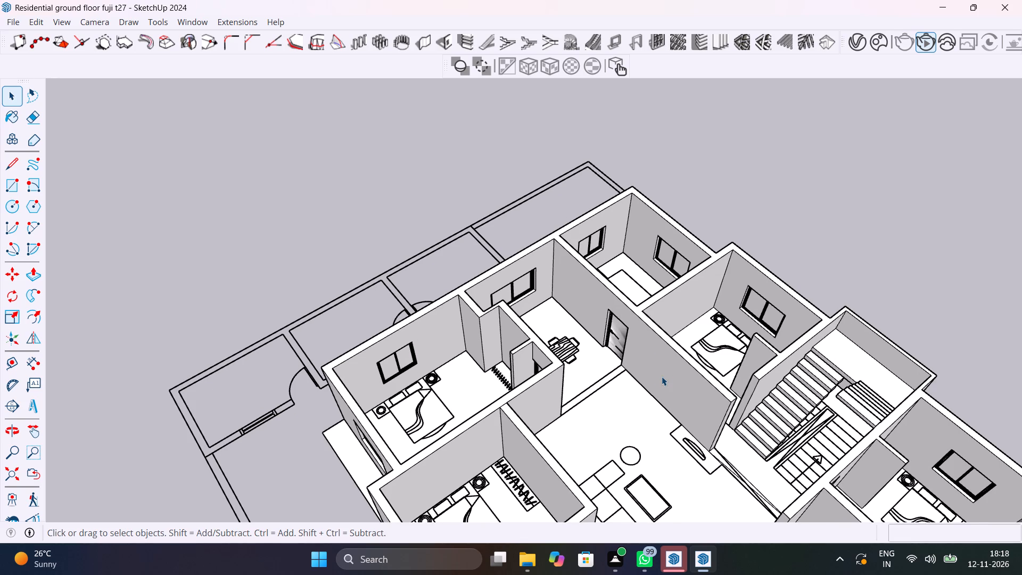
{"action": "scroll", "coordinate": [662, 376], "scroll_direction": "up", "scroll_amount": 1}
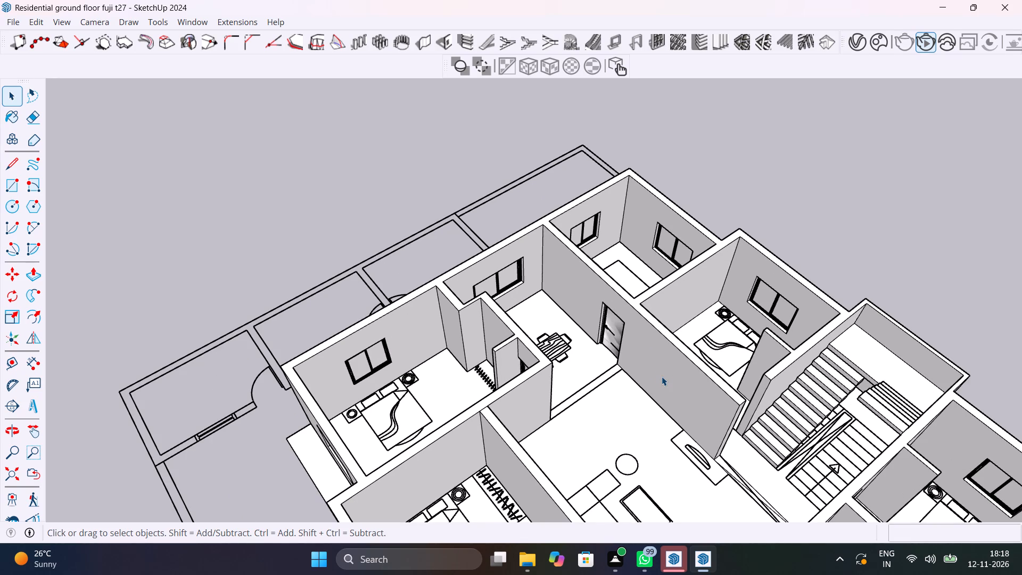
{"action": "scroll", "coordinate": [662, 376], "scroll_direction": "up", "scroll_amount": 5}
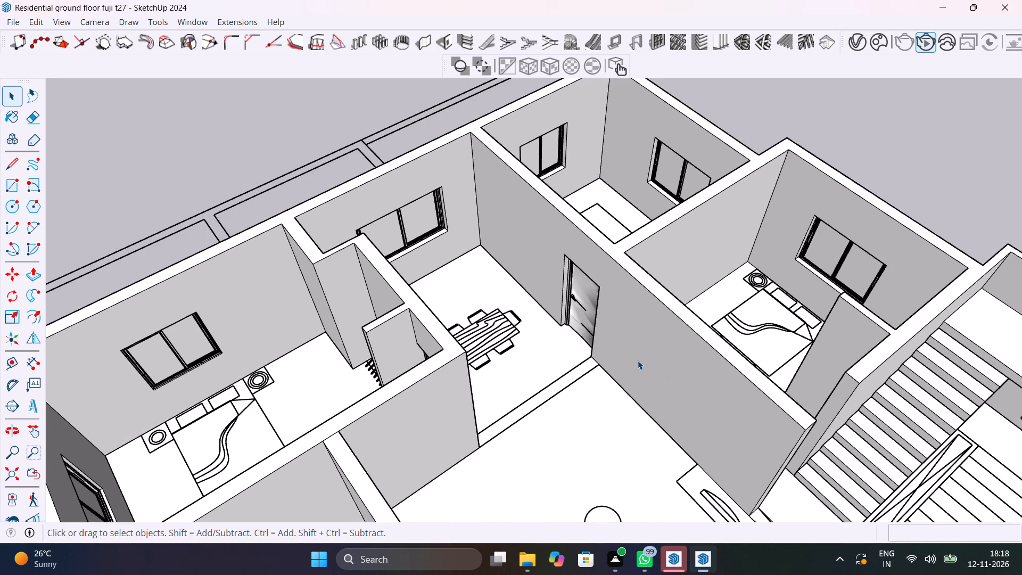
{"action": "middle_click_drag", "start_coordinate": [638, 359], "coordinate": [677, 339]}
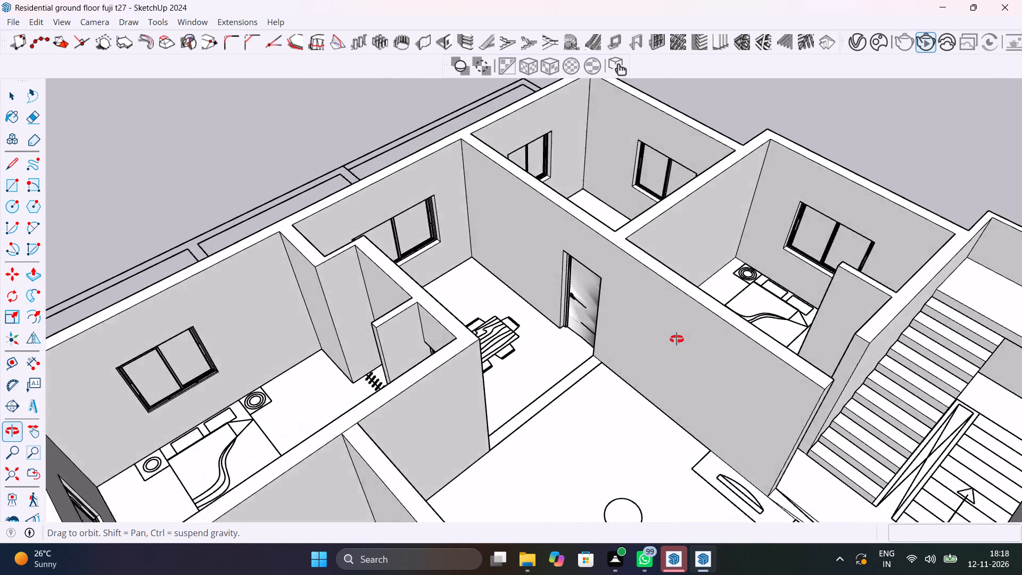
{"action": "middle_click_drag", "start_coordinate": [677, 339], "coordinate": [457, 390]}
{"action": "scroll", "coordinate": [435, 360], "scroll_direction": "down", "scroll_amount": 5}
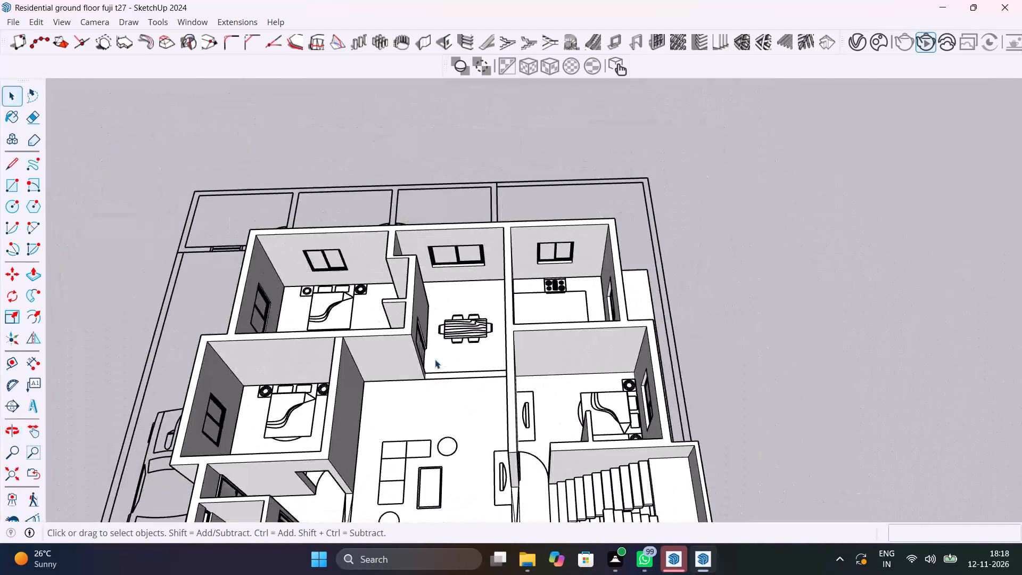
{"action": "scroll", "coordinate": [435, 359], "scroll_direction": "down", "scroll_amount": 5}
{"action": "middle_click_drag", "start_coordinate": [428, 374], "coordinate": [698, 321], "text": "shift"}
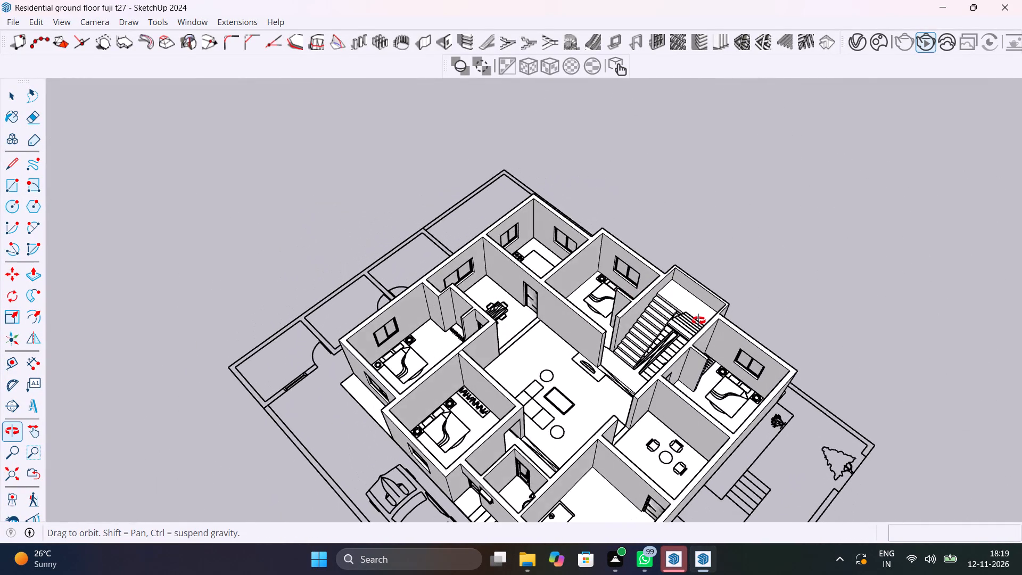
{"action": "middle_click_drag", "start_coordinate": [698, 321], "coordinate": [531, 345], "text": "shift"}
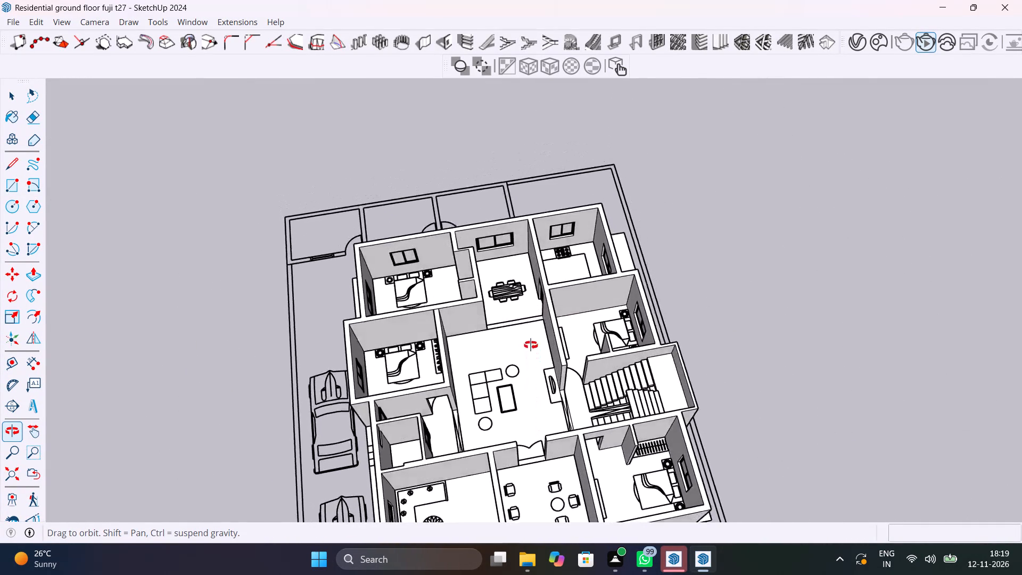
{"action": "middle_click_drag", "start_coordinate": [531, 345], "coordinate": [531, 339], "text": "shift"}
{"action": "scroll", "coordinate": [531, 339], "scroll_direction": "up", "scroll_amount": 6}
{"action": "middle_click_drag", "start_coordinate": [516, 386], "coordinate": [538, 254], "text": "shift"}
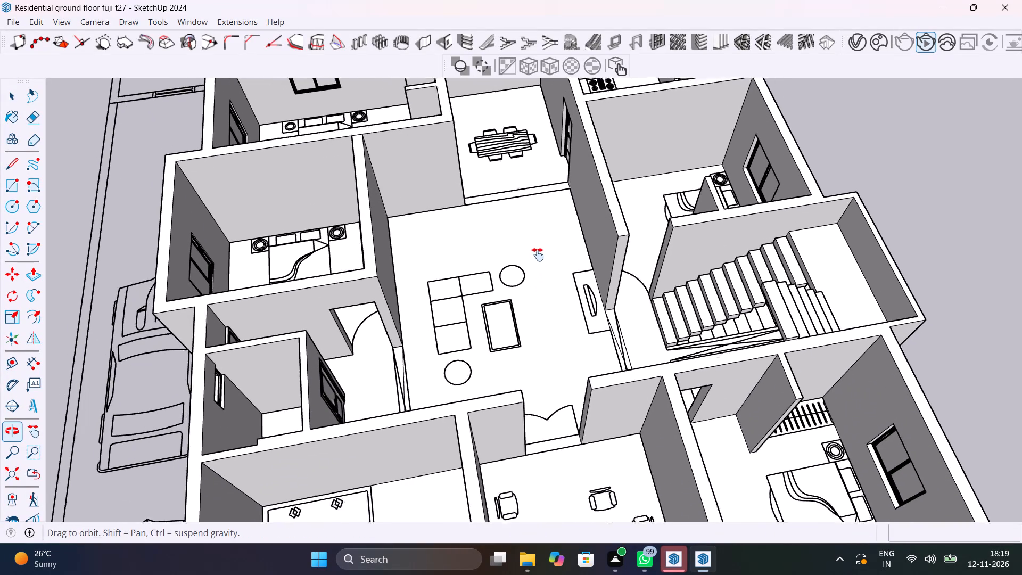
{"action": "middle_click_drag", "start_coordinate": [538, 254], "coordinate": [512, 178], "text": "shift"}
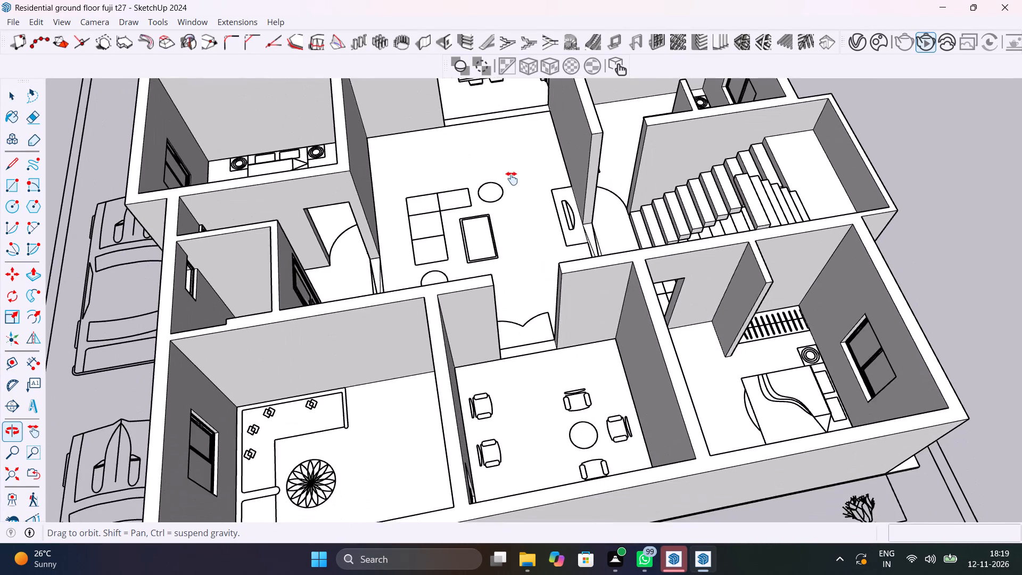
{"action": "middle_click_drag", "start_coordinate": [512, 178], "coordinate": [646, 265], "text": "shift"}
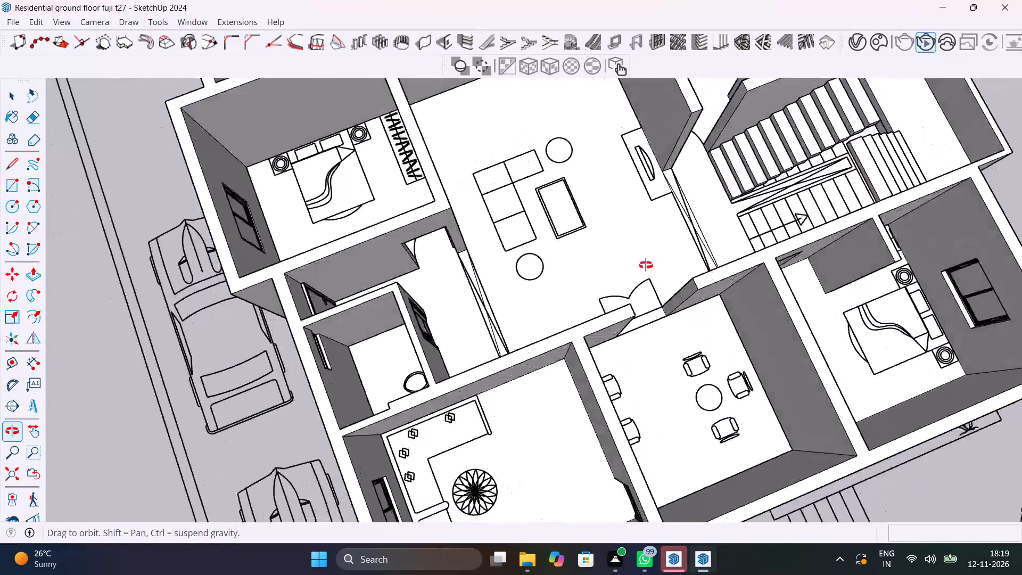
Copy the door between the dining area and kitchen by its lower corner onto the living room floor beside the round table.
{"action": "middle_click_drag", "start_coordinate": [646, 265], "coordinate": [525, 424], "text": "shift"}
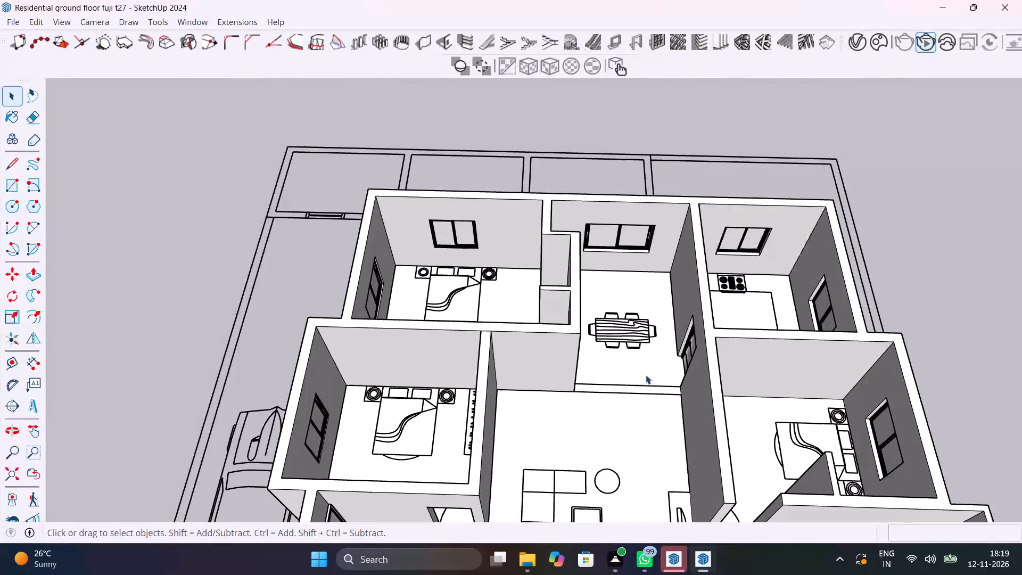
{"action": "scroll", "coordinate": [667, 357], "scroll_direction": "up", "scroll_amount": 10}
{"action": "left_click", "coordinate": [741, 343]}
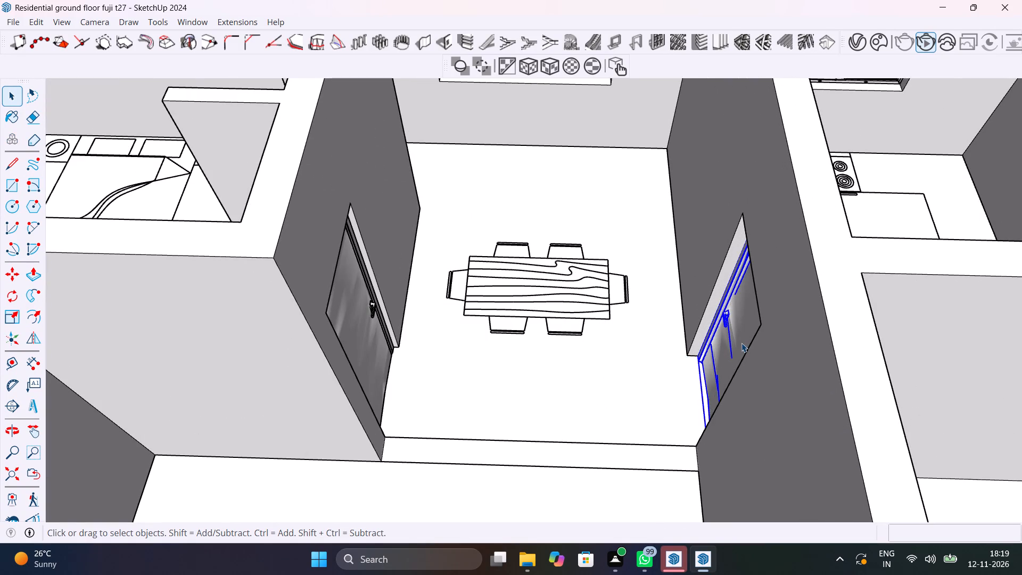
{"action": "key", "text": "m"}
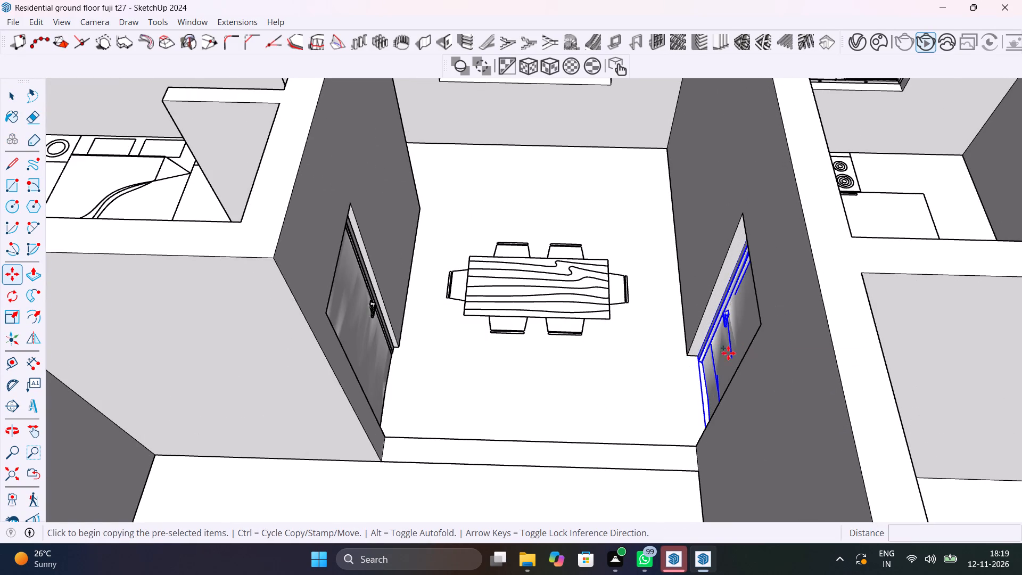
{"action": "left_click", "coordinate": [692, 362]}
{"action": "scroll", "coordinate": [667, 382], "scroll_direction": "down", "scroll_amount": 12}
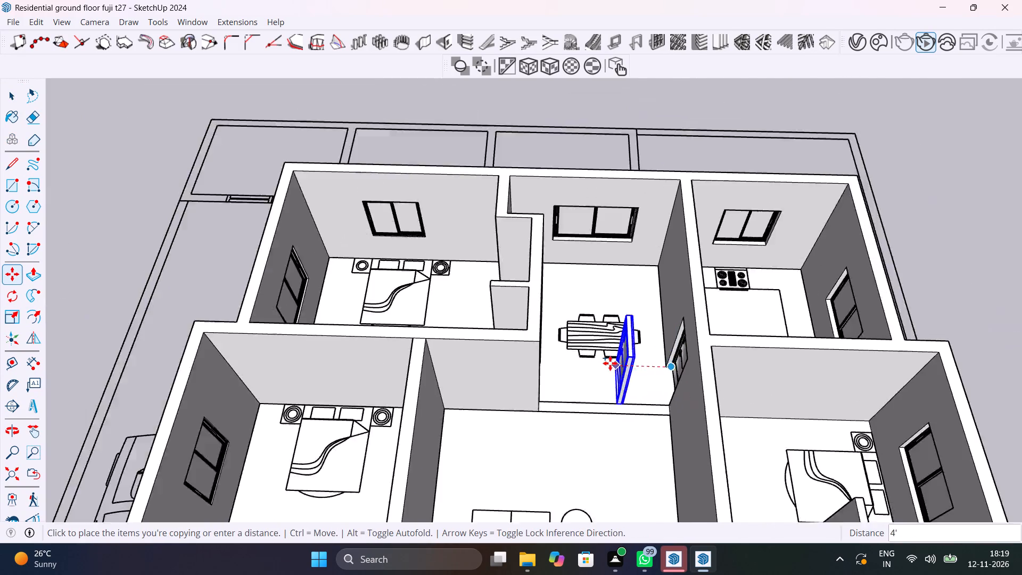
{"action": "scroll", "coordinate": [610, 363], "scroll_direction": "down", "scroll_amount": 10}
{"action": "left_click", "coordinate": [605, 410]}
Rotate the copied door in the living room 90 degrees about its lower corner.
{"action": "scroll", "coordinate": [607, 417], "scroll_direction": "up", "scroll_amount": 7}
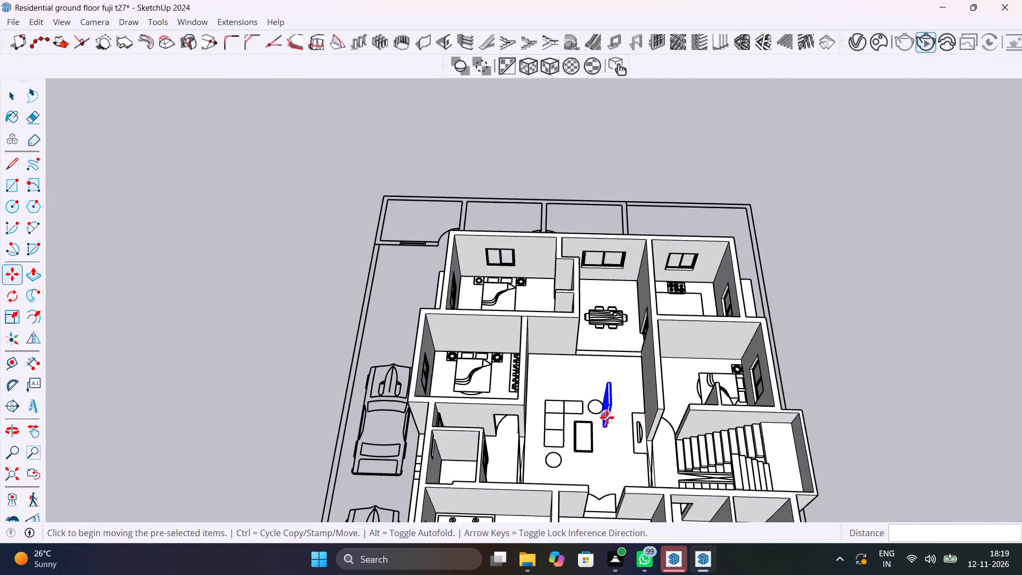
{"action": "scroll", "coordinate": [607, 417], "scroll_direction": "up", "scroll_amount": 4}
{"action": "key", "text": "space"}
{"action": "scroll", "coordinate": [605, 442], "scroll_direction": "up", "scroll_amount": 6}
{"action": "key", "text": "q"}
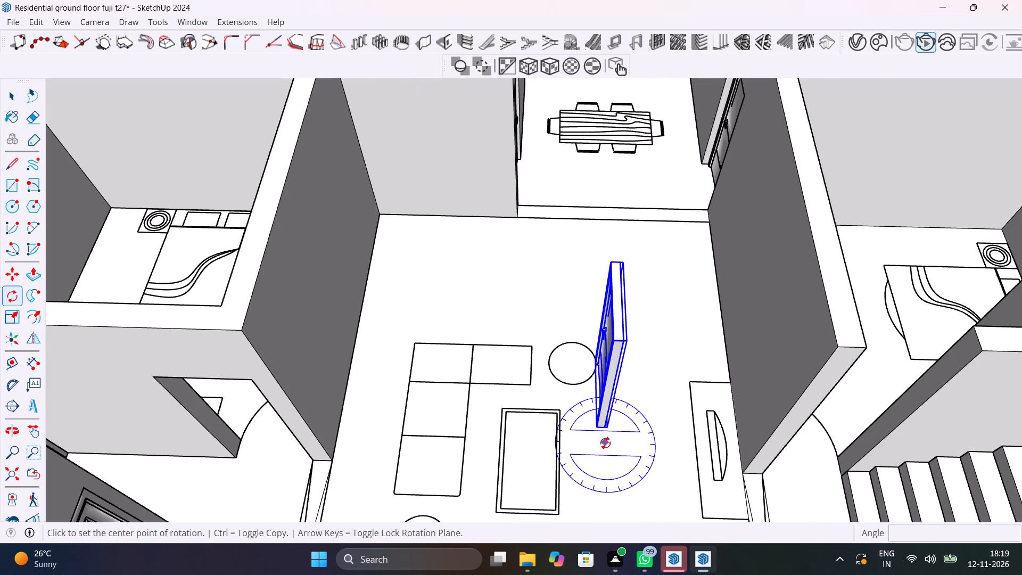
{"action": "left_click", "coordinate": [608, 434]}
{"action": "left_click", "coordinate": [687, 428]}
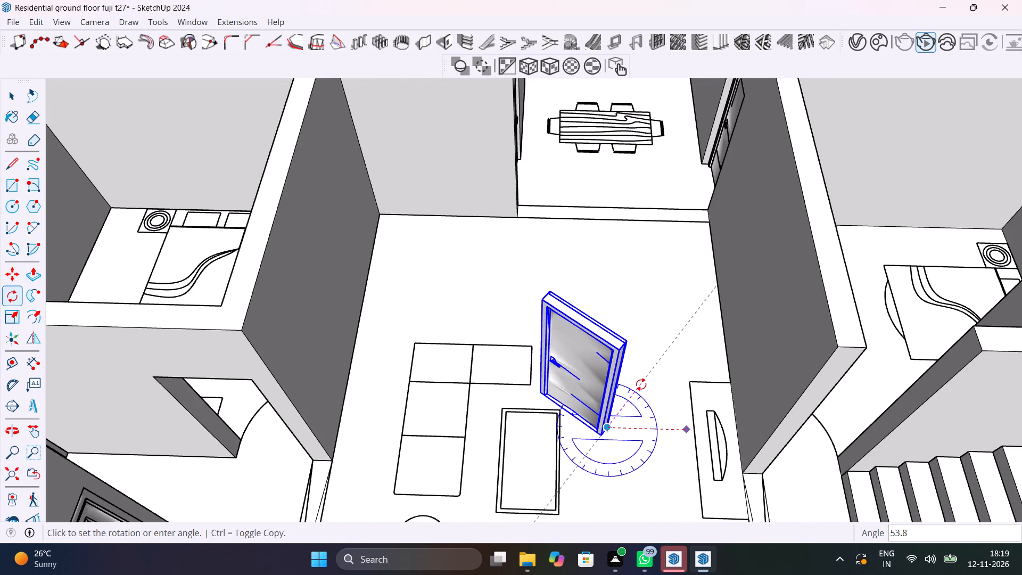
{"action": "type", "text": "90"}
{"action": "key", "text": "Return"}
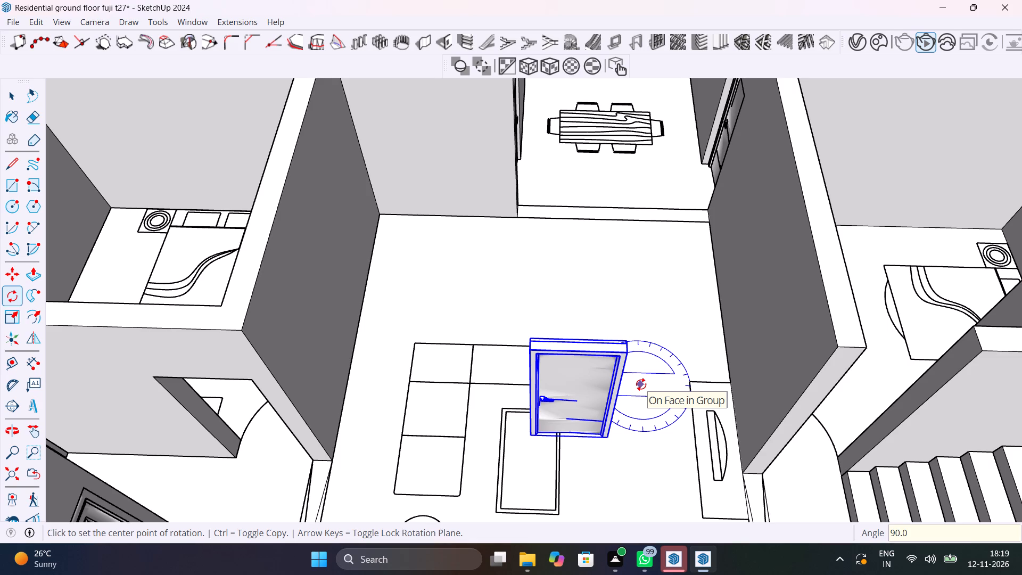
{"action": "key", "text": "space"}
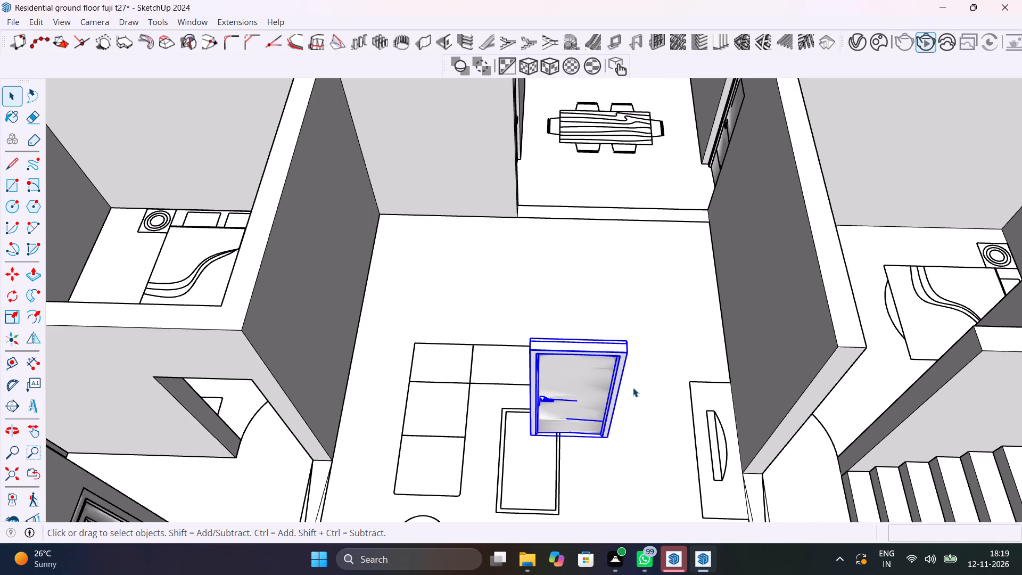
{"action": "scroll", "coordinate": [633, 388], "scroll_direction": "down", "scroll_amount": 12}
{"action": "left_click", "coordinate": [885, 263]}
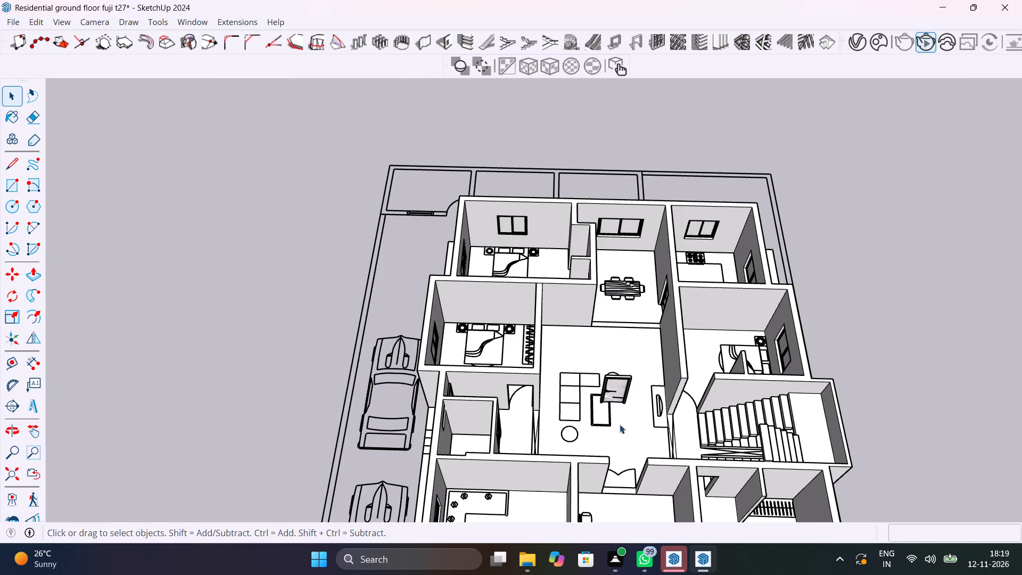
Move the rotated door by its lower corner about 8' 11 9/16" into the bedroom doorway beside the staircase.
{"action": "scroll", "coordinate": [609, 407], "scroll_direction": "up", "scroll_amount": 10}
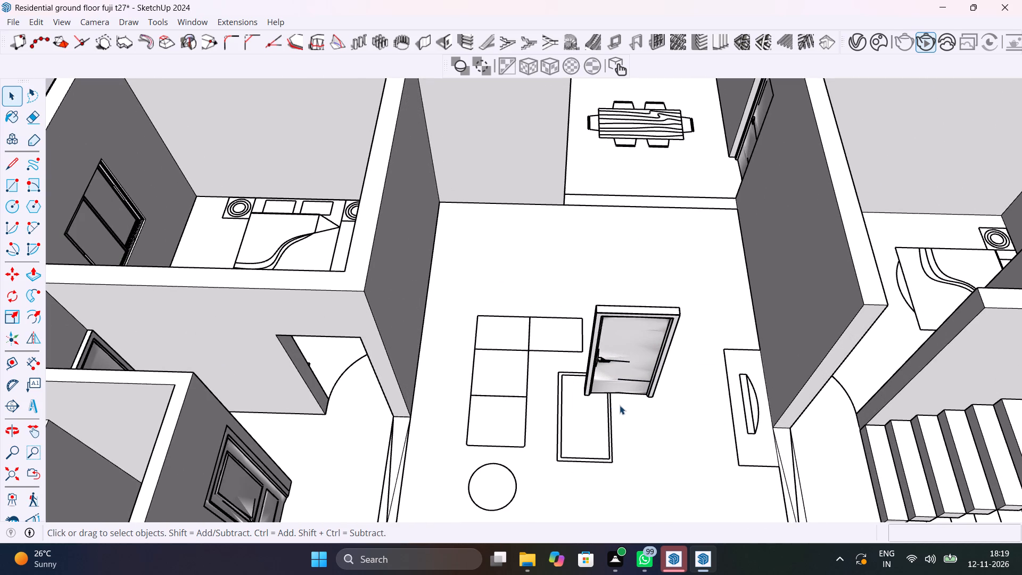
{"action": "scroll", "coordinate": [624, 405], "scroll_direction": "up", "scroll_amount": 4}
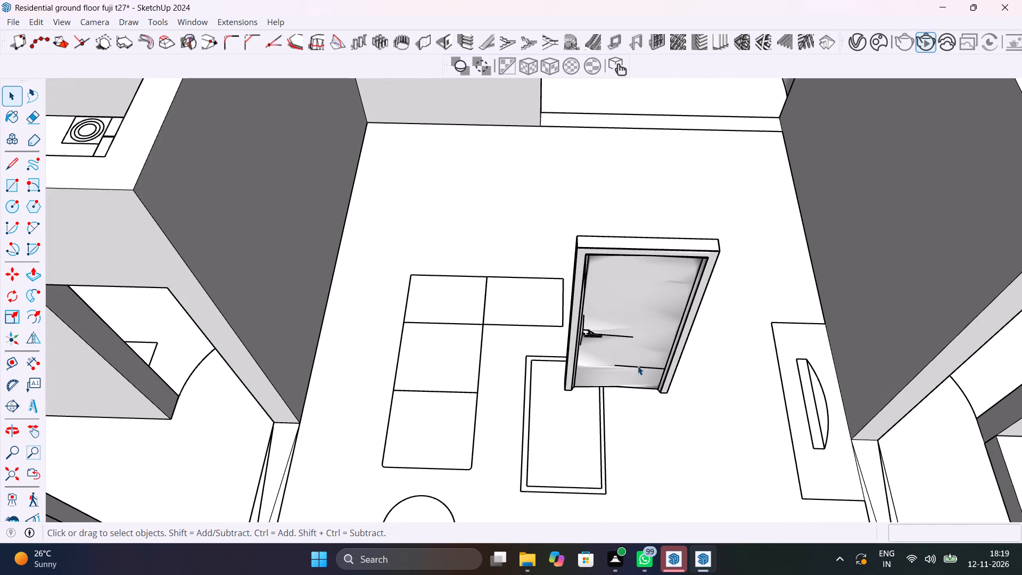
{"action": "left_click", "coordinate": [638, 365]}
{"action": "key", "text": "m"}
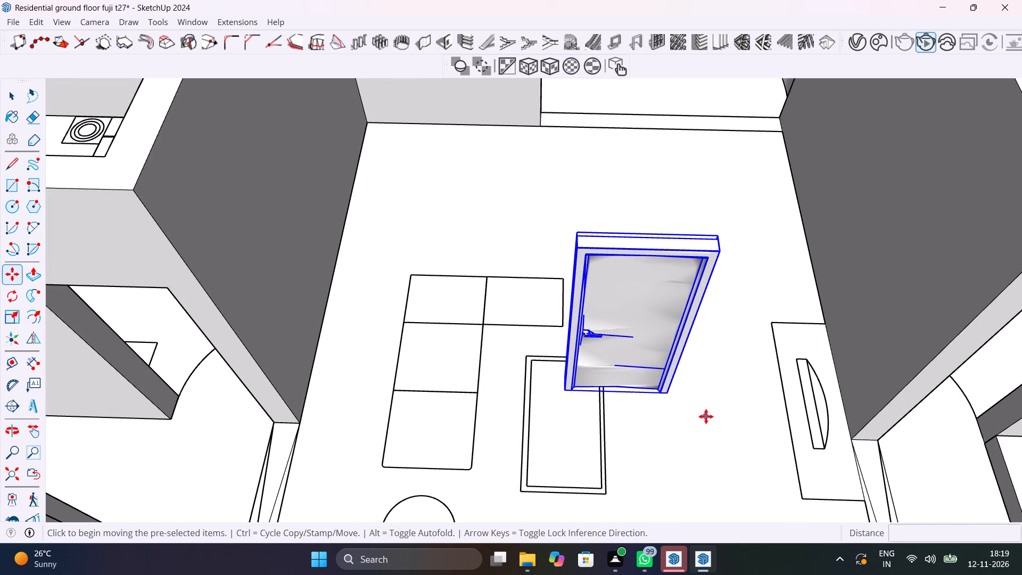
{"action": "left_click", "coordinate": [666, 396]}
{"action": "scroll", "coordinate": [757, 443], "scroll_direction": "down", "scroll_amount": 11}
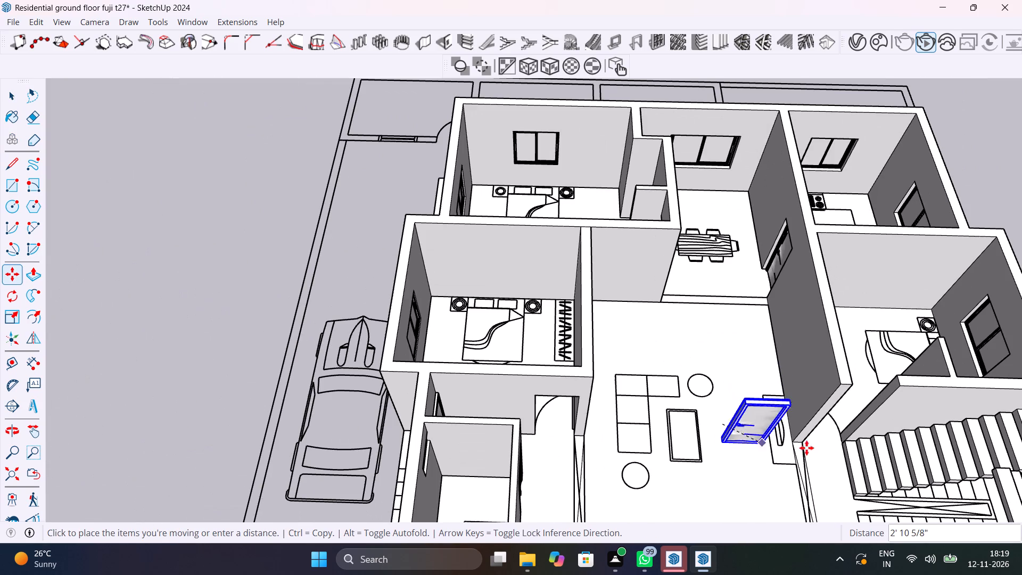
{"action": "scroll", "coordinate": [859, 431], "scroll_direction": "up", "scroll_amount": 12}
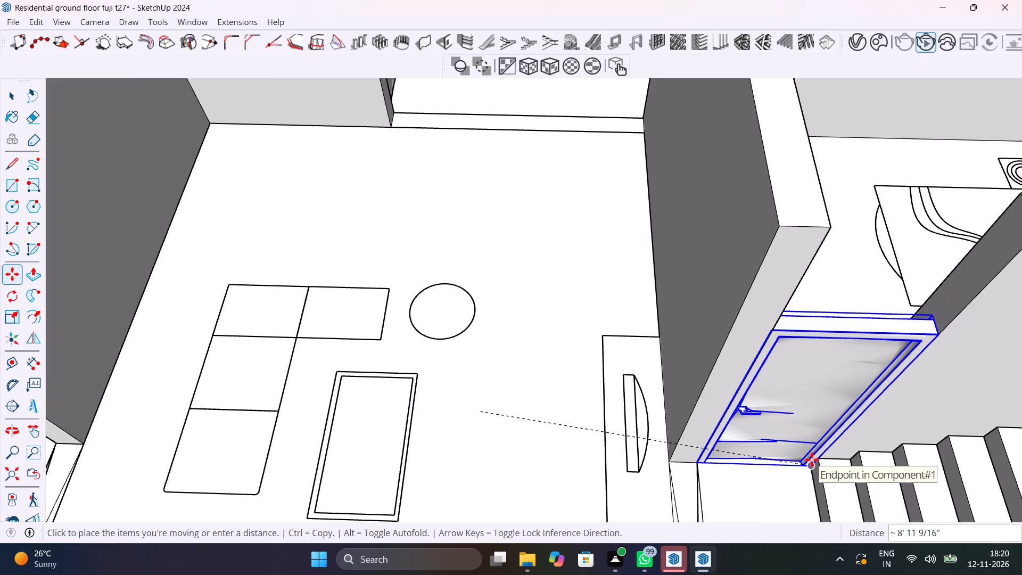
{"action": "scroll", "coordinate": [811, 458], "scroll_direction": "down", "scroll_amount": 8}
{"action": "middle_click_drag", "start_coordinate": [811, 458], "coordinate": [727, 346]}
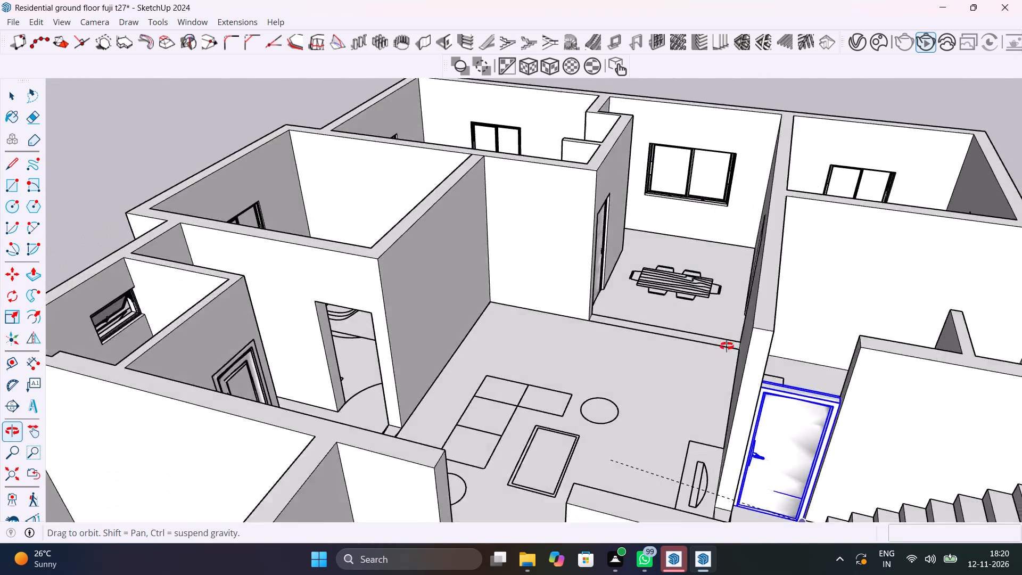
{"action": "middle_click_drag", "start_coordinate": [727, 346], "coordinate": [817, 358]}
{"action": "scroll", "coordinate": [838, 441], "scroll_direction": "up", "scroll_amount": 11}
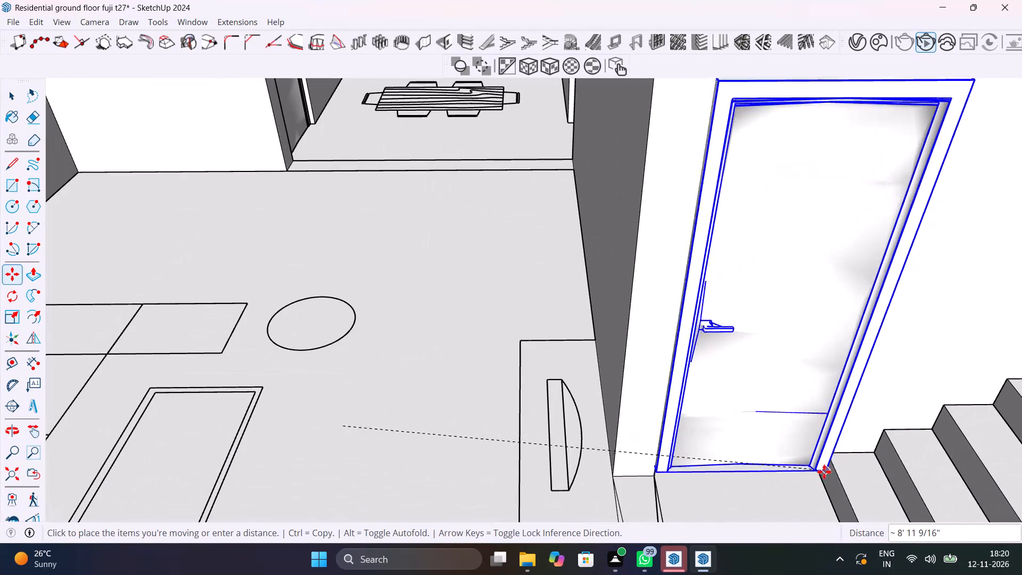
{"action": "left_click", "coordinate": [818, 471]}
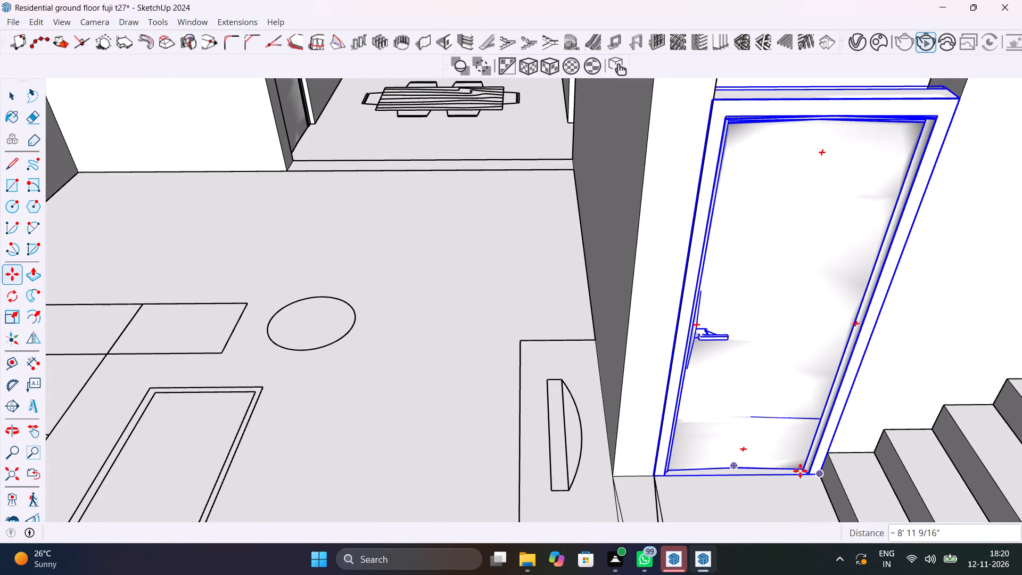
Examine the fit of the door in the bedroom doorway beside the staircase from several angles.
{"action": "middle_click_drag", "start_coordinate": [755, 458], "coordinate": [528, 545]}
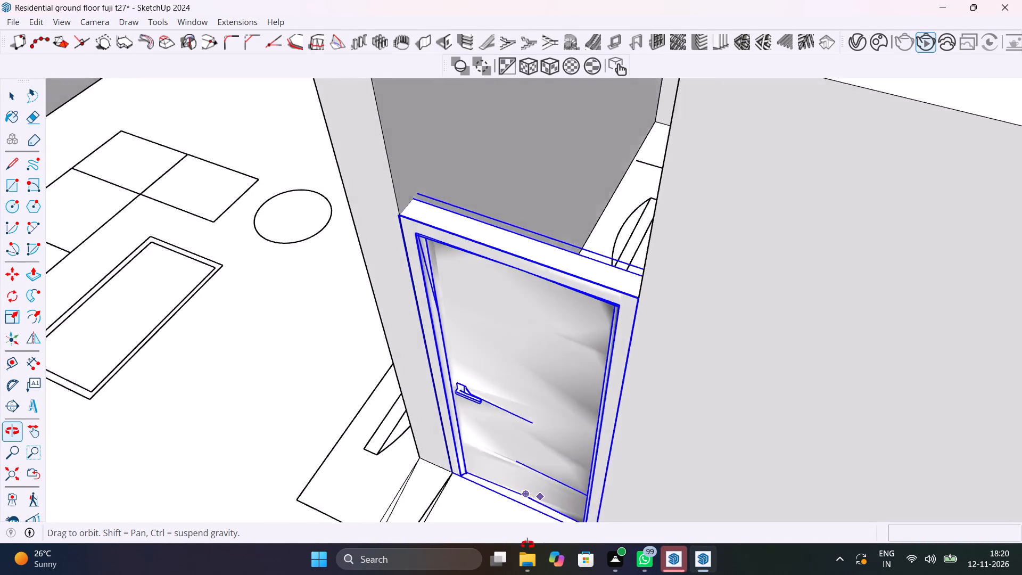
{"action": "middle_click_drag", "start_coordinate": [528, 545], "coordinate": [579, 529]}
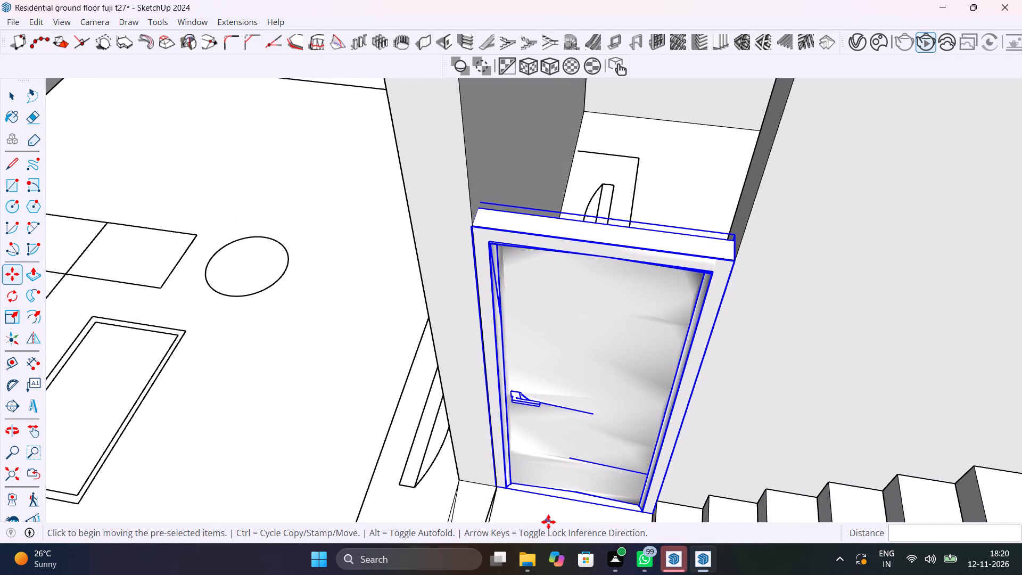
{"action": "scroll", "coordinate": [548, 522], "scroll_direction": "down", "scroll_amount": 13}
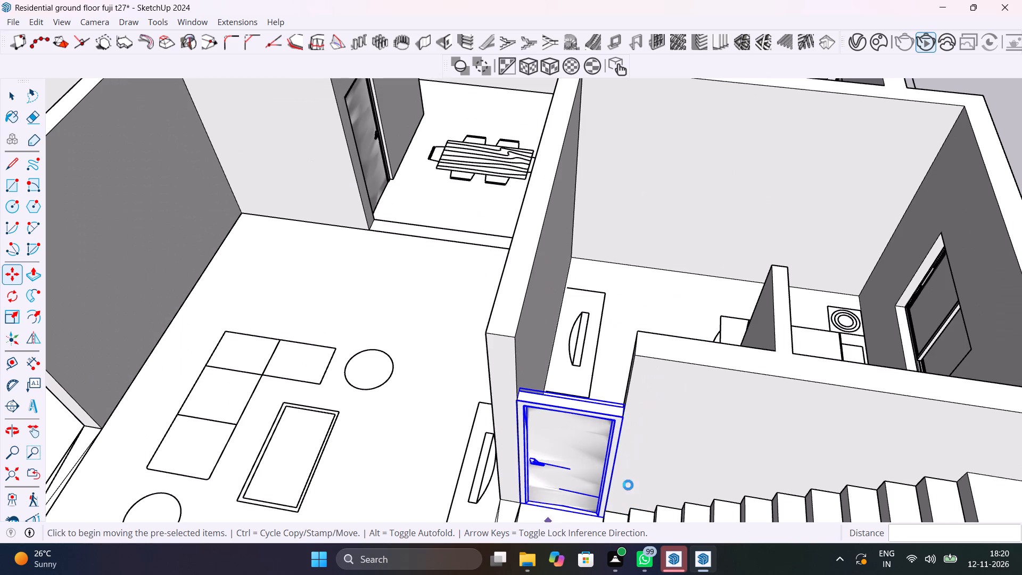
{"action": "scroll", "coordinate": [559, 453], "scroll_direction": "down", "scroll_amount": 14}
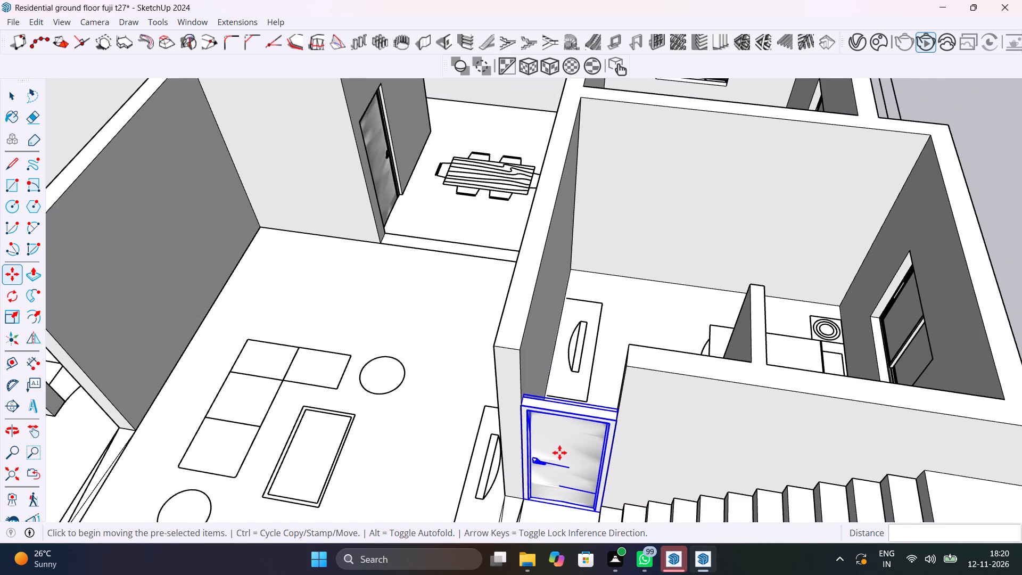
{"action": "scroll", "coordinate": [589, 443], "scroll_direction": "down", "scroll_amount": 14}
{"action": "key", "text": "space"}
{"action": "left_click", "coordinate": [823, 384]}
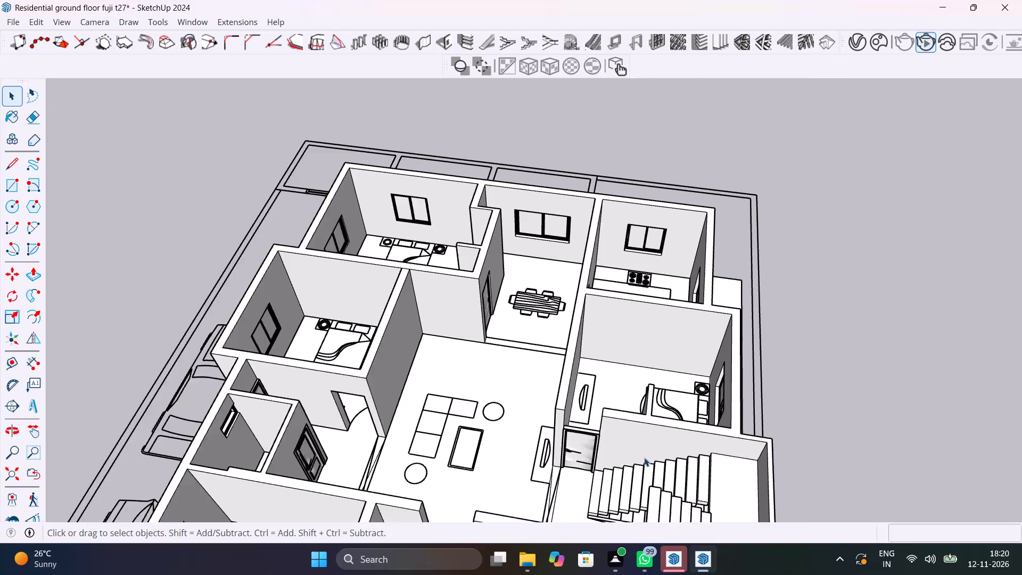
{"action": "scroll", "coordinate": [607, 457], "scroll_direction": "up", "scroll_amount": 12}
{"action": "middle_click_drag", "start_coordinate": [525, 462], "coordinate": [563, 420]}
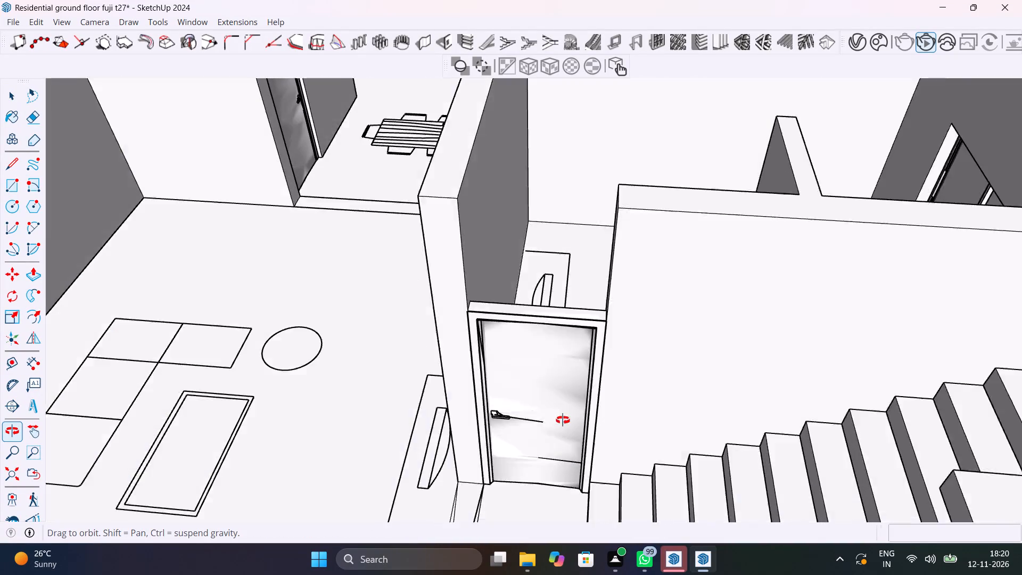
Open the wall beside the staircase for editing and copy its end's top edge 3' down at the bedroom doorway.
{"action": "middle_click_drag", "start_coordinate": [563, 420], "coordinate": [603, 393]}
{"action": "scroll", "coordinate": [602, 442], "scroll_direction": "up", "scroll_amount": 6}
{"action": "middle_click_drag", "start_coordinate": [617, 454], "coordinate": [620, 455]}
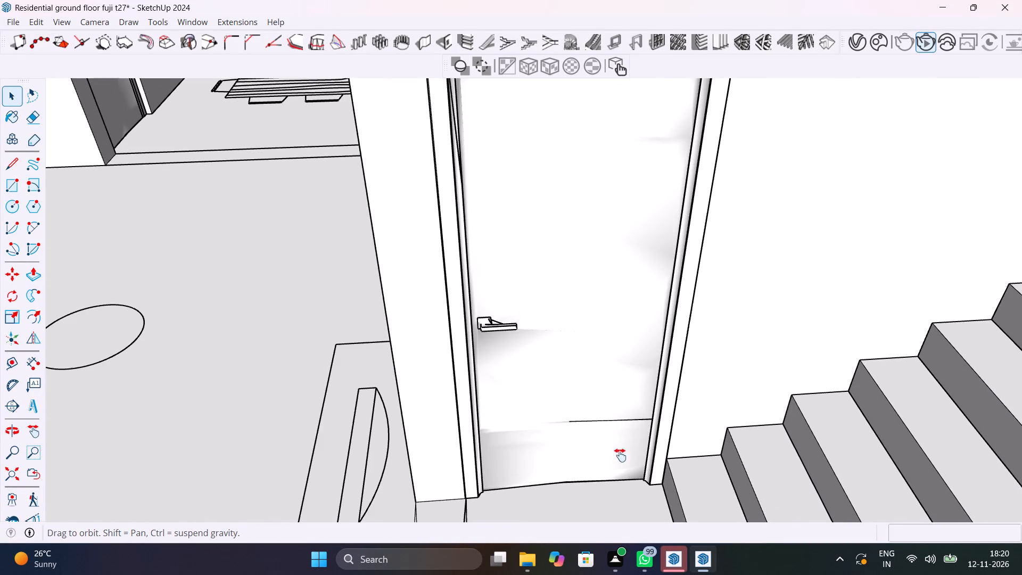
{"action": "middle_click_drag", "start_coordinate": [620, 455], "coordinate": [493, 551]}
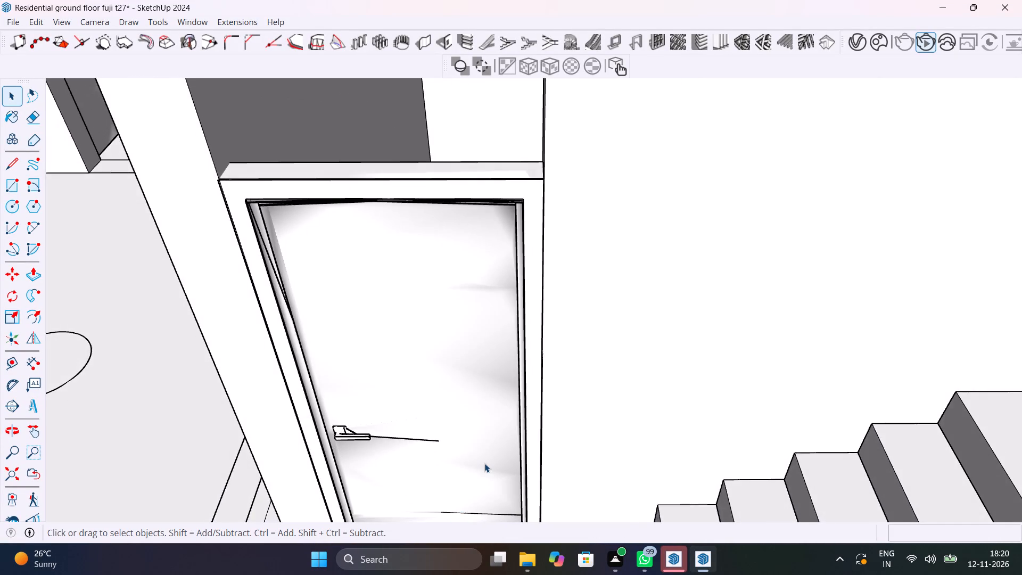
{"action": "scroll", "coordinate": [484, 463], "scroll_direction": "down", "scroll_amount": 13}
{"action": "middle_click_drag", "start_coordinate": [508, 501], "coordinate": [642, 472]}
{"action": "scroll", "coordinate": [627, 309], "scroll_direction": "up", "scroll_amount": 7}
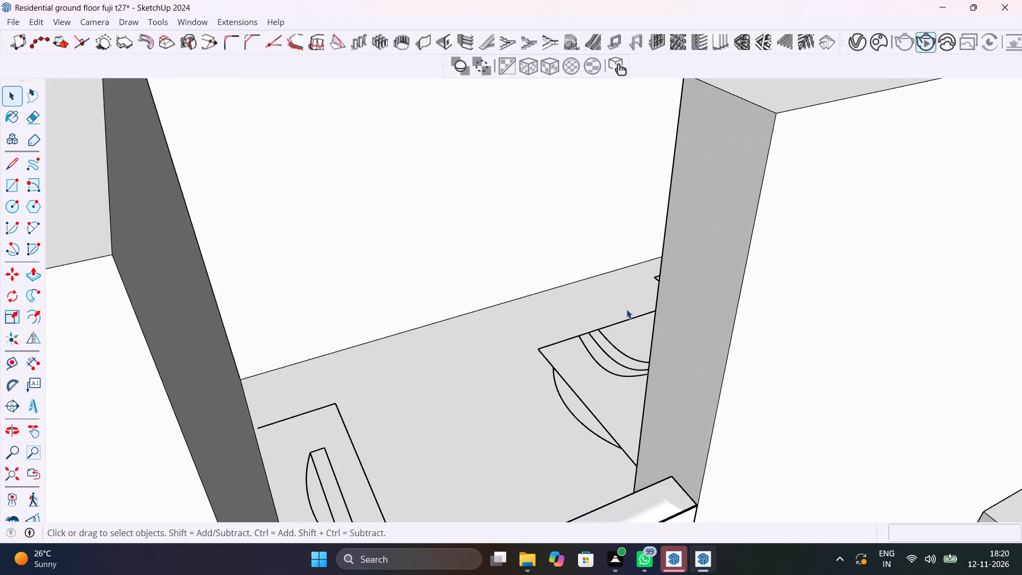
{"action": "scroll", "coordinate": [627, 309], "scroll_direction": "down", "scroll_amount": 5}
{"action": "double_click", "coordinate": [689, 295]}
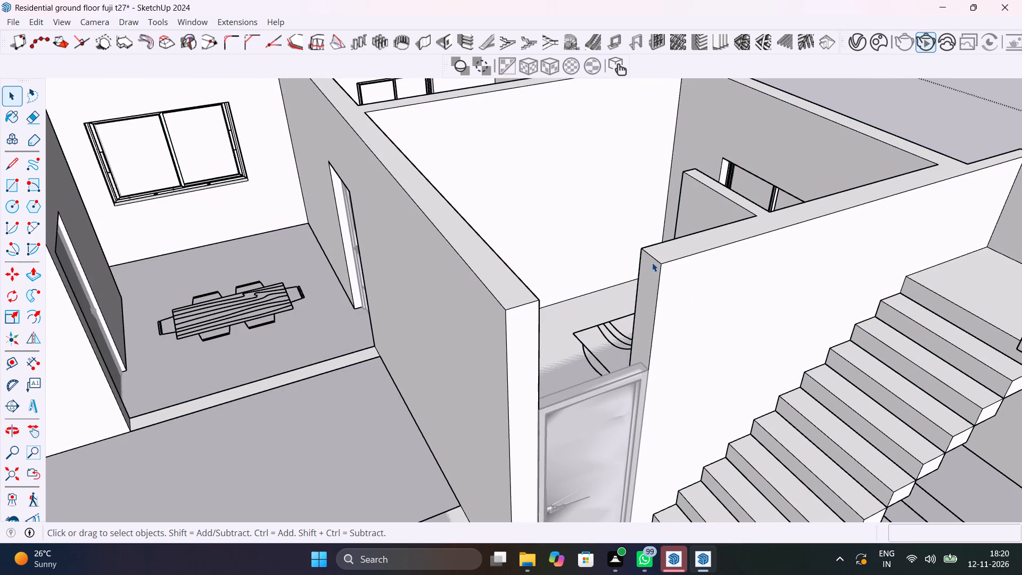
{"action": "left_click", "coordinate": [657, 260]}
{"action": "key", "text": "m"}
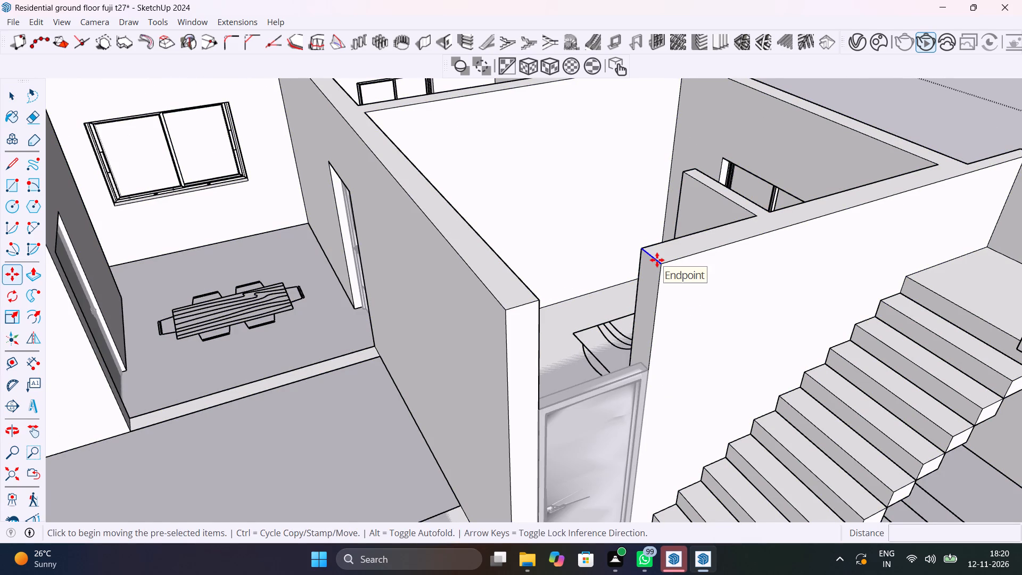
{"action": "left_click", "coordinate": [662, 267]}
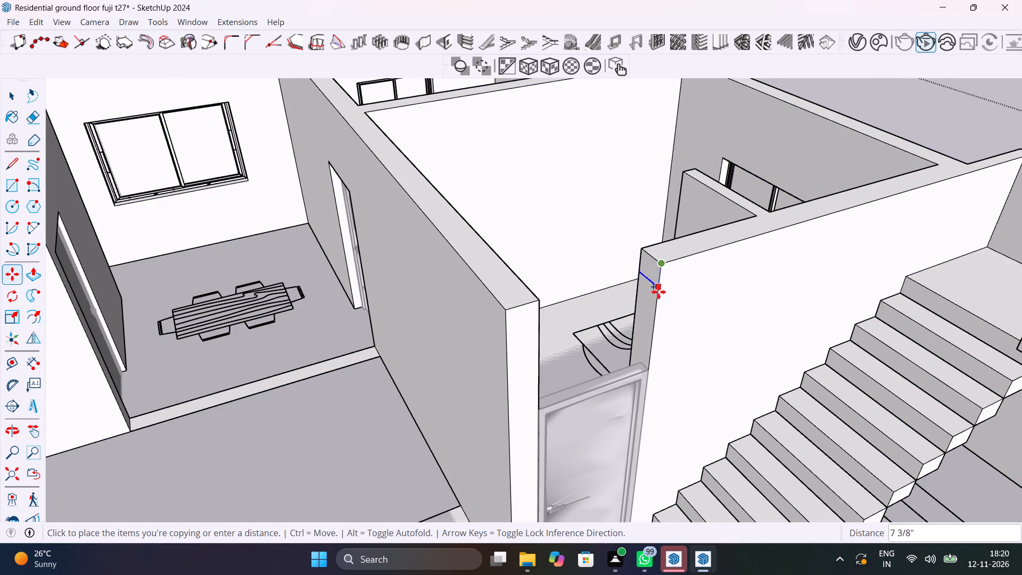
{"action": "type", "text": "3'"}
{"action": "key", "text": "Return"}
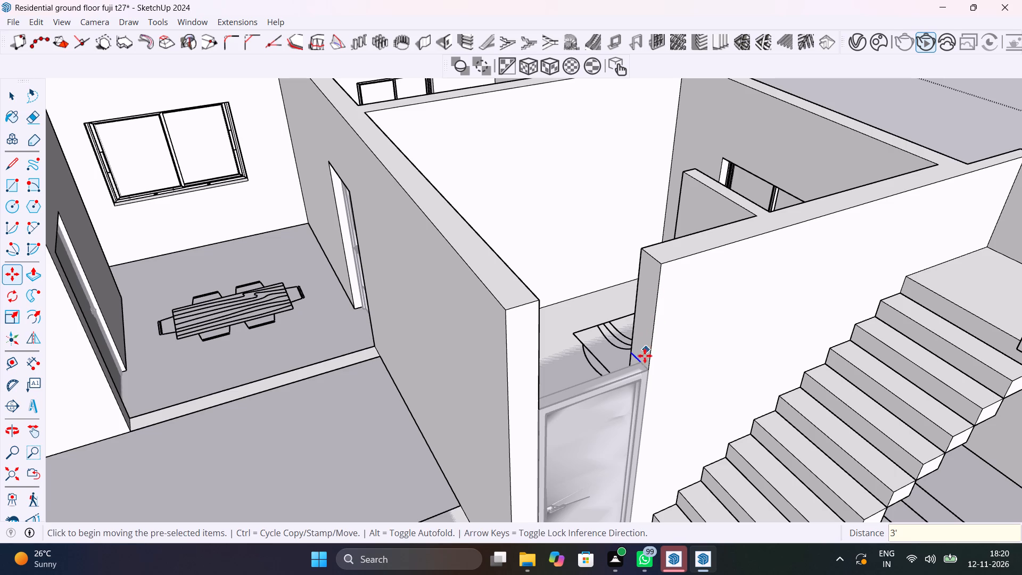
Push/Pull the upper part of the wall end about 3' 2 7/16" across the doorway to the opposite wall.
{"action": "key", "text": "space"}
{"action": "left_click", "coordinate": [646, 328]}
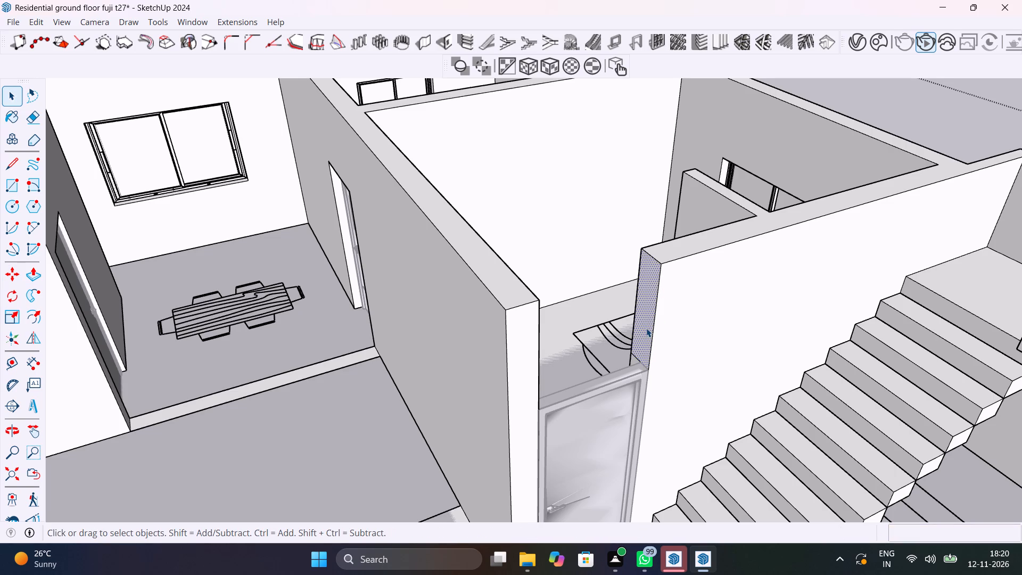
{"action": "key", "text": "p"}
{"action": "left_click", "coordinate": [646, 328]}
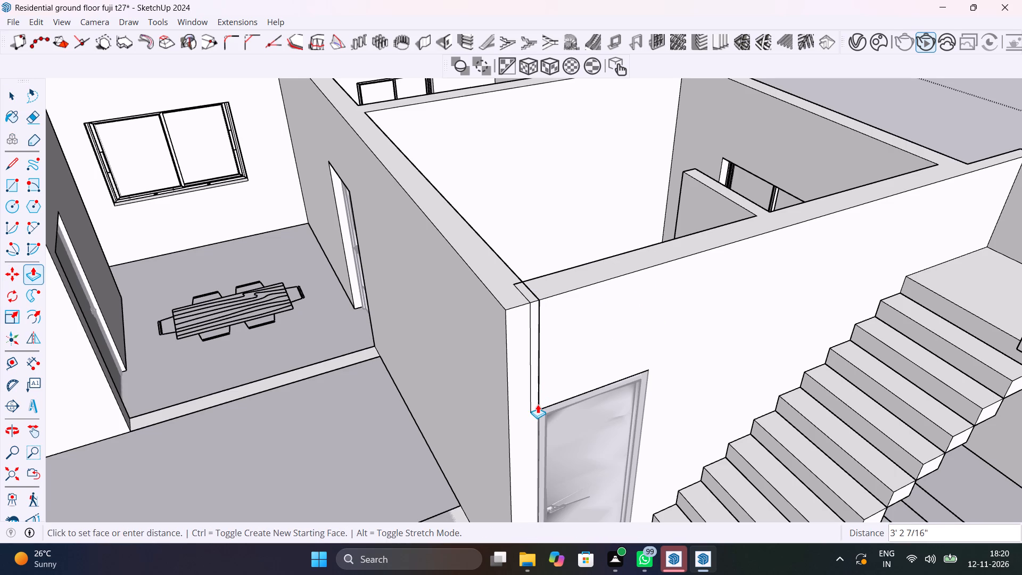
{"action": "left_click", "coordinate": [538, 379]}
{"action": "key", "text": "space"}
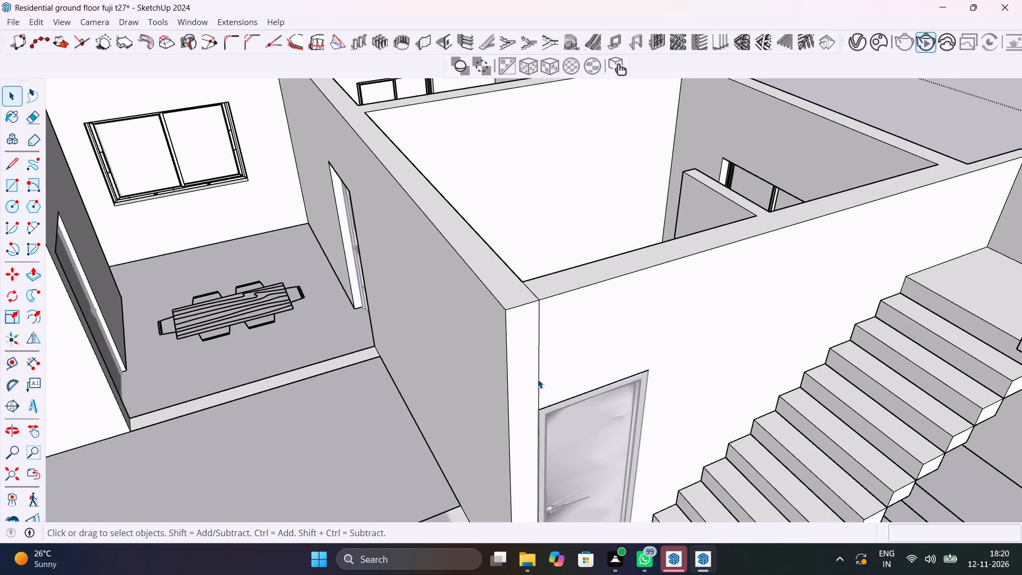
Erase the leftover seam edges where the wall above the door meets the adjoining wall, and finish editing the wall.
{"action": "key", "text": "e"}
{"action": "left_click_drag", "start_coordinate": [538, 379], "coordinate": [540, 347]}
{"action": "left_click_drag", "start_coordinate": [534, 288], "coordinate": [533, 290]}
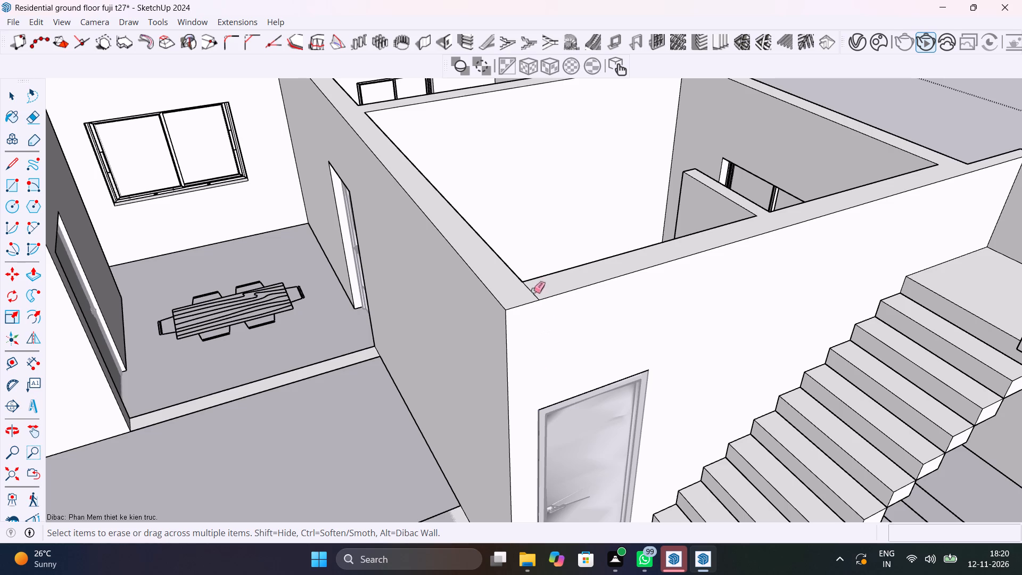
{"action": "left_click_drag", "start_coordinate": [533, 290], "coordinate": [531, 294]}
{"action": "scroll", "coordinate": [532, 299], "scroll_direction": "down", "scroll_amount": 8}
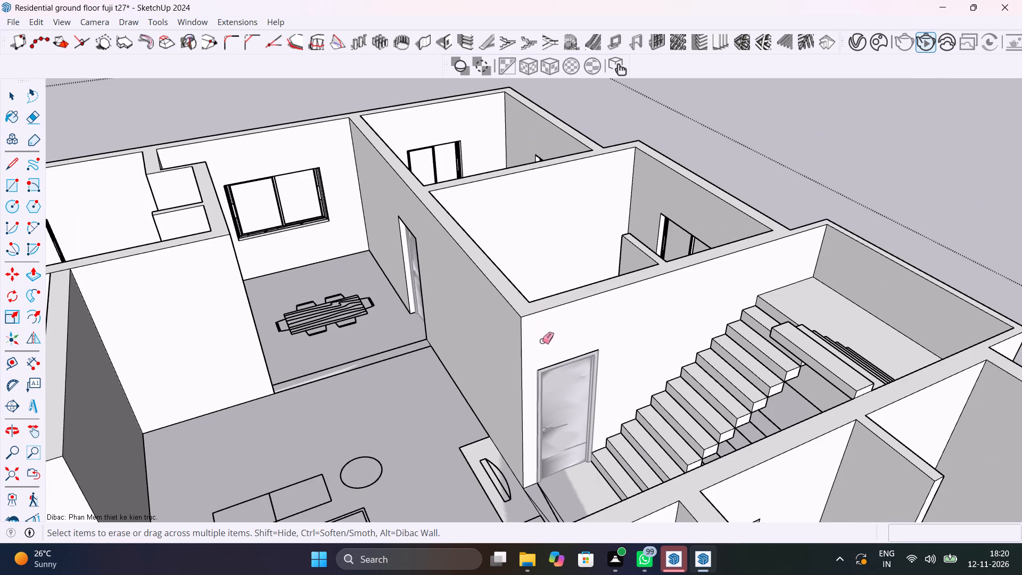
{"action": "middle_click_drag", "start_coordinate": [554, 368], "coordinate": [497, 338]}
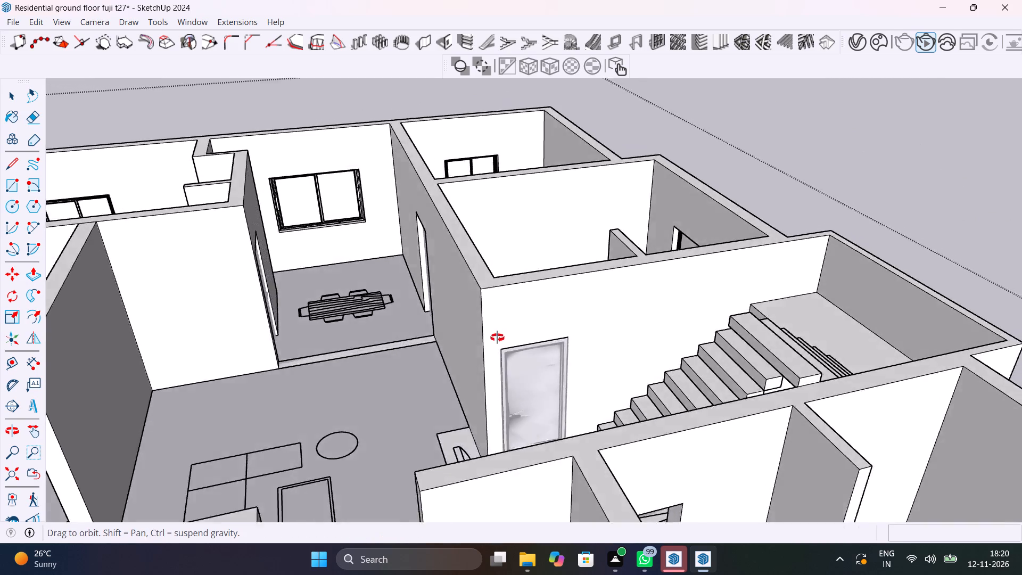
{"action": "middle_click_drag", "start_coordinate": [497, 338], "coordinate": [492, 552]}
{"action": "middle_click_drag", "start_coordinate": [550, 385], "coordinate": [530, 520]}
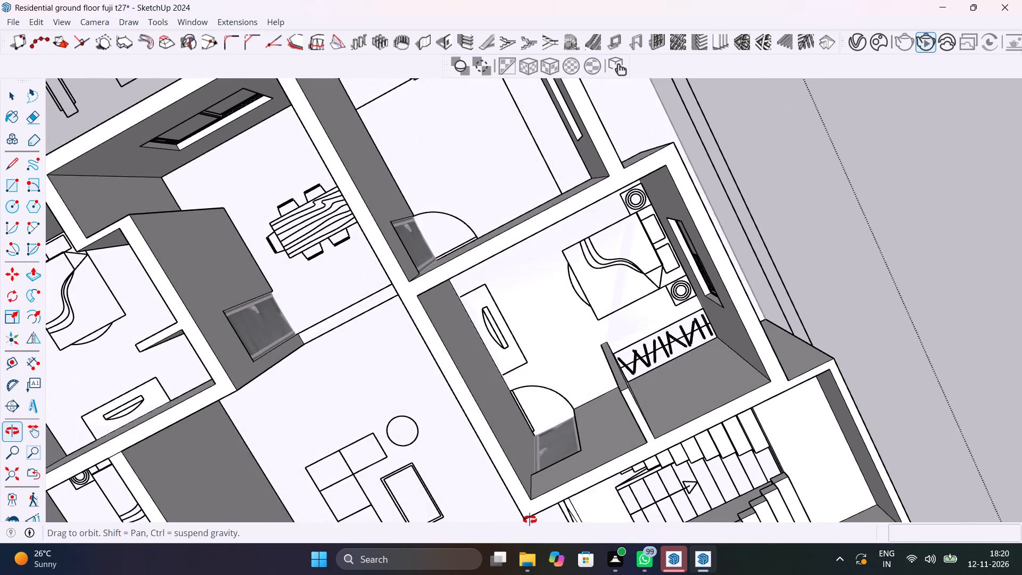
{"action": "middle_click_drag", "start_coordinate": [530, 520], "coordinate": [546, 255]}
{"action": "scroll", "coordinate": [657, 359], "scroll_direction": "up", "scroll_amount": 1}
{"action": "scroll", "coordinate": [657, 359], "scroll_direction": "down", "scroll_amount": 8}
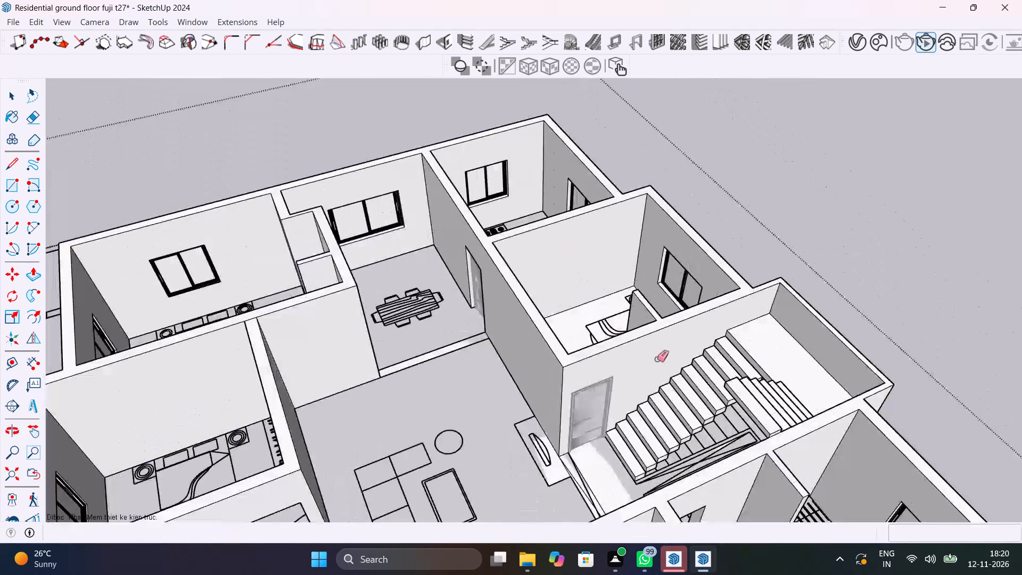
{"action": "key", "text": "space"}
{"action": "left_click", "coordinate": [782, 252]}
{"action": "left_click", "coordinate": [761, 235]}
Move the bedroom door beside the staircase by its lower outer corner about 5 1/8" inward into the wall thickness.
{"action": "scroll", "coordinate": [630, 391], "scroll_direction": "up", "scroll_amount": 3}
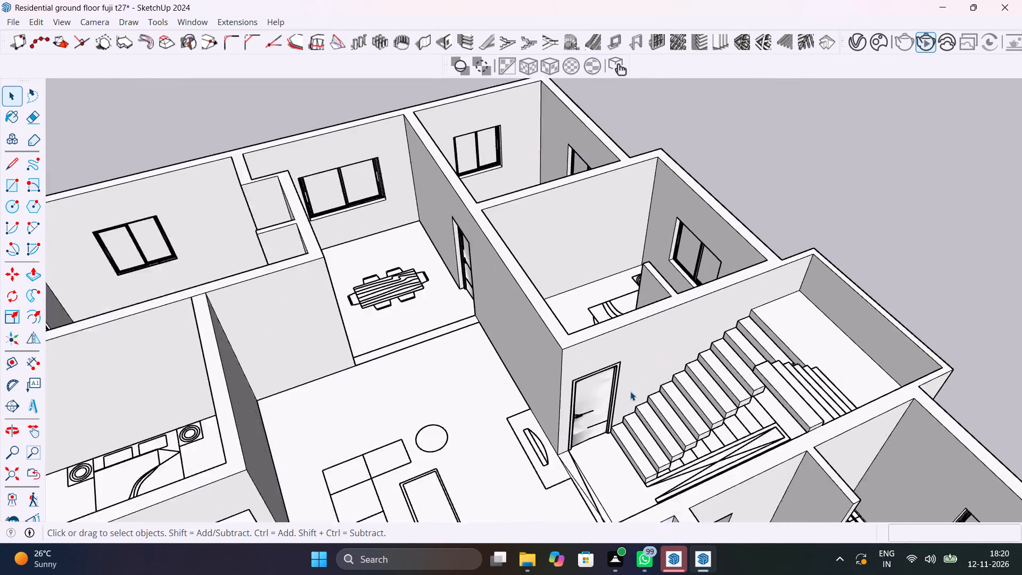
{"action": "scroll", "coordinate": [630, 391], "scroll_direction": "up", "scroll_amount": 11}
{"action": "middle_click_drag", "start_coordinate": [594, 467], "coordinate": [619, 334]}
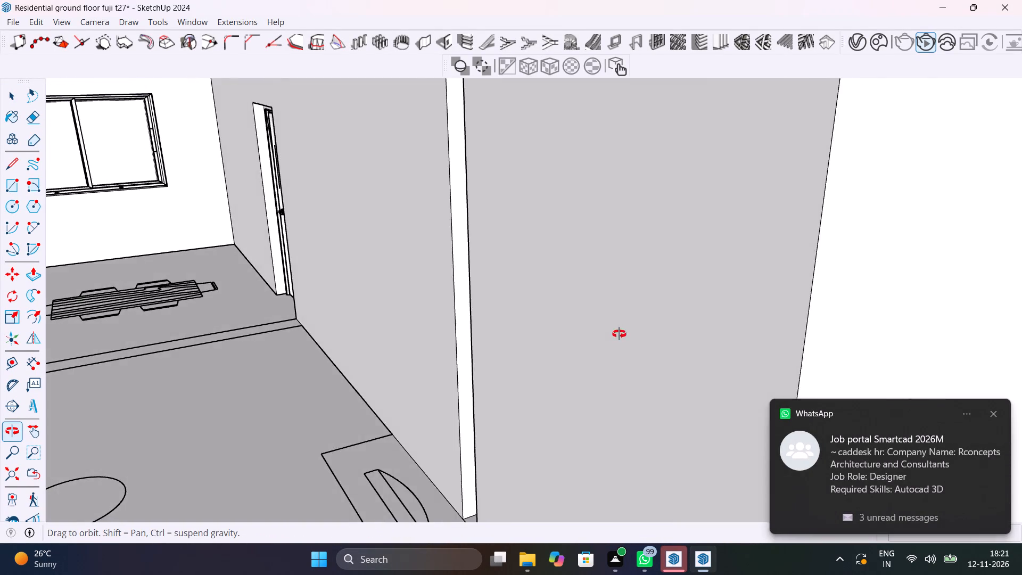
{"action": "middle_click_drag", "start_coordinate": [619, 334], "coordinate": [589, 408]}
{"action": "scroll", "coordinate": [580, 503], "scroll_direction": "up", "scroll_amount": 6}
{"action": "left_click", "coordinate": [584, 457]}
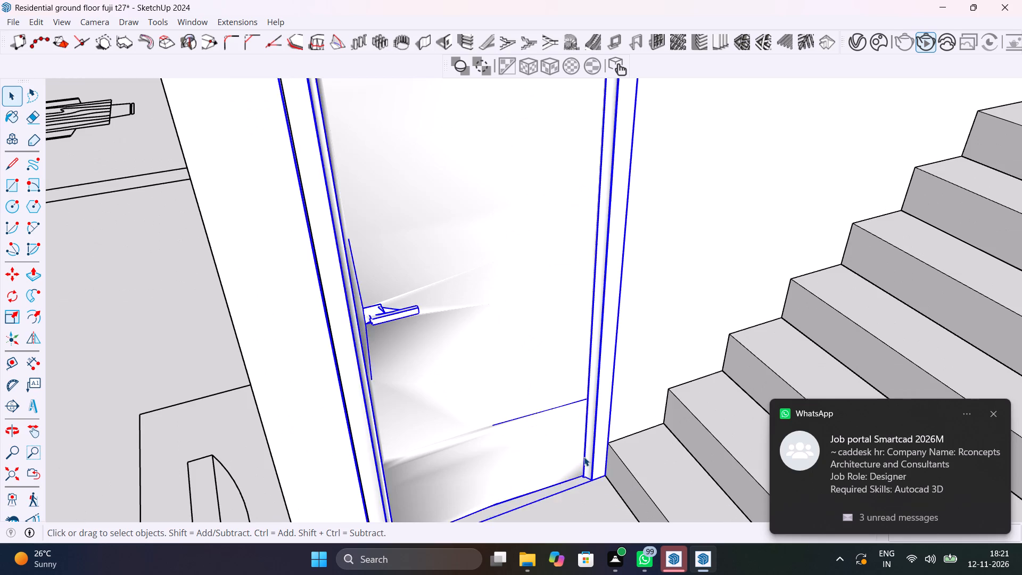
{"action": "scroll", "coordinate": [584, 457], "scroll_direction": "up", "scroll_amount": 6}
{"action": "key", "text": "m"}
{"action": "left_click", "coordinate": [626, 496]}
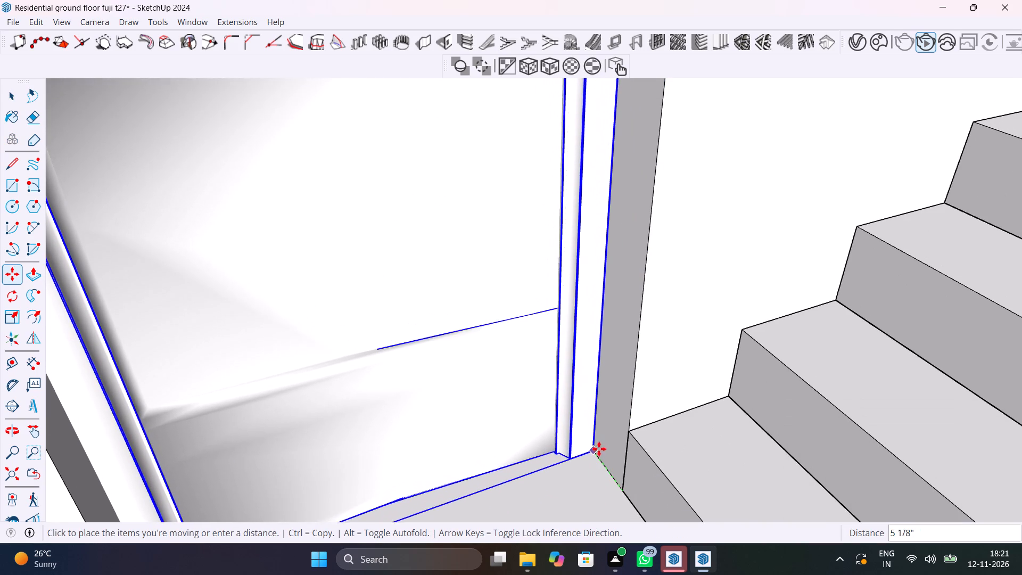
{"action": "left_click", "coordinate": [600, 456]}
{"action": "scroll", "coordinate": [522, 453], "scroll_direction": "down", "scroll_amount": 6}
{"action": "key", "text": "space"}
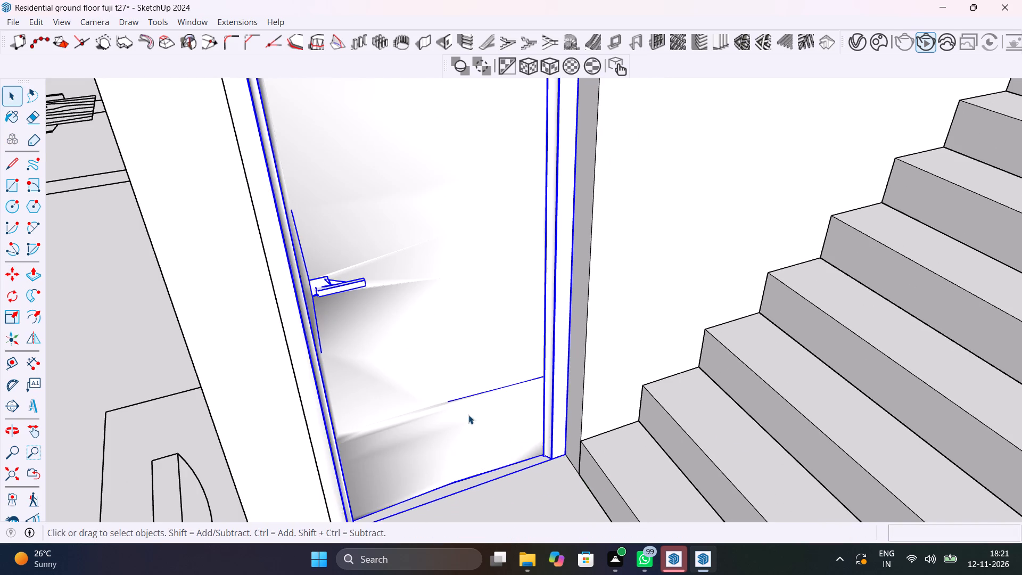
Examine the door beside the staircase and the open doorway of the bedroom on the staircase's other side.
{"action": "middle_click_drag", "start_coordinate": [468, 413], "coordinate": [544, 572], "text": "shift"}
{"action": "scroll", "coordinate": [542, 570], "scroll_direction": "down", "scroll_amount": 1}
{"action": "middle_click_drag", "start_coordinate": [513, 289], "coordinate": [547, 517], "text": "shift"}
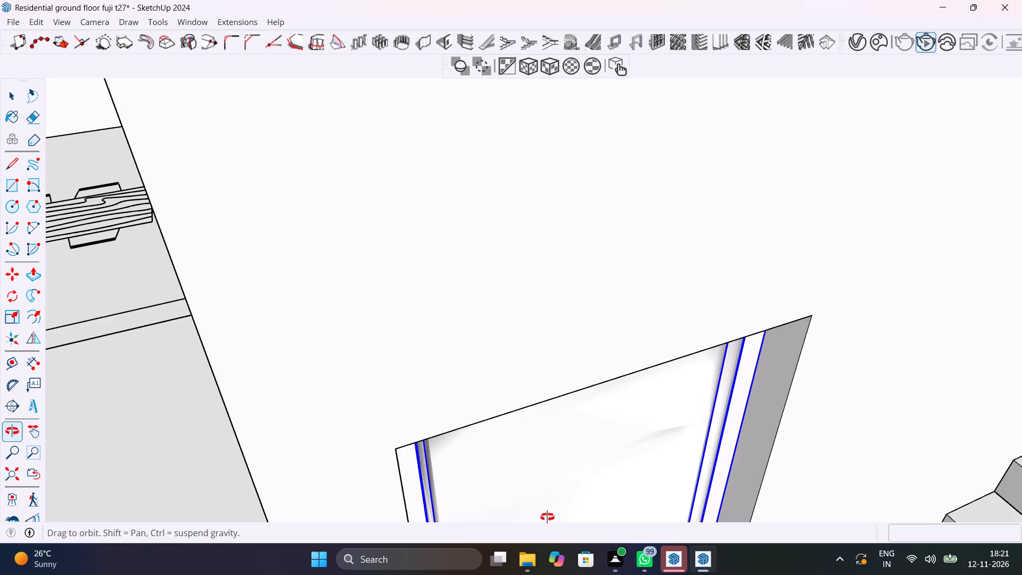
{"action": "middle_click_drag", "start_coordinate": [547, 517], "coordinate": [551, 519], "text": "shift"}
{"action": "scroll", "coordinate": [439, 325], "scroll_direction": "down", "scroll_amount": 20}
{"action": "scroll", "coordinate": [439, 325], "scroll_direction": "down", "scroll_amount": 20}
{"action": "scroll", "coordinate": [439, 325], "scroll_direction": "down", "scroll_amount": 5}
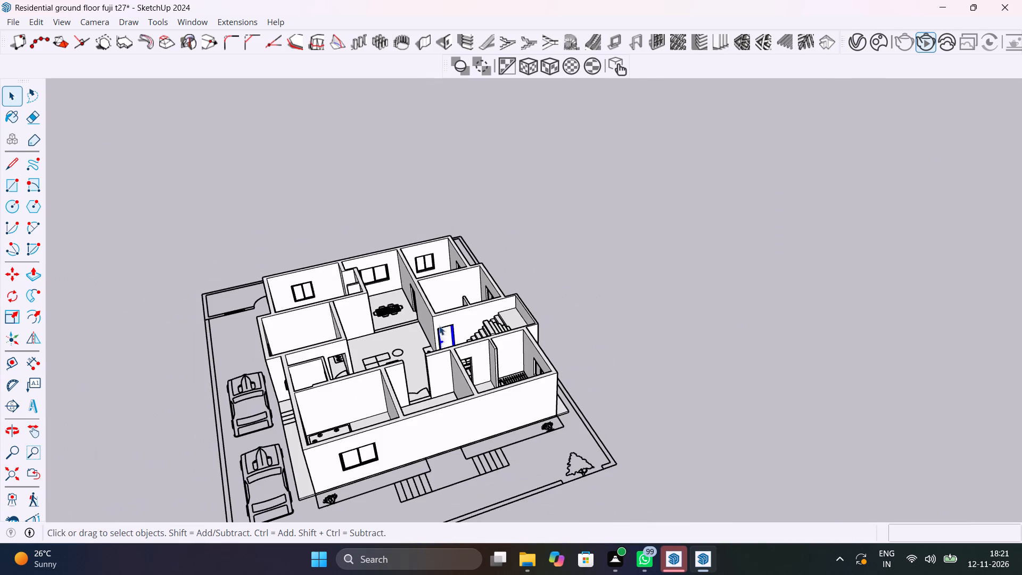
{"action": "scroll", "coordinate": [501, 381], "scroll_direction": "up", "scroll_amount": 18}
{"action": "middle_click_drag", "start_coordinate": [310, 338], "coordinate": [325, 356], "text": "shift"}
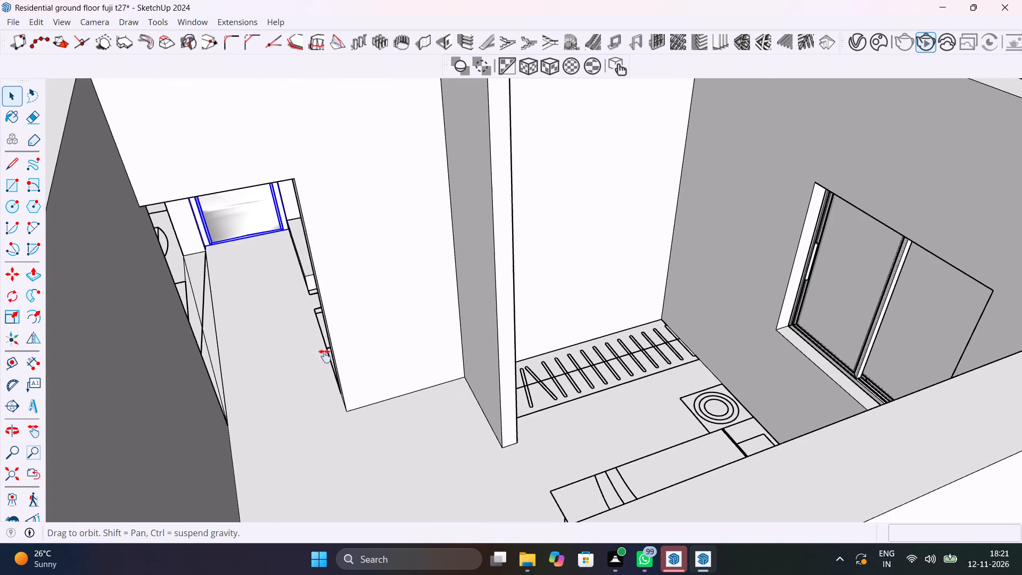
{"action": "middle_click_drag", "start_coordinate": [325, 356], "coordinate": [561, 471], "text": "shift"}
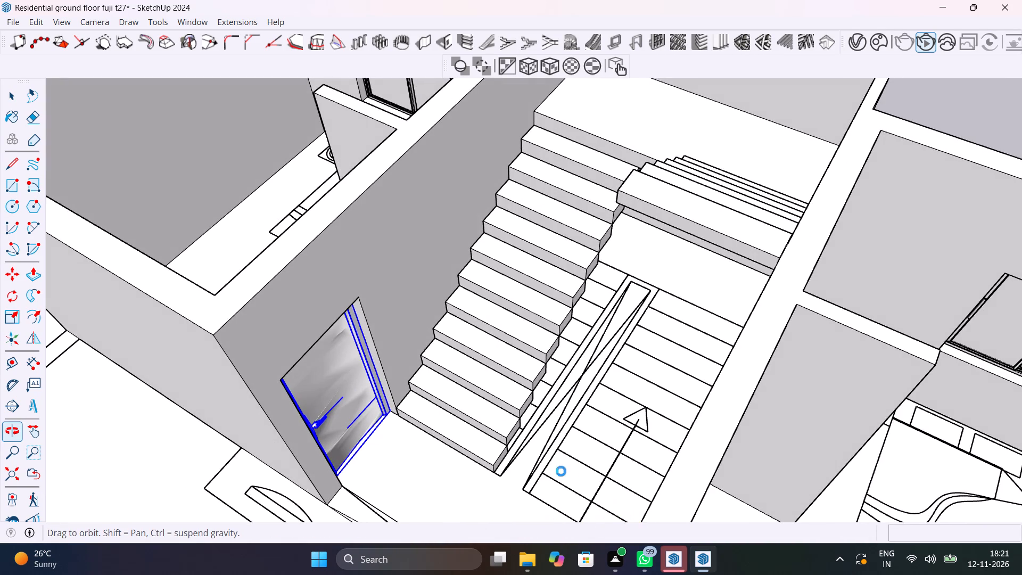
{"action": "middle_click_drag", "start_coordinate": [561, 471], "coordinate": [422, 412], "text": "shift"}
{"action": "scroll", "coordinate": [499, 418], "scroll_direction": "down", "scroll_amount": 14}
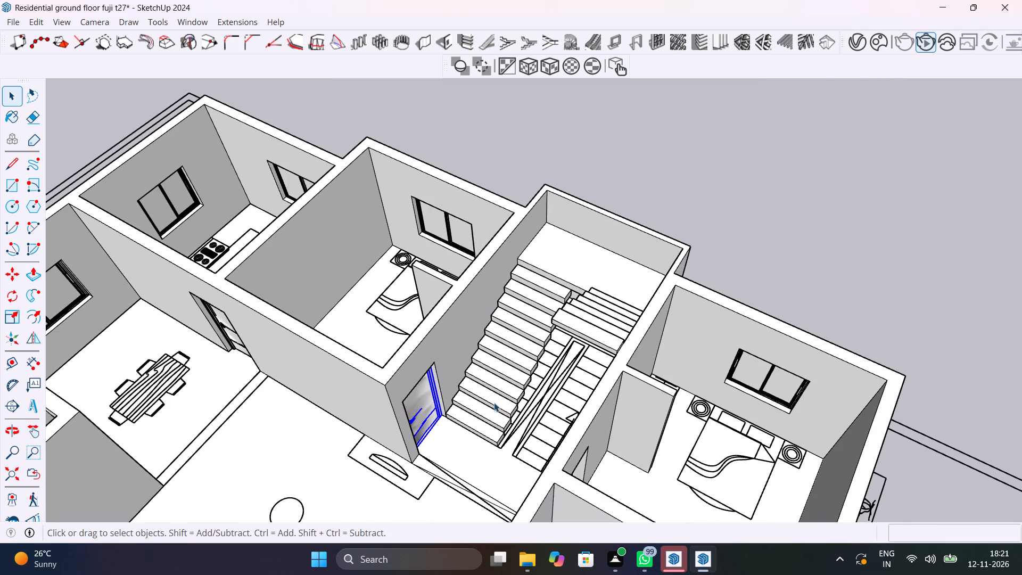
Copy the door beside the staircase by its lower corner 10' 6" into the bedroom doorway on the staircase's opposite side.
{"action": "scroll", "coordinate": [438, 424], "scroll_direction": "up", "scroll_amount": 9}
{"action": "left_click", "coordinate": [422, 387]}
{"action": "scroll", "coordinate": [422, 387], "scroll_direction": "up", "scroll_amount": 1}
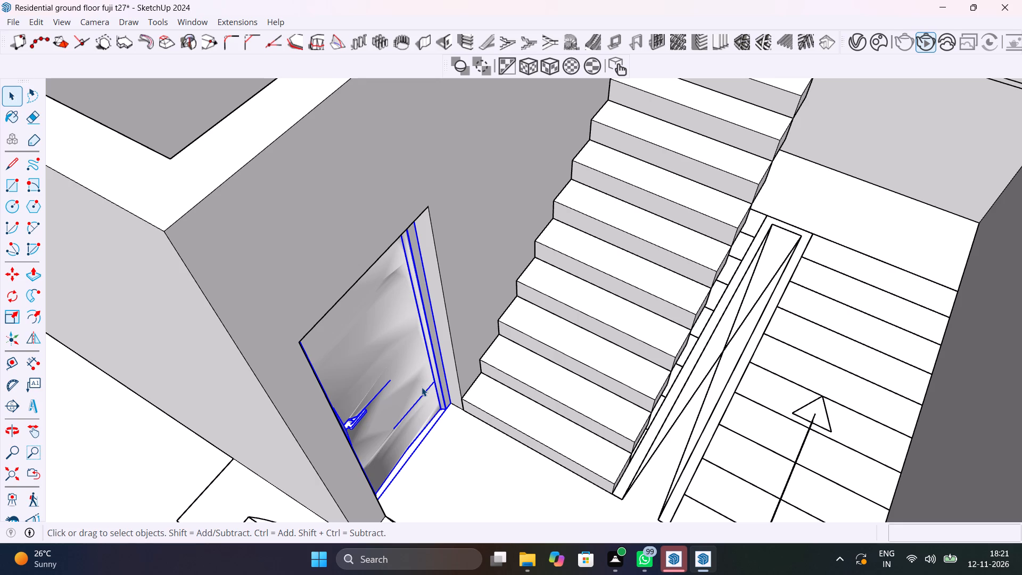
{"action": "middle_click_drag", "start_coordinate": [425, 388], "coordinate": [397, 347]}
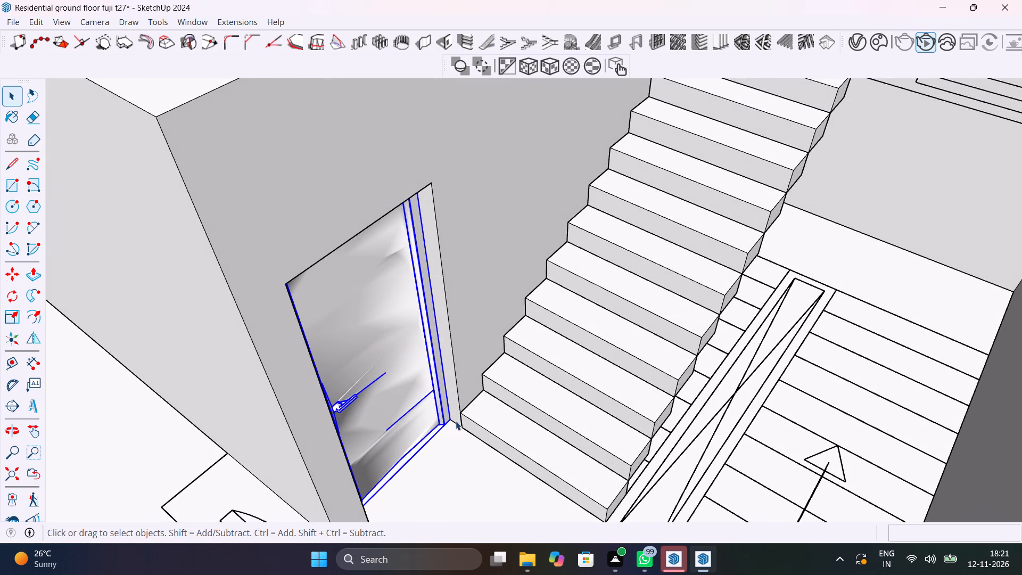
{"action": "key", "text": "m"}
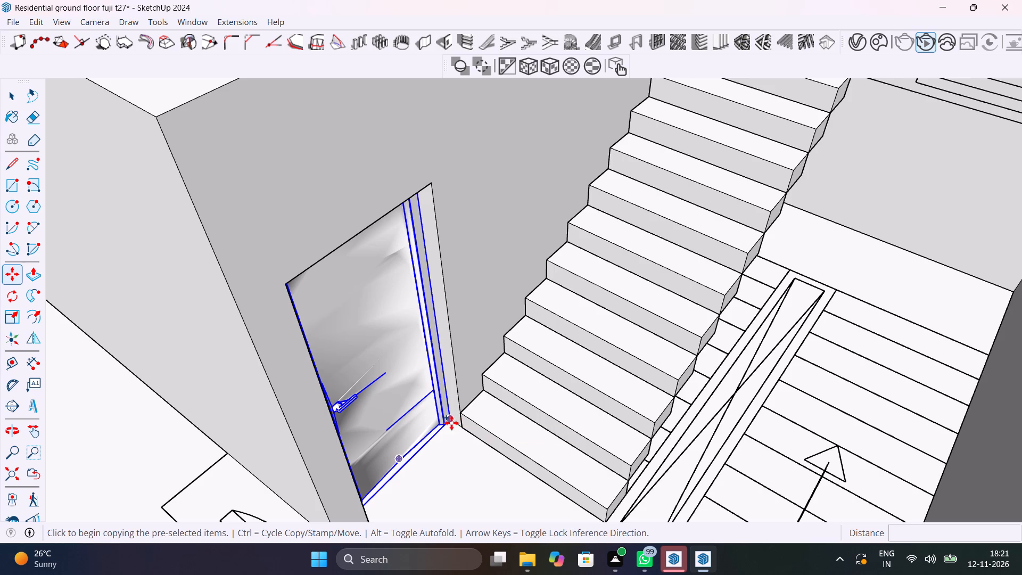
{"action": "left_click", "coordinate": [451, 423]}
{"action": "scroll", "coordinate": [516, 438], "scroll_direction": "down", "scroll_amount": 8}
{"action": "middle_click_drag", "start_coordinate": [521, 454], "coordinate": [337, 400]}
{"action": "scroll", "coordinate": [337, 400], "scroll_direction": "up", "scroll_amount": 1}
{"action": "scroll", "coordinate": [427, 456], "scroll_direction": "down", "scroll_amount": 5}
{"action": "middle_click_drag", "start_coordinate": [443, 465], "coordinate": [323, 305], "text": "shift"}
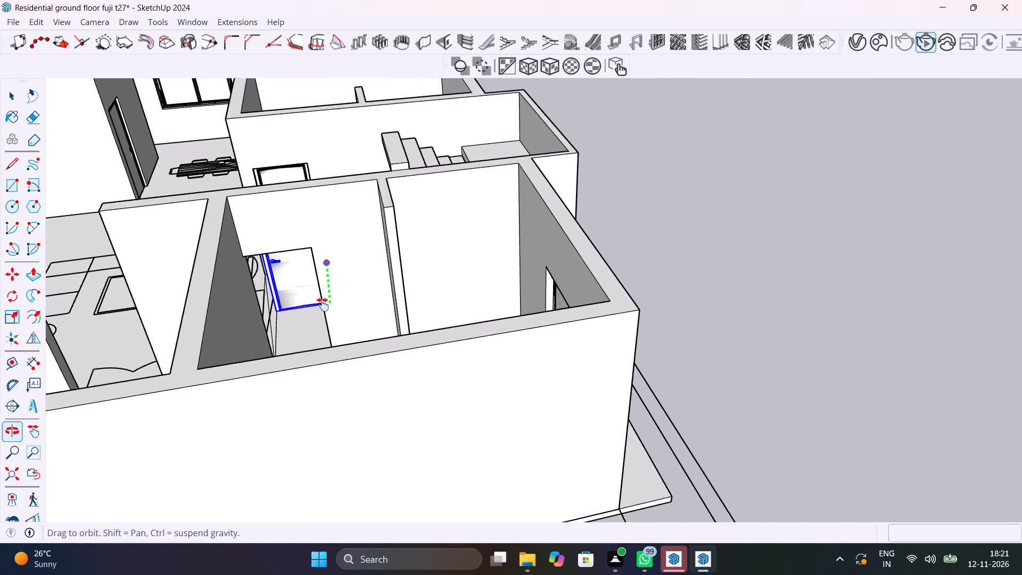
{"action": "middle_click_drag", "start_coordinate": [323, 305], "coordinate": [342, 360], "text": "shift"}
{"action": "scroll", "coordinate": [350, 418], "scroll_direction": "up", "scroll_amount": 12}
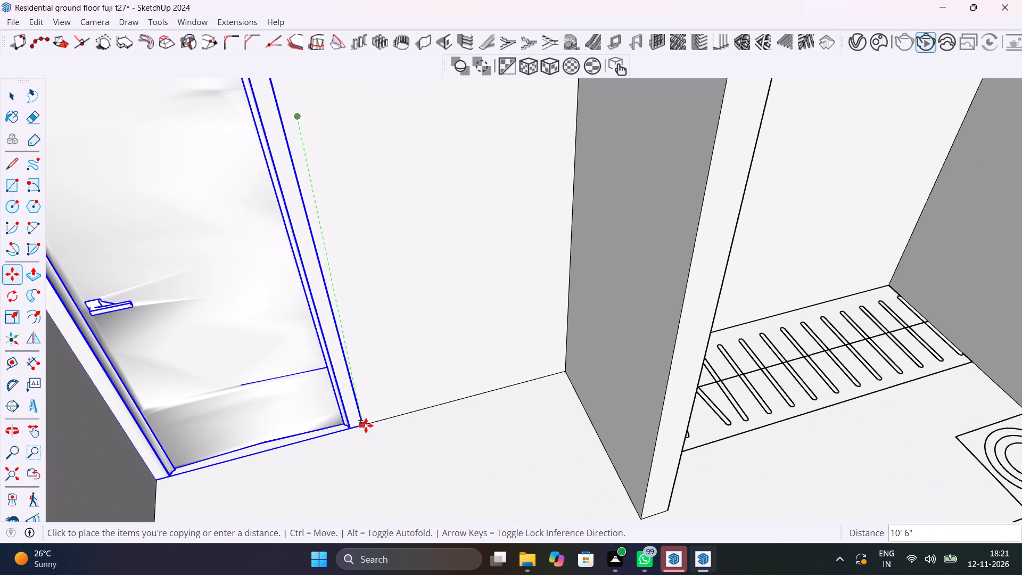
{"action": "left_click", "coordinate": [361, 425]}
Examine the newly placed door in the bedroom doorway from the staircase side and the ground floor's other doorways.
{"action": "scroll", "coordinate": [427, 454], "scroll_direction": "down", "scroll_amount": 16}
{"action": "middle_click_drag", "start_coordinate": [382, 451], "coordinate": [425, 456]}
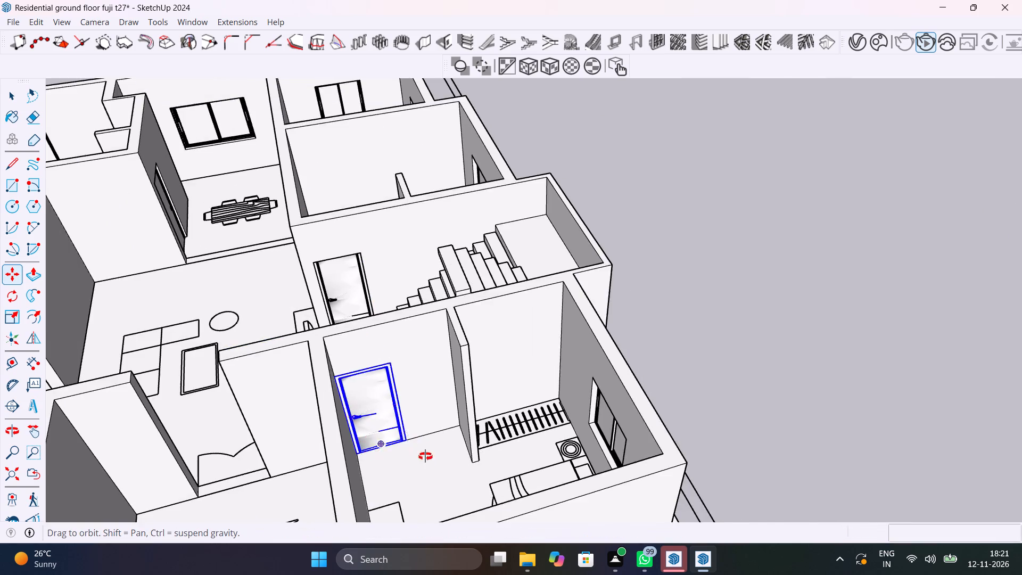
{"action": "middle_click_drag", "start_coordinate": [425, 456], "coordinate": [678, 437]}
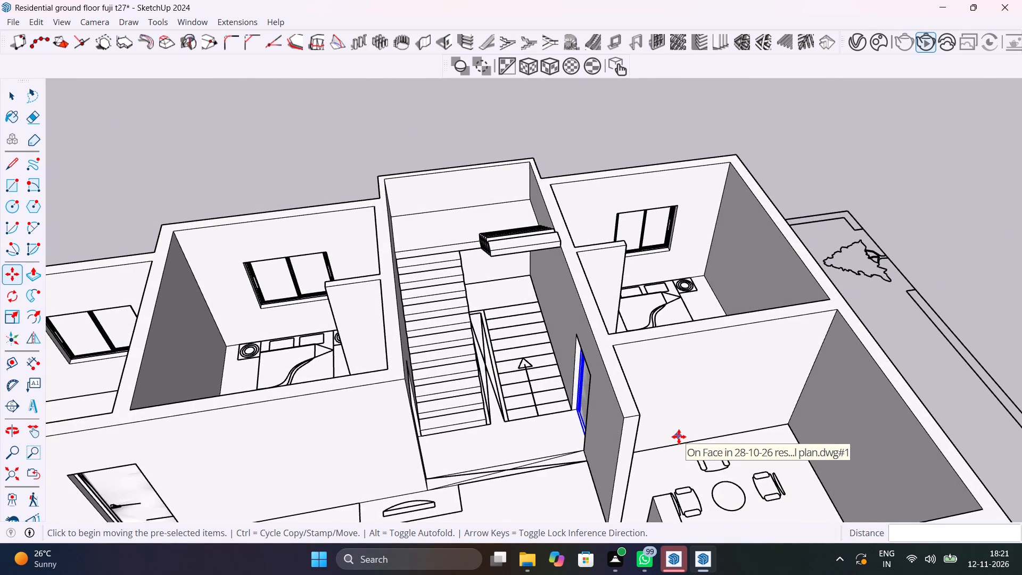
{"action": "middle_click_drag", "start_coordinate": [479, 295], "coordinate": [551, 262]}
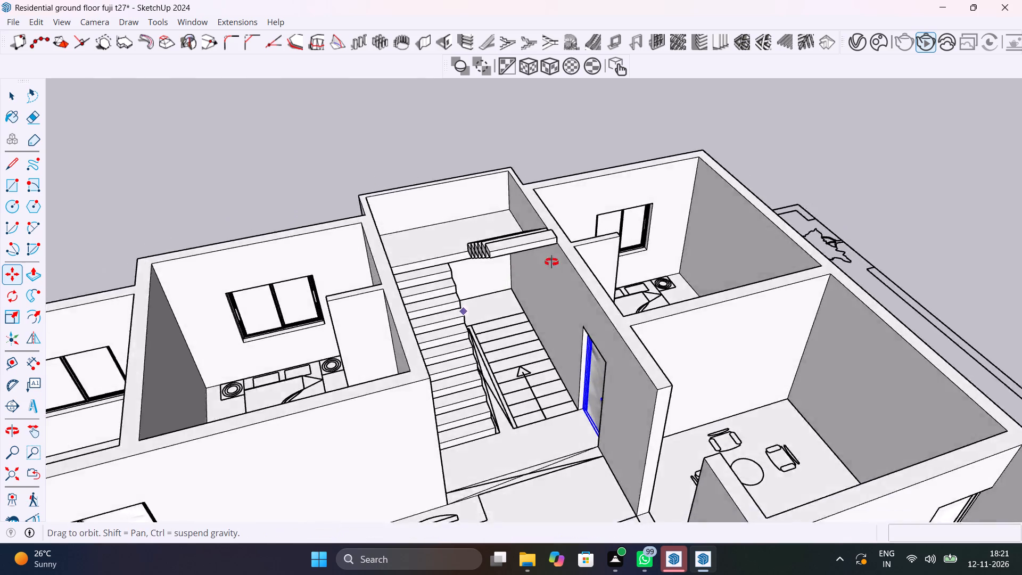
{"action": "middle_click_drag", "start_coordinate": [551, 262], "coordinate": [682, 336]}
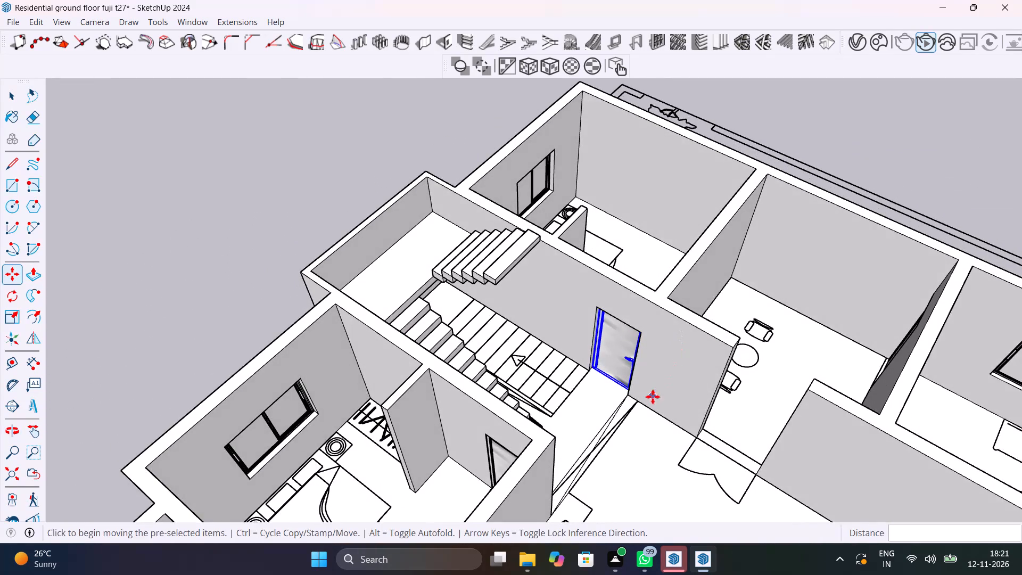
{"action": "scroll", "coordinate": [642, 389], "scroll_direction": "up", "scroll_amount": 18}
{"action": "scroll", "coordinate": [485, 360], "scroll_direction": "down", "scroll_amount": 5}
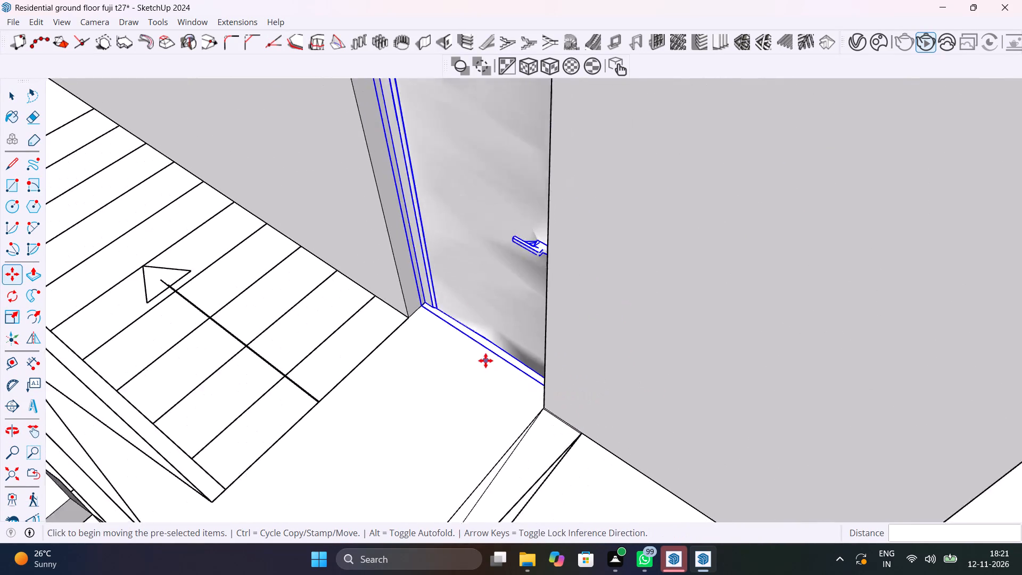
{"action": "scroll", "coordinate": [485, 360], "scroll_direction": "down", "scroll_amount": 20}
{"action": "scroll", "coordinate": [485, 360], "scroll_direction": "down", "scroll_amount": 3}
{"action": "middle_click_drag", "start_coordinate": [477, 467], "coordinate": [427, 351]}
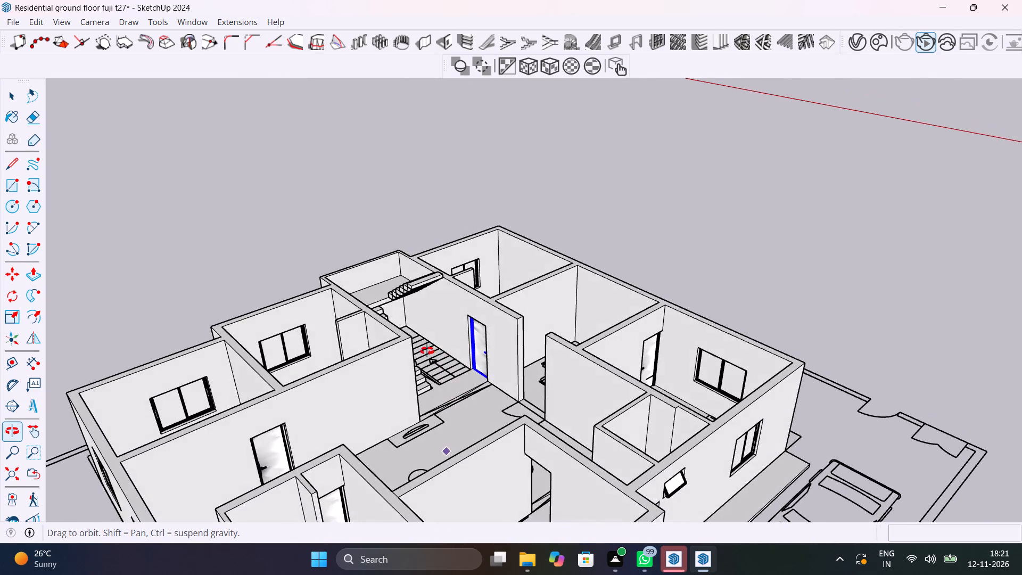
{"action": "middle_click_drag", "start_coordinate": [427, 351], "coordinate": [973, 457]}
{"action": "middle_click_drag", "start_coordinate": [709, 398], "coordinate": [1020, 399]}
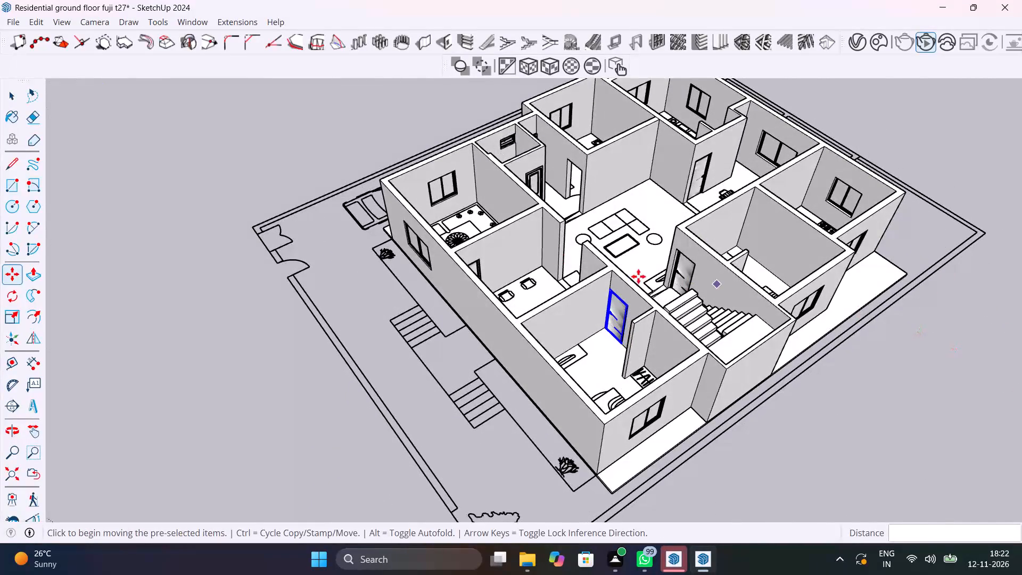
Copy the bedroom door by its lower corner about 22' 7 5/8" to the open bedroom doorway near the bathroom's panelled door.
{"action": "scroll", "coordinate": [532, 241], "scroll_direction": "up", "scroll_amount": 6}
{"action": "middle_click_drag", "start_coordinate": [546, 311], "coordinate": [771, 358]}
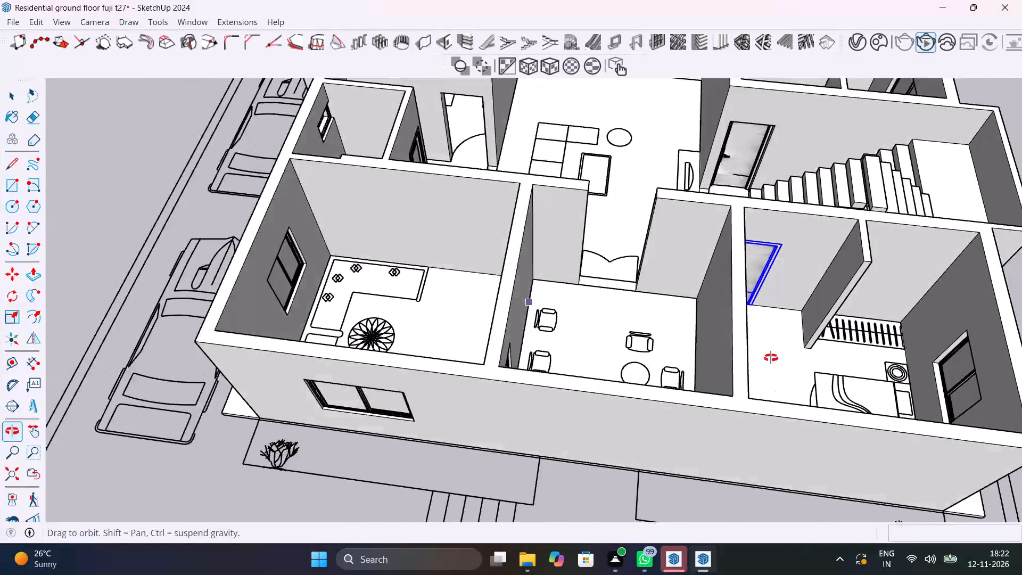
{"action": "middle_click_drag", "start_coordinate": [771, 358], "coordinate": [737, 338]}
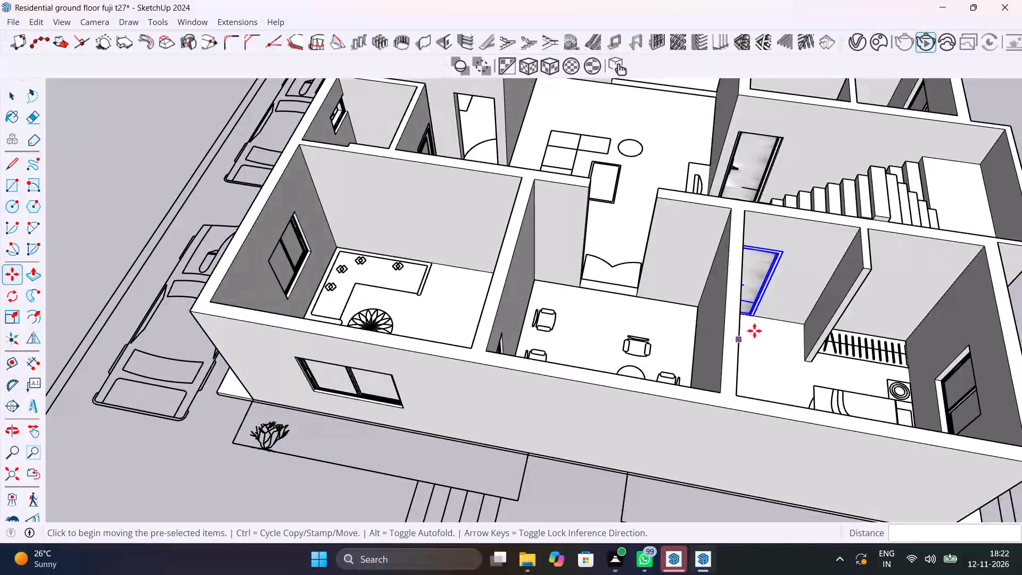
{"action": "scroll", "coordinate": [793, 331], "scroll_direction": "up", "scroll_amount": 9}
{"action": "left_click", "coordinate": [708, 302]}
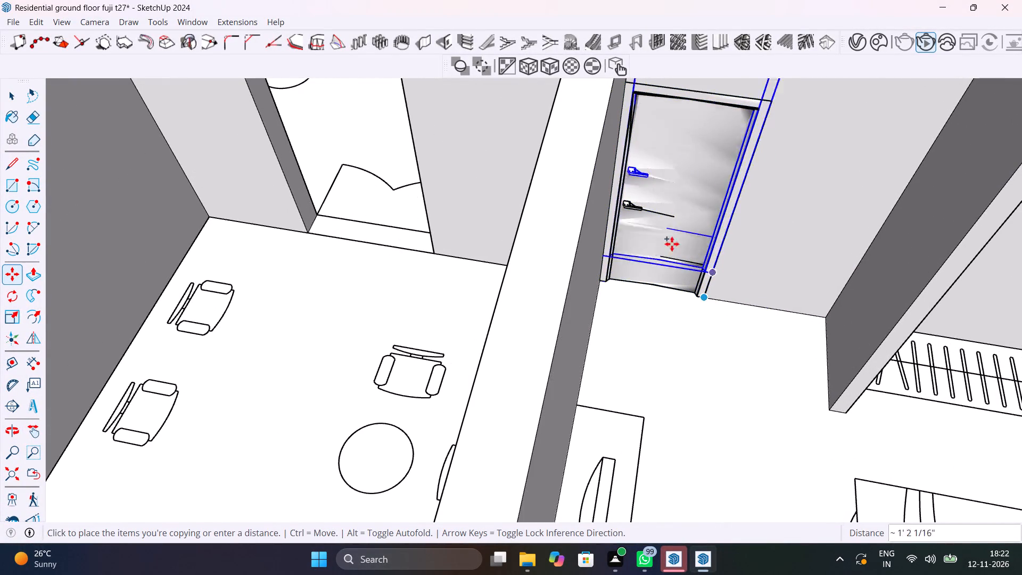
{"action": "scroll", "coordinate": [648, 230], "scroll_direction": "down", "scroll_amount": 13}
{"action": "middle_click_drag", "start_coordinate": [525, 195], "coordinate": [814, 468], "text": "shift"}
{"action": "scroll", "coordinate": [707, 395], "scroll_direction": "up", "scroll_amount": 18}
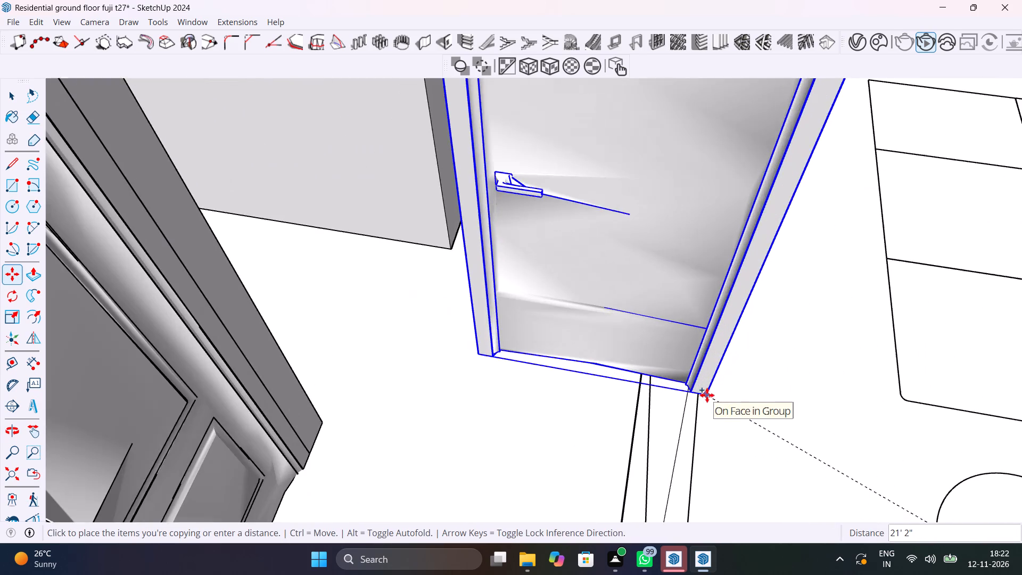
{"action": "scroll", "coordinate": [697, 383], "scroll_direction": "down", "scroll_amount": 7}
{"action": "middle_click_drag", "start_coordinate": [649, 362], "coordinate": [685, 365]}
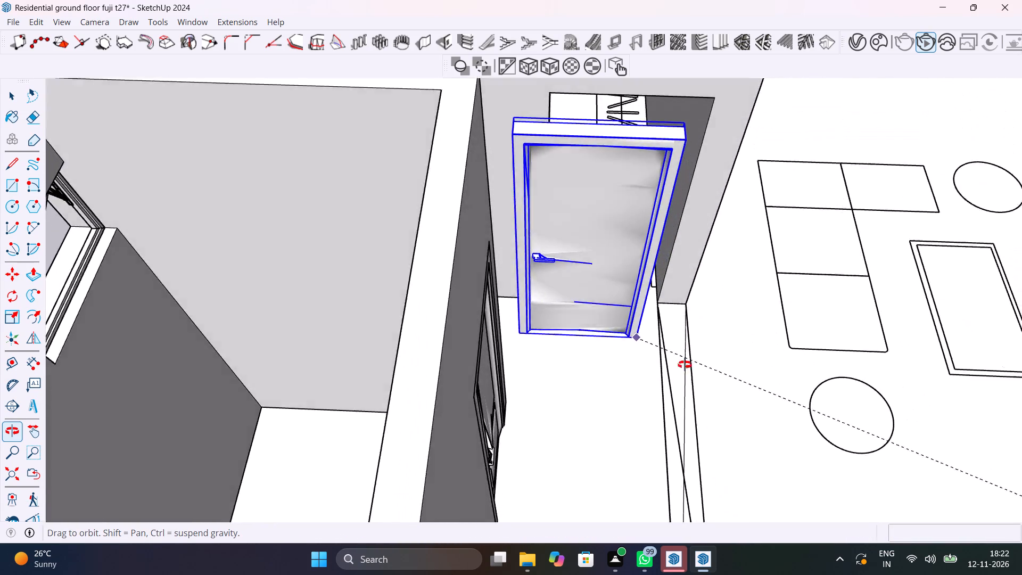
{"action": "middle_click_drag", "start_coordinate": [685, 365], "coordinate": [651, 333]}
{"action": "scroll", "coordinate": [655, 325], "scroll_direction": "up", "scroll_amount": 7}
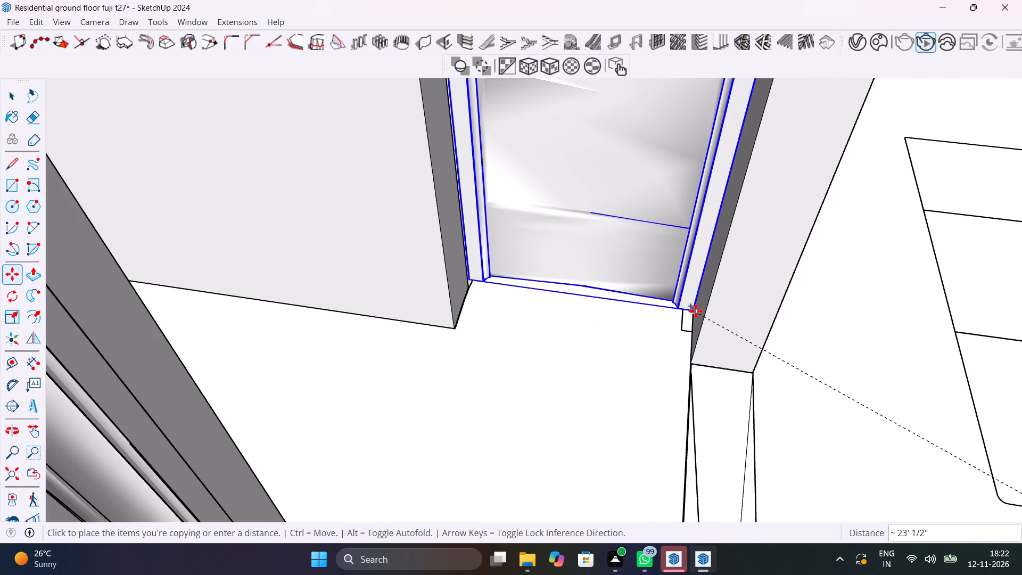
{"action": "left_click", "coordinate": [693, 360]}
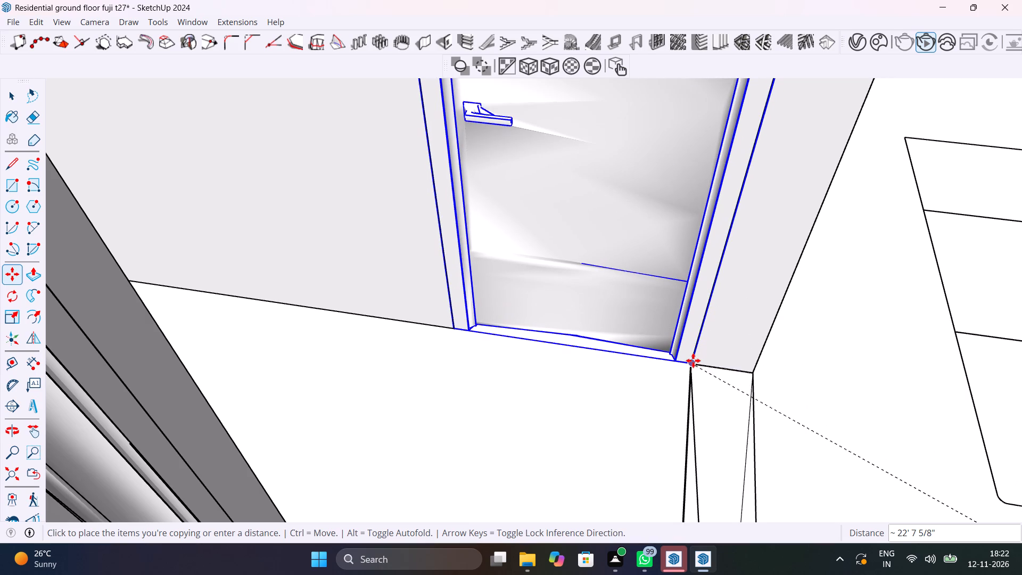
Save the model.
{"action": "scroll", "coordinate": [472, 335], "scroll_direction": "up", "scroll_amount": 17}
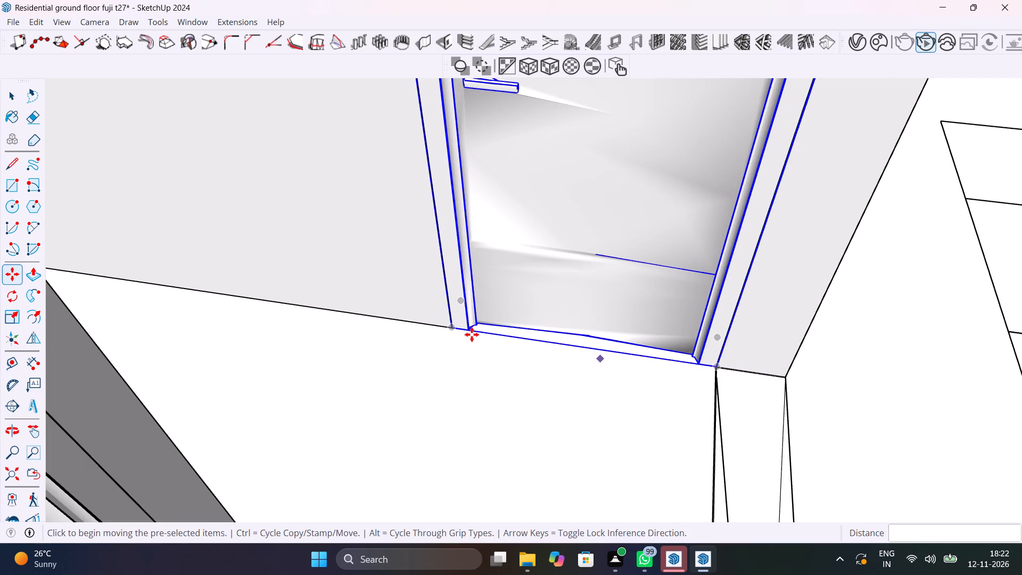
{"action": "key", "text": "ctrl+s"}
Move the new door by its lower corner about 4 7/16" inward to the midpoint of the wall thickness.
{"action": "scroll", "coordinate": [480, 347], "scroll_direction": "up", "scroll_amount": 4}
{"action": "left_click", "coordinate": [436, 319]}
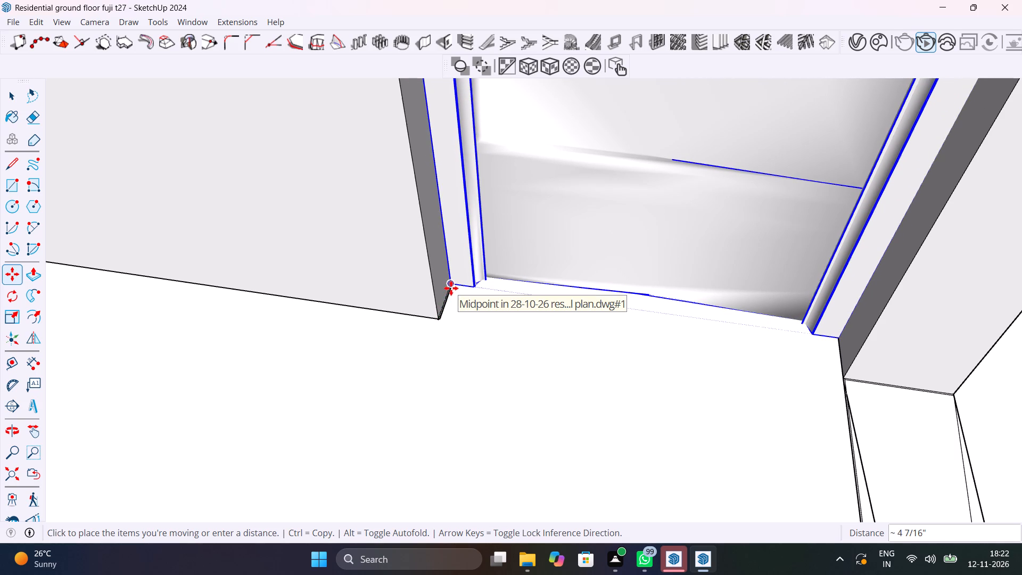
{"action": "left_click", "coordinate": [450, 288]}
{"action": "scroll", "coordinate": [529, 350], "scroll_direction": "down", "scroll_amount": 13}
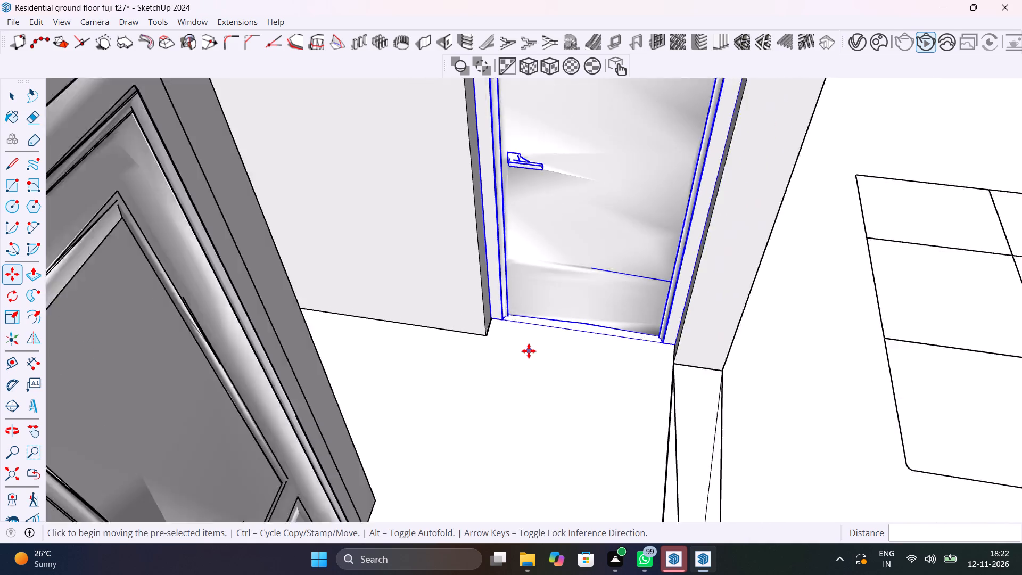
{"action": "scroll", "coordinate": [529, 351], "scroll_direction": "down", "scroll_amount": 9}
{"action": "key", "text": "space"}
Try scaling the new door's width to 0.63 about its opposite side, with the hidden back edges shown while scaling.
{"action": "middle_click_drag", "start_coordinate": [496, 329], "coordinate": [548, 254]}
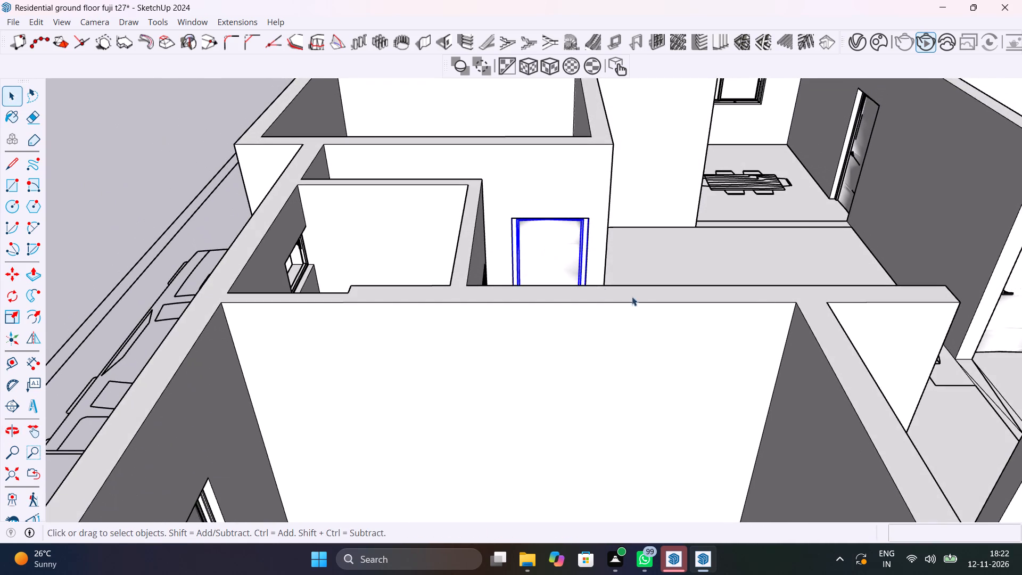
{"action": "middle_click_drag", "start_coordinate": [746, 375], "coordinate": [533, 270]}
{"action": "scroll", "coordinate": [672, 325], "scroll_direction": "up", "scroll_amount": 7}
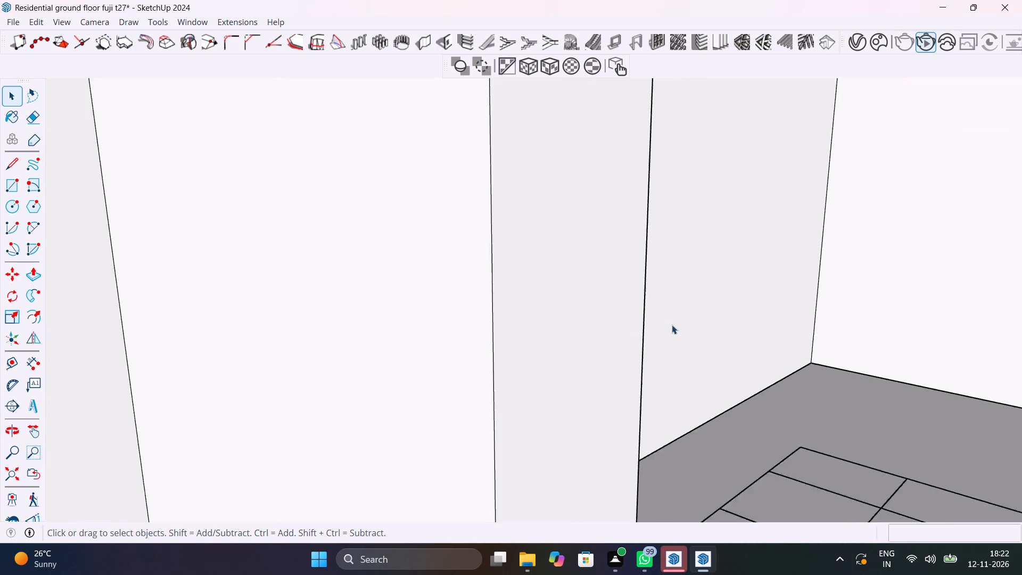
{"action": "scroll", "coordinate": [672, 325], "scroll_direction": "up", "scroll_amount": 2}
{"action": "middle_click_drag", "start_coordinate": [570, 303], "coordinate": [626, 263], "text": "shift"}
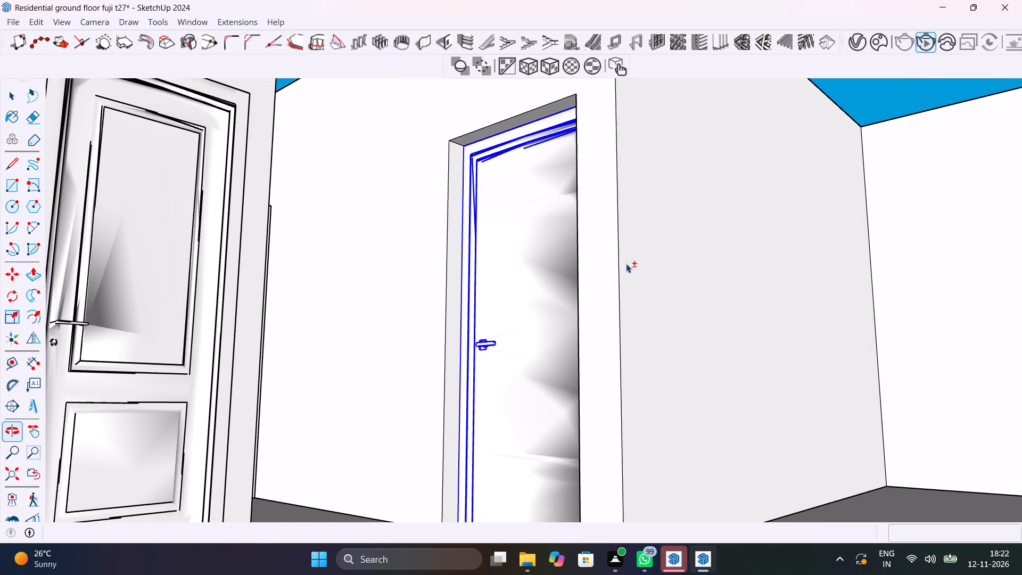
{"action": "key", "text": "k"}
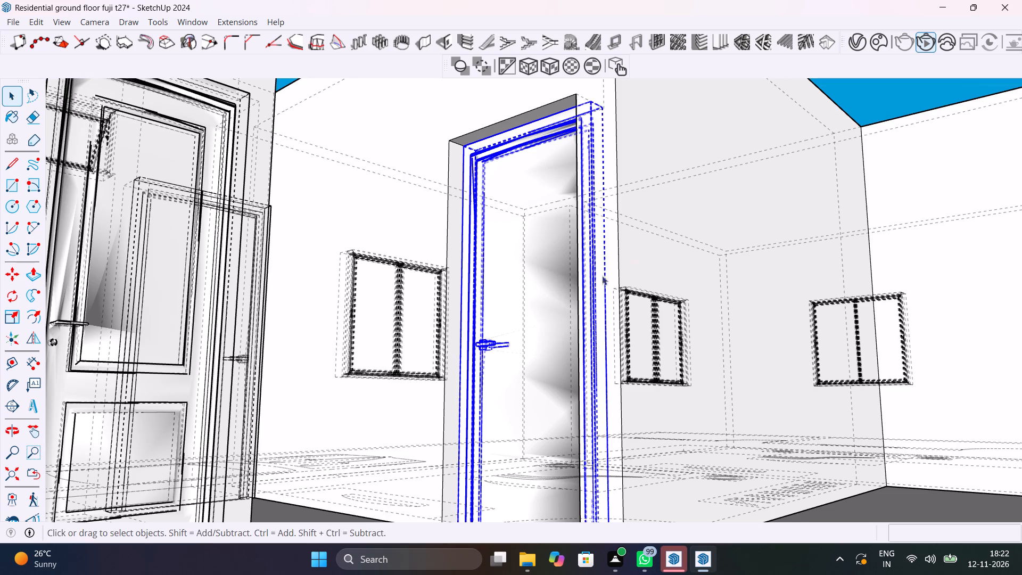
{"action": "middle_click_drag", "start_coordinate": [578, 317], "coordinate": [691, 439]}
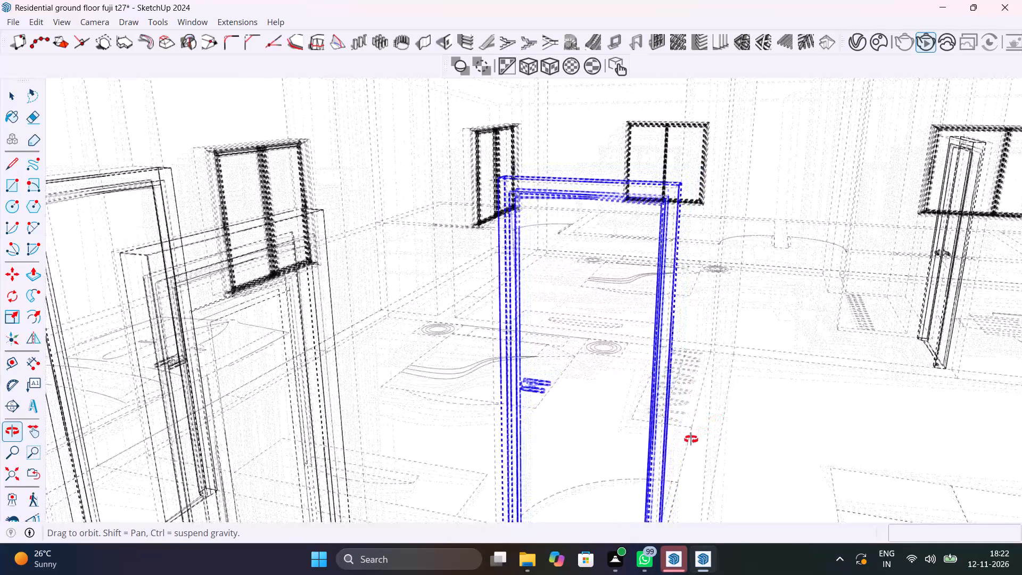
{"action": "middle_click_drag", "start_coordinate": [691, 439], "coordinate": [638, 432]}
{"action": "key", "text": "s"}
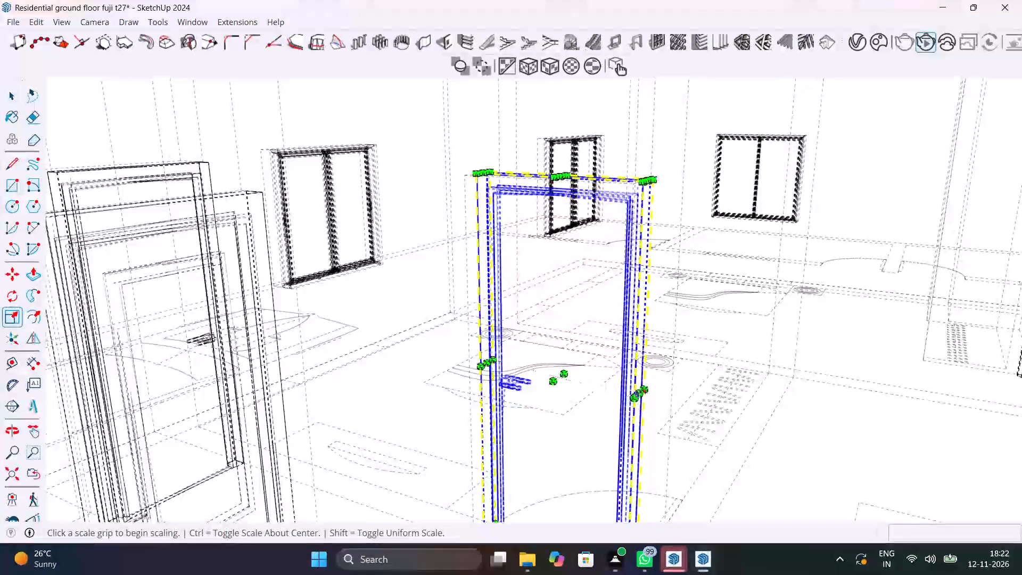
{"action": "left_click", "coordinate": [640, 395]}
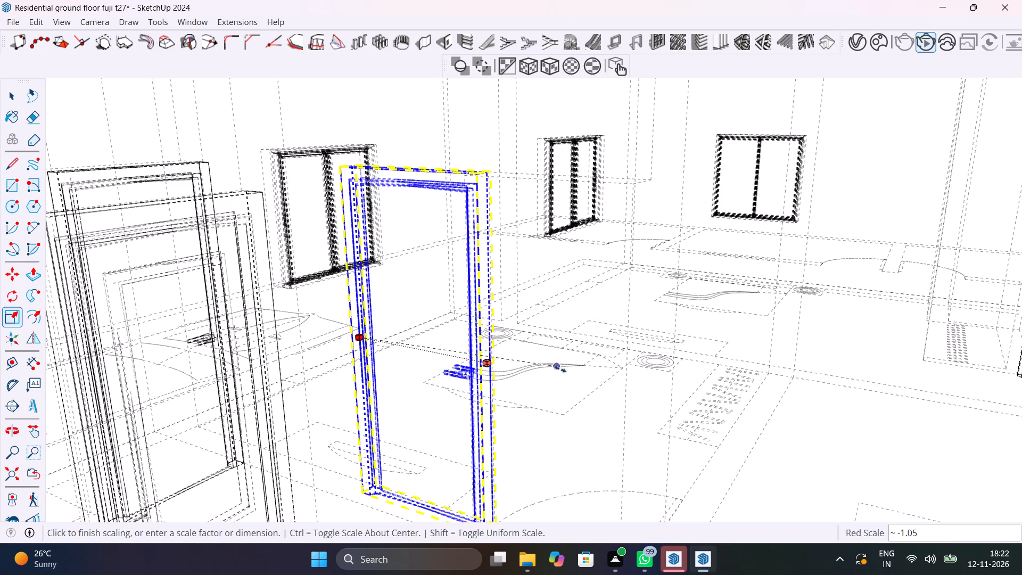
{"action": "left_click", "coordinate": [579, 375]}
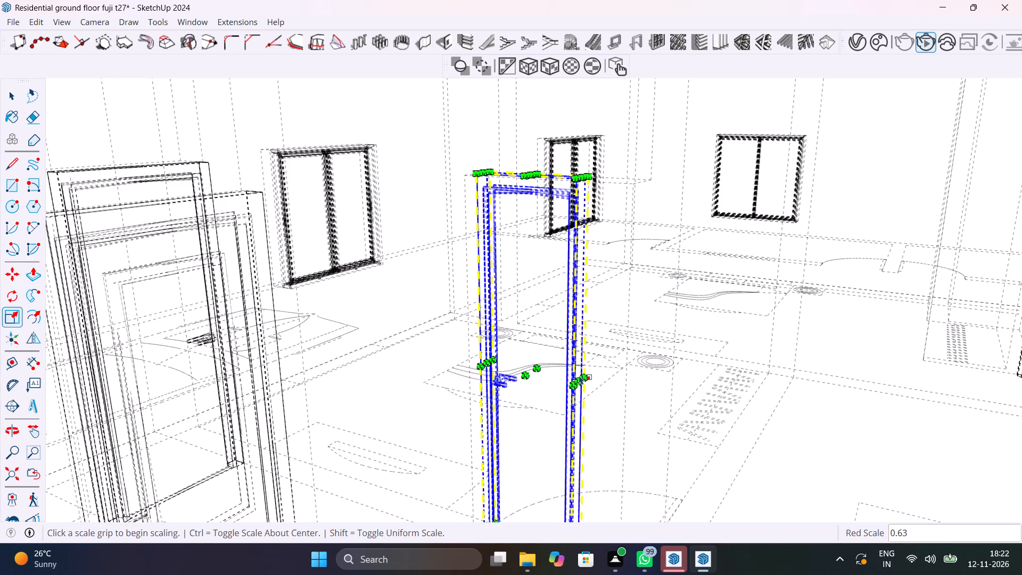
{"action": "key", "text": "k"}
Widen the new door near the bathroom about its handle side until it reaches the doorway's opposite jamb.
{"action": "scroll", "coordinate": [581, 377], "scroll_direction": "down", "scroll_amount": 6}
{"action": "left_click", "coordinate": [6, 473]}
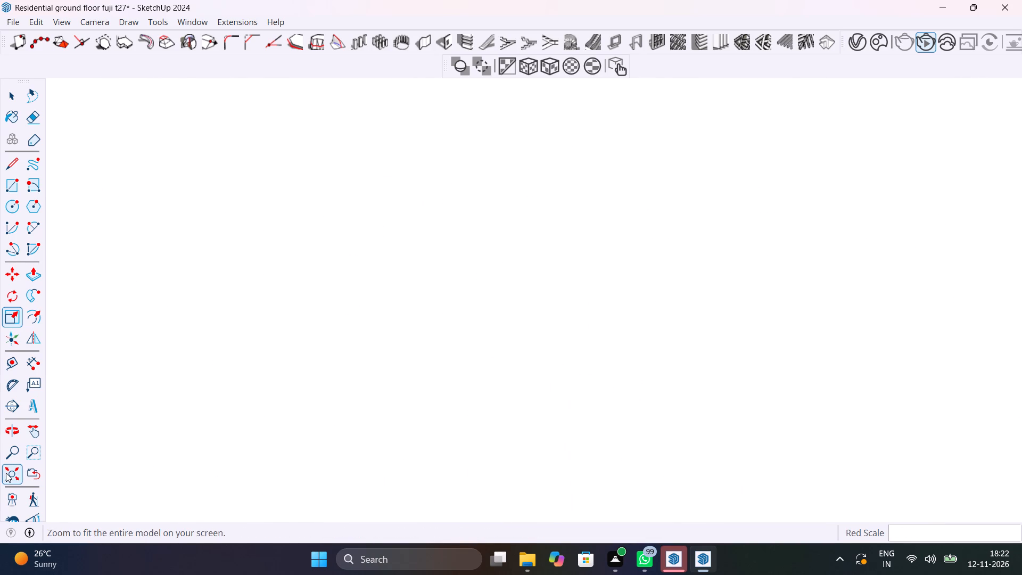
{"action": "scroll", "coordinate": [877, 270], "scroll_direction": "up", "scroll_amount": 16}
{"action": "middle_click_drag", "start_coordinate": [921, 266], "coordinate": [570, 451], "text": "shift"}
{"action": "scroll", "coordinate": [574, 278], "scroll_direction": "up", "scroll_amount": 2}
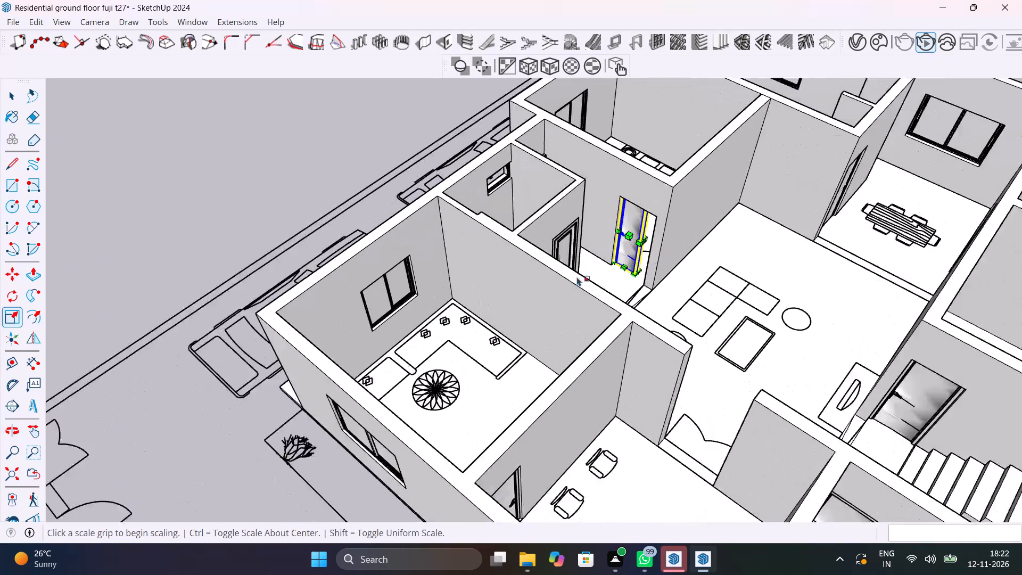
{"action": "scroll", "coordinate": [577, 277], "scroll_direction": "up", "scroll_amount": 18}
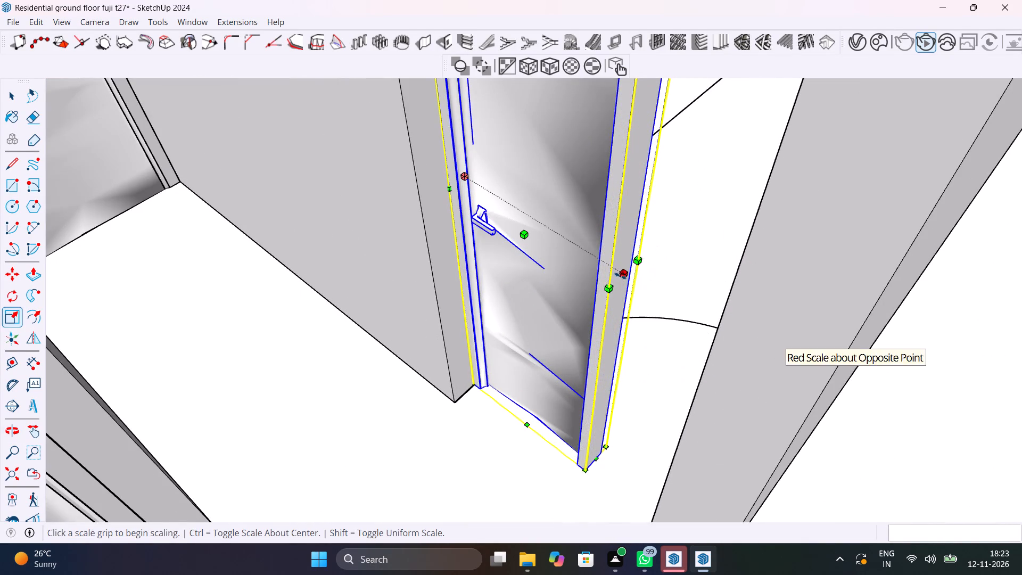
{"action": "left_click", "coordinate": [620, 275]}
{"action": "left_click", "coordinate": [720, 334]}
{"action": "scroll", "coordinate": [658, 327], "scroll_direction": "down", "scroll_amount": 15}
{"action": "key", "text": "space"}
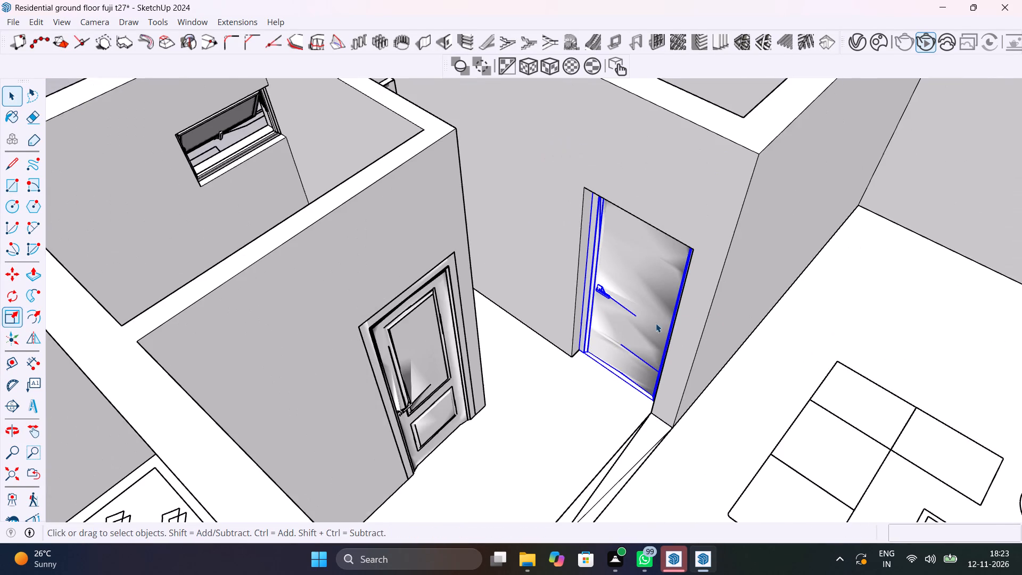
Deselect the resized door and examine the whole ground floor for doorways still without doors.
{"action": "middle_click_drag", "start_coordinate": [593, 304], "coordinate": [662, 305], "text": "shift"}
{"action": "scroll", "coordinate": [660, 303], "scroll_direction": "down", "scroll_amount": 8}
{"action": "key", "text": "space"}
{"action": "left_click", "coordinate": [323, 192]}
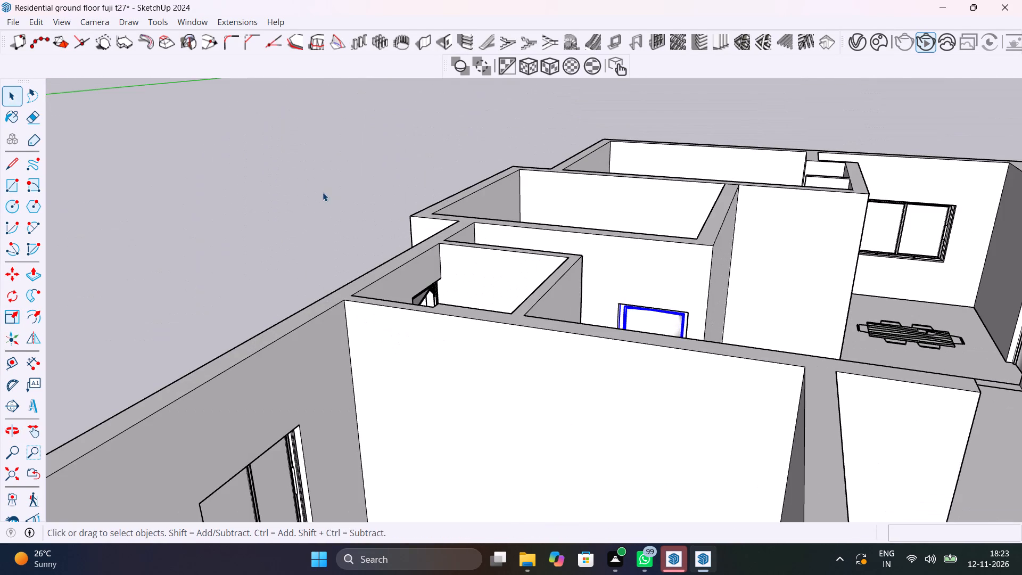
{"action": "scroll", "coordinate": [574, 260], "scroll_direction": "down", "scroll_amount": 7}
{"action": "middle_click_drag", "start_coordinate": [632, 298], "coordinate": [903, 436], "text": "shift"}
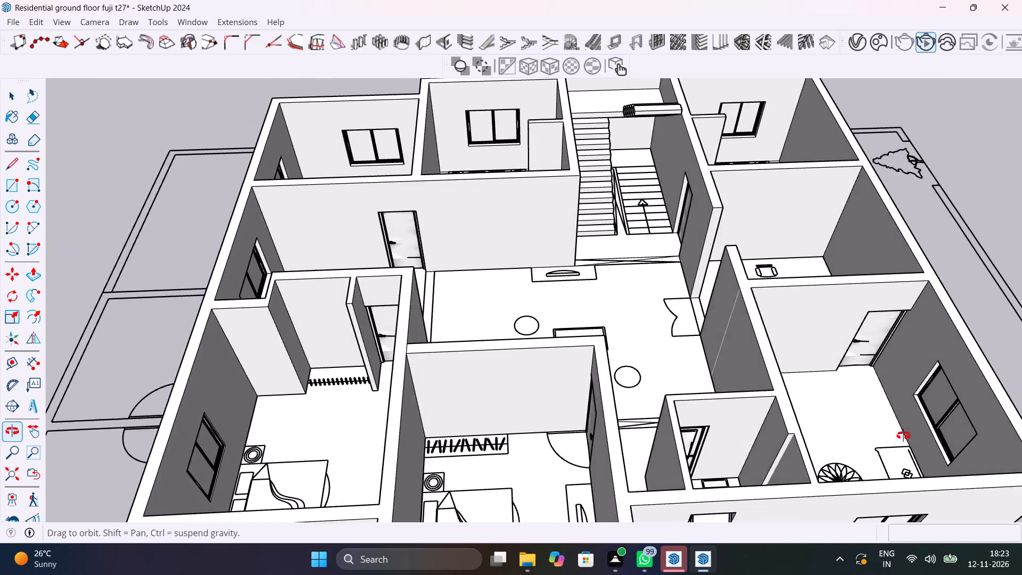
{"action": "middle_click_drag", "start_coordinate": [903, 436], "coordinate": [879, 395], "text": "shift"}
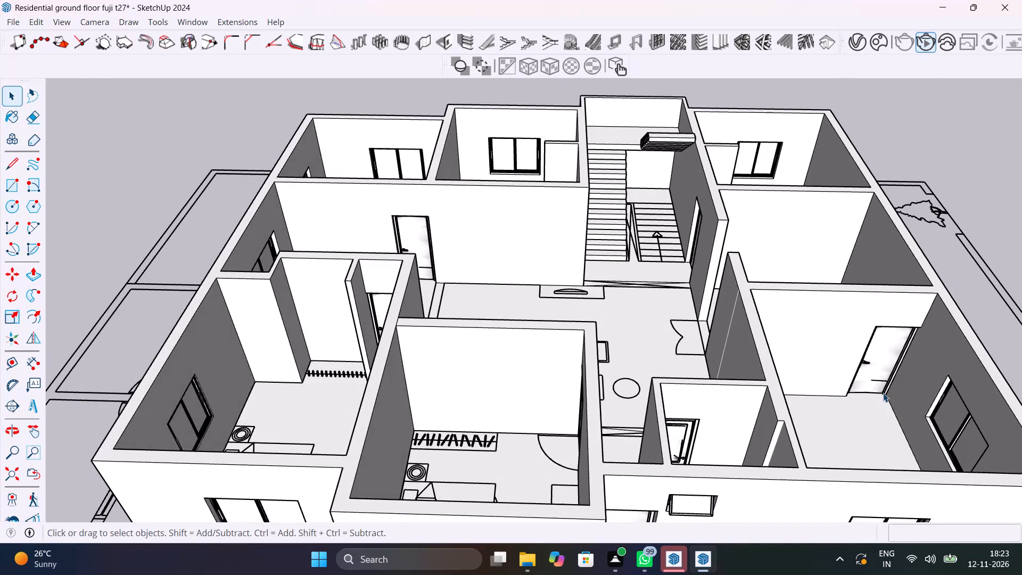
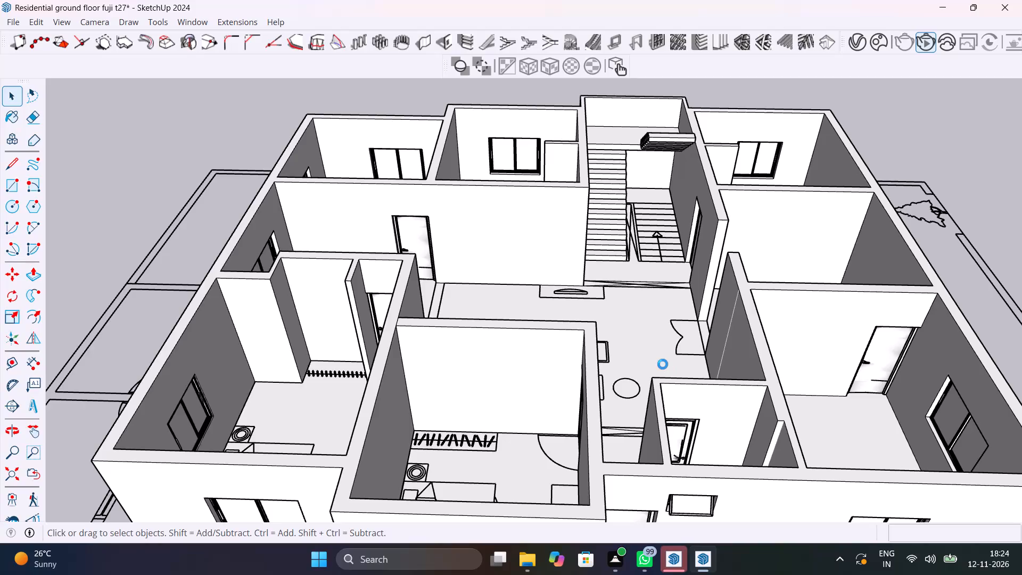
Examine the living area, staircase and adjoining rooms from several angles, checking the doors and remaining openings.
{"action": "scroll", "coordinate": [585, 405], "scroll_direction": "down", "scroll_amount": 9}
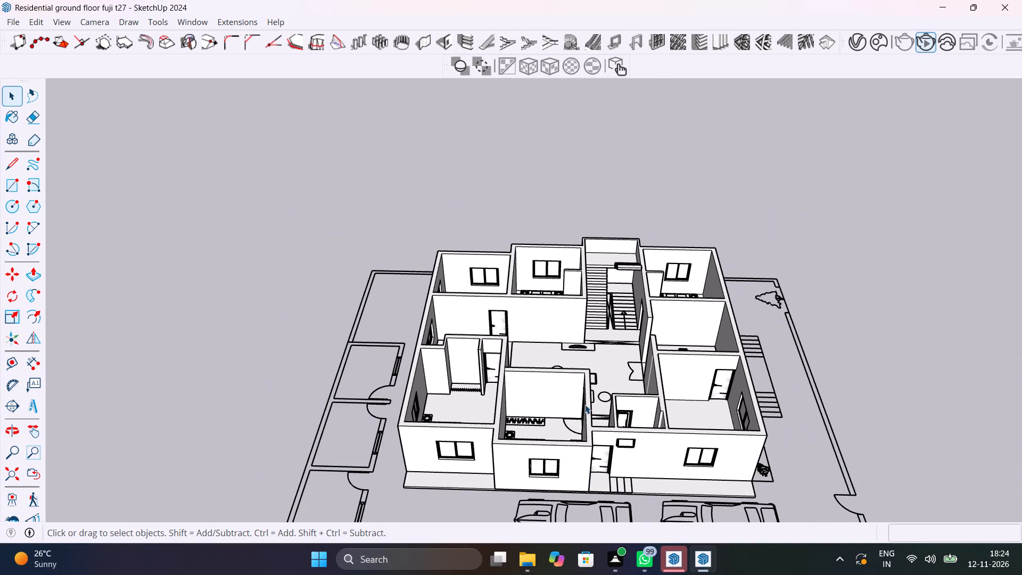
{"action": "middle_click_drag", "start_coordinate": [648, 421], "coordinate": [395, 376], "text": "shift"}
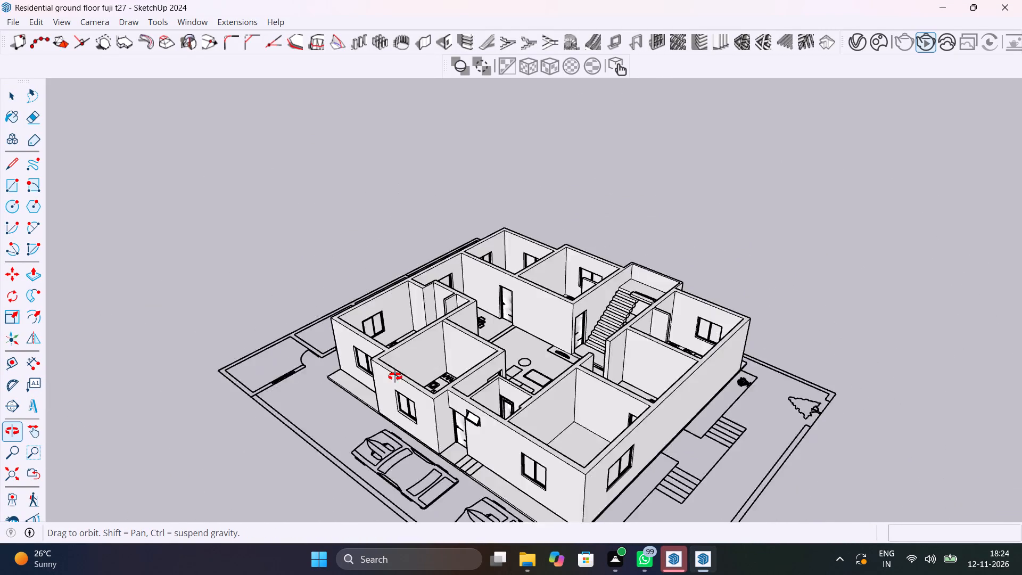
{"action": "middle_click_drag", "start_coordinate": [395, 376], "coordinate": [753, 516], "text": "shift"}
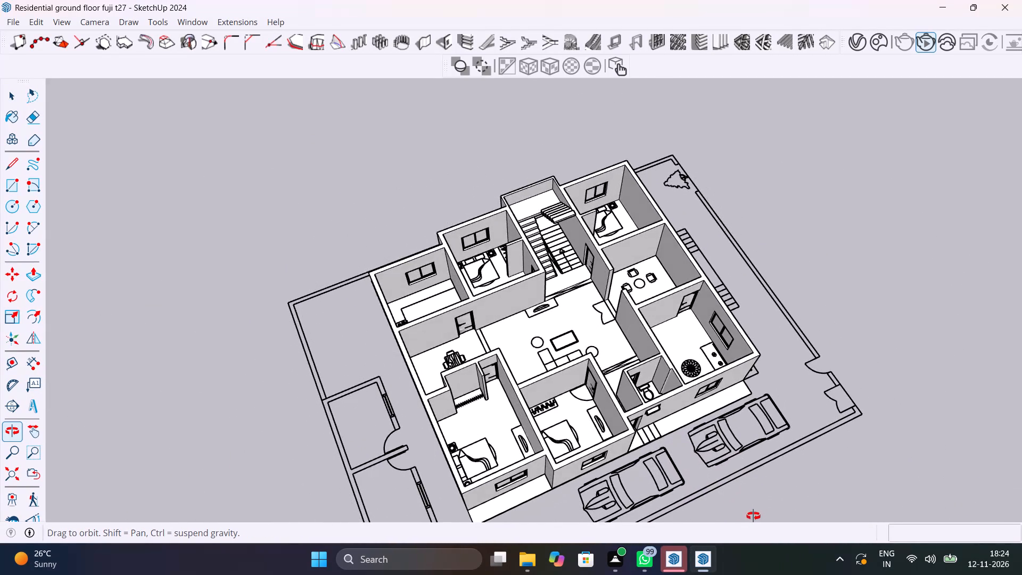
{"action": "middle_click_drag", "start_coordinate": [753, 516], "coordinate": [576, 465], "text": "shift"}
{"action": "scroll", "coordinate": [606, 329], "scroll_direction": "up", "scroll_amount": 11}
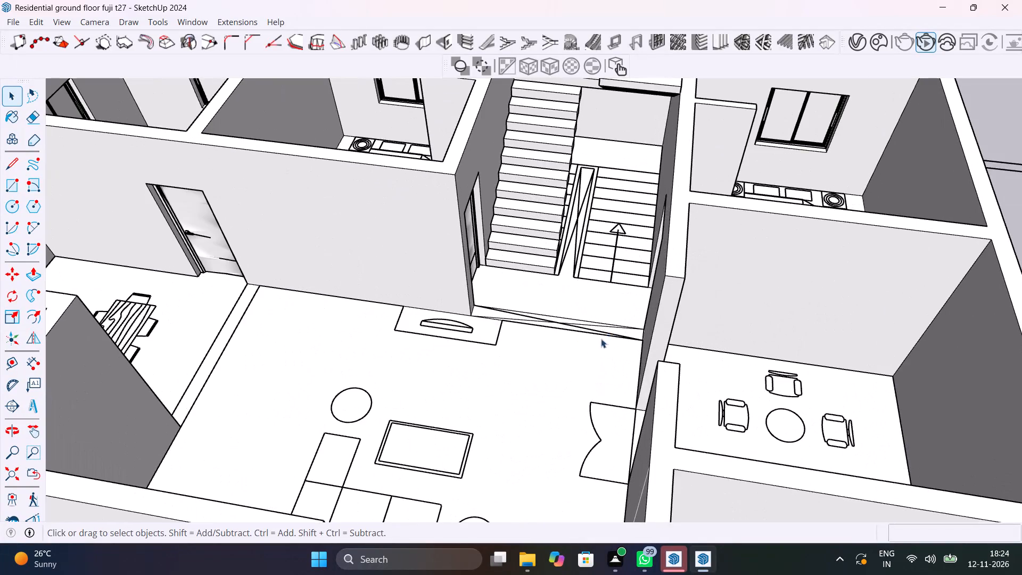
{"action": "middle_click_drag", "start_coordinate": [593, 349], "coordinate": [703, 395], "text": "shift"}
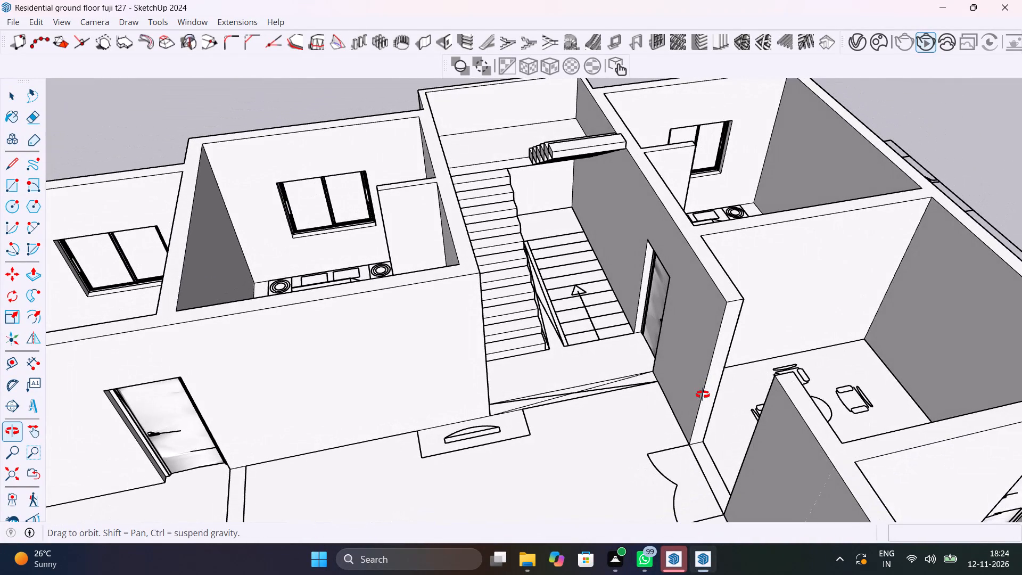
{"action": "middle_click_drag", "start_coordinate": [703, 395], "coordinate": [427, 462], "text": "shift"}
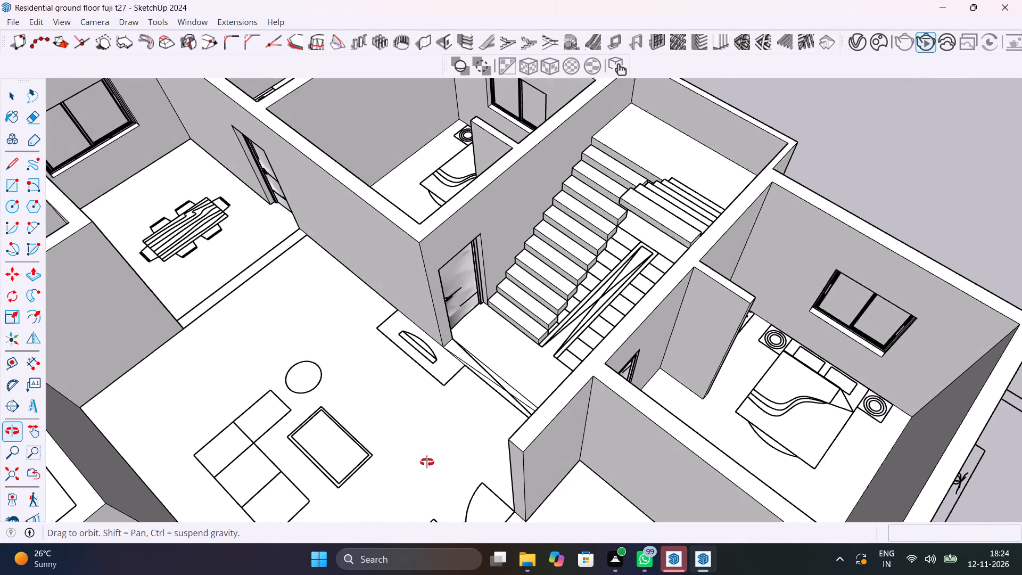
{"action": "middle_click_drag", "start_coordinate": [427, 462], "coordinate": [399, 424], "text": "shift"}
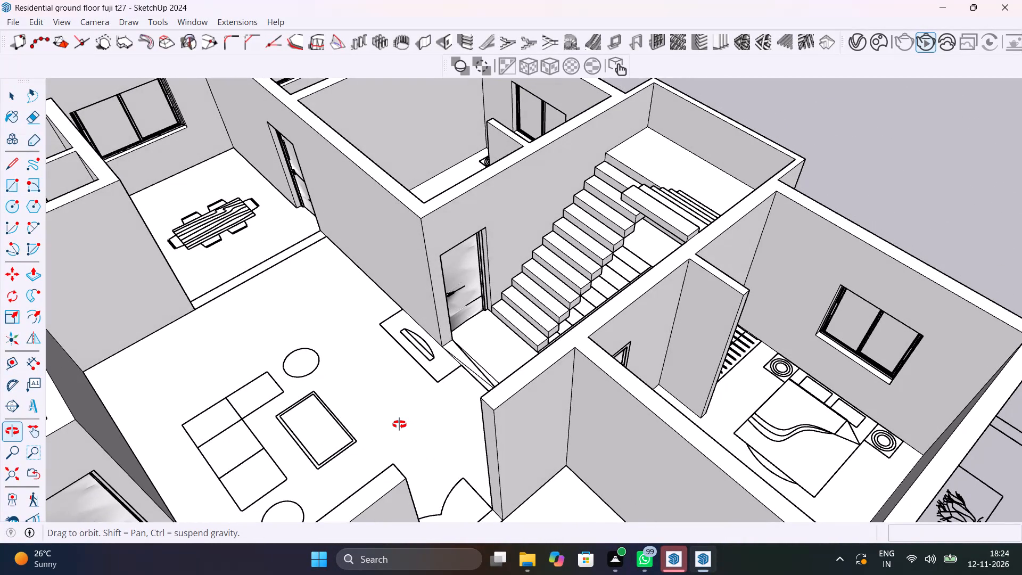
{"action": "middle_click_drag", "start_coordinate": [399, 424], "coordinate": [562, 463], "text": "shift"}
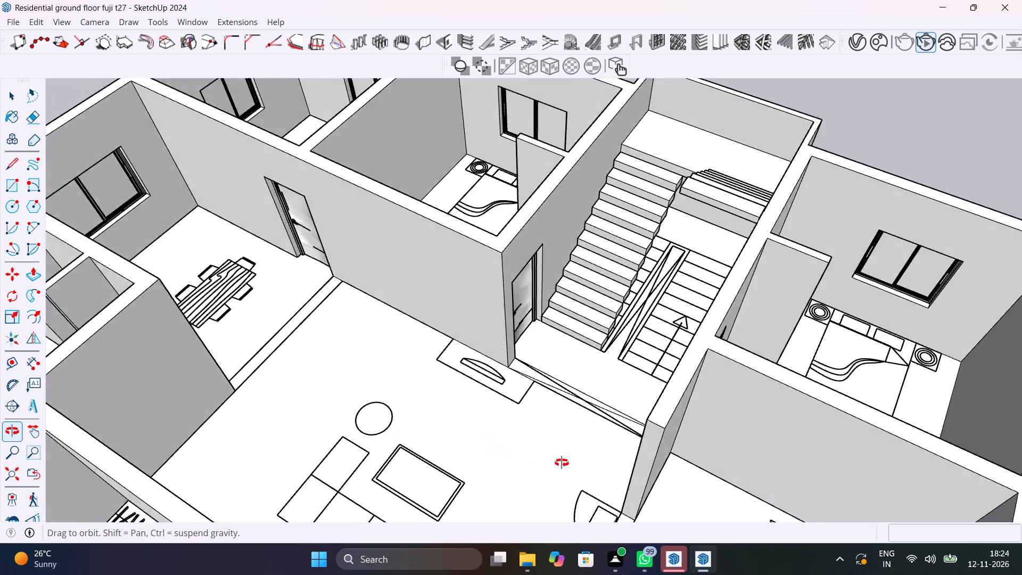
{"action": "middle_click_drag", "start_coordinate": [562, 463], "coordinate": [549, 438], "text": "shift"}
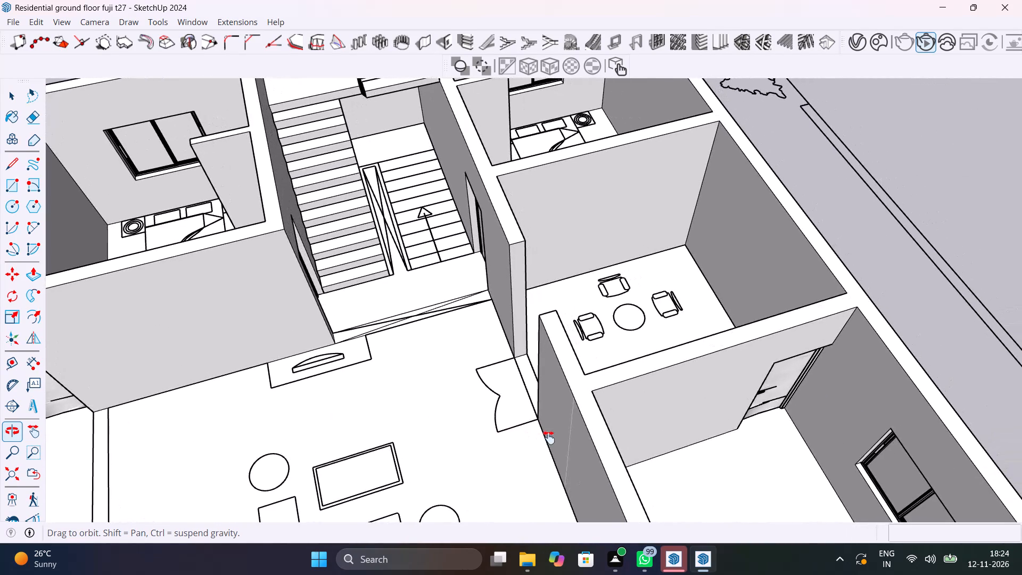
{"action": "middle_click_drag", "start_coordinate": [549, 438], "coordinate": [687, 430], "text": "shift"}
{"action": "scroll", "coordinate": [687, 431], "scroll_direction": "down", "scroll_amount": 9}
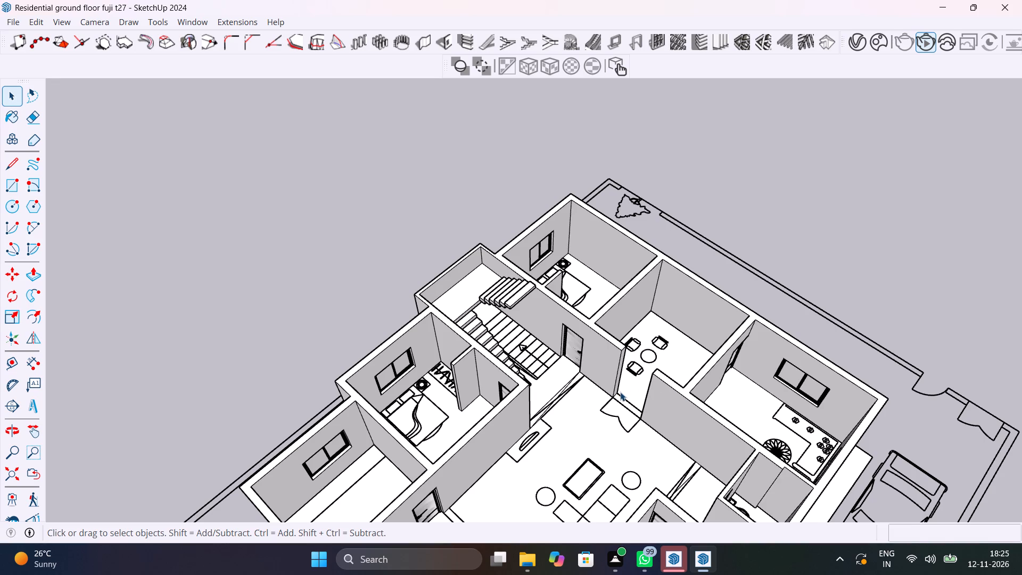
{"action": "scroll", "coordinate": [620, 392], "scroll_direction": "up", "scroll_amount": 2}
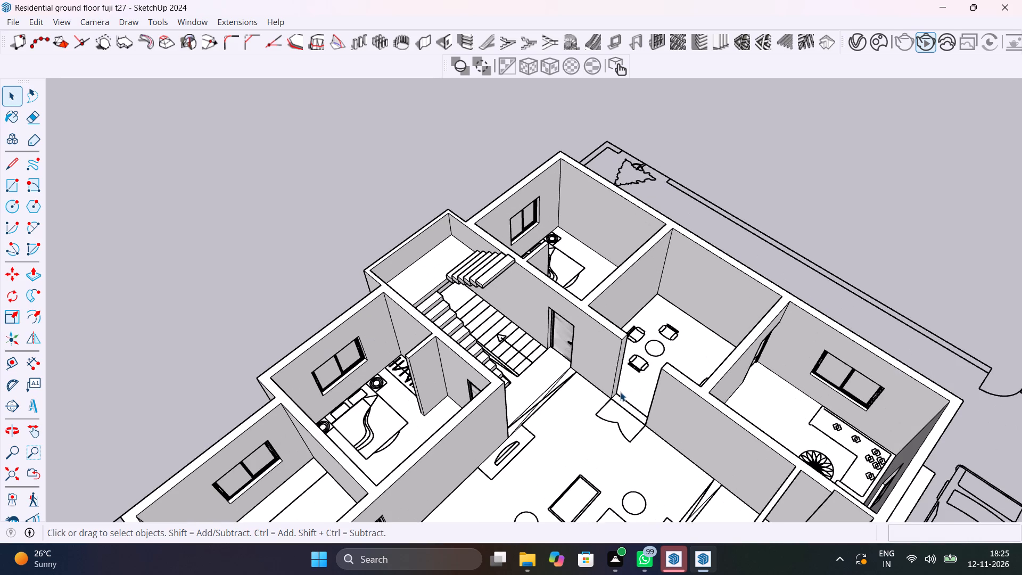
{"action": "scroll", "coordinate": [615, 454], "scroll_direction": "up", "scroll_amount": 8}
{"action": "scroll", "coordinate": [611, 458], "scroll_direction": "down", "scroll_amount": 1}
{"action": "middle_click_drag", "start_coordinate": [611, 458], "coordinate": [504, 409]}
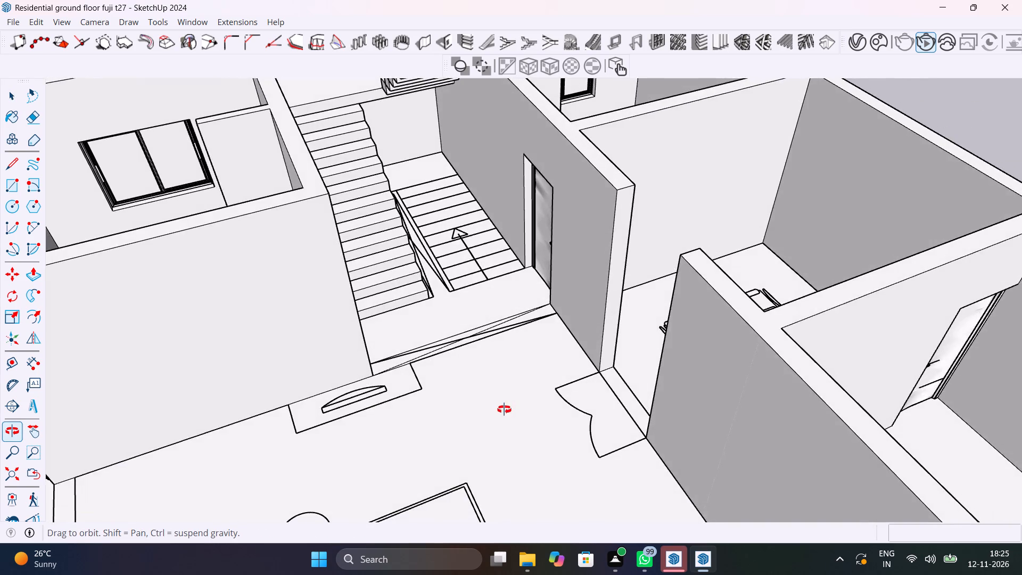
{"action": "middle_click_drag", "start_coordinate": [504, 409], "coordinate": [821, 445]}
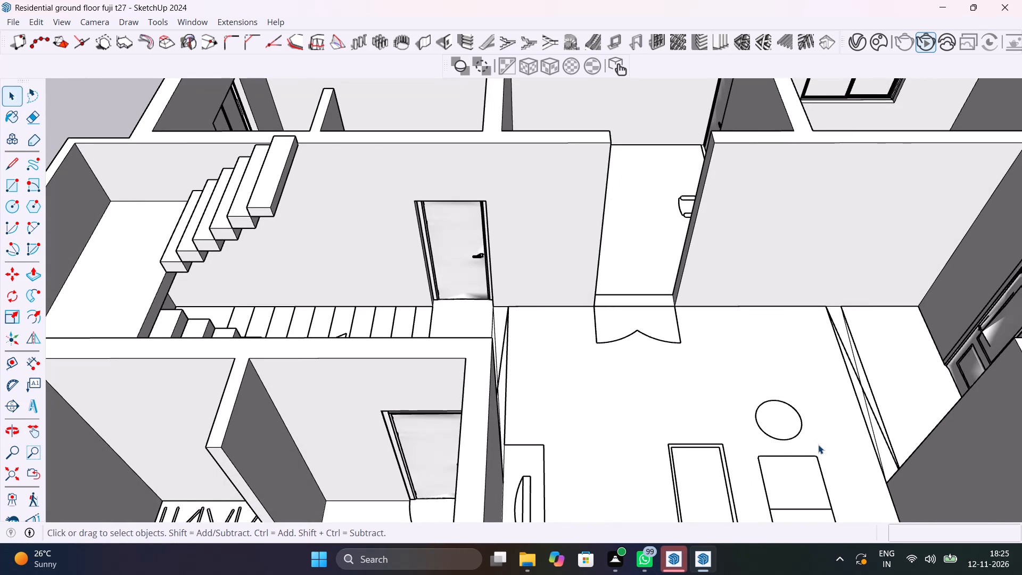
{"action": "scroll", "coordinate": [729, 459], "scroll_direction": "down", "scroll_amount": 12}
{"action": "middle_click_drag", "start_coordinate": [703, 456], "coordinate": [568, 272]}
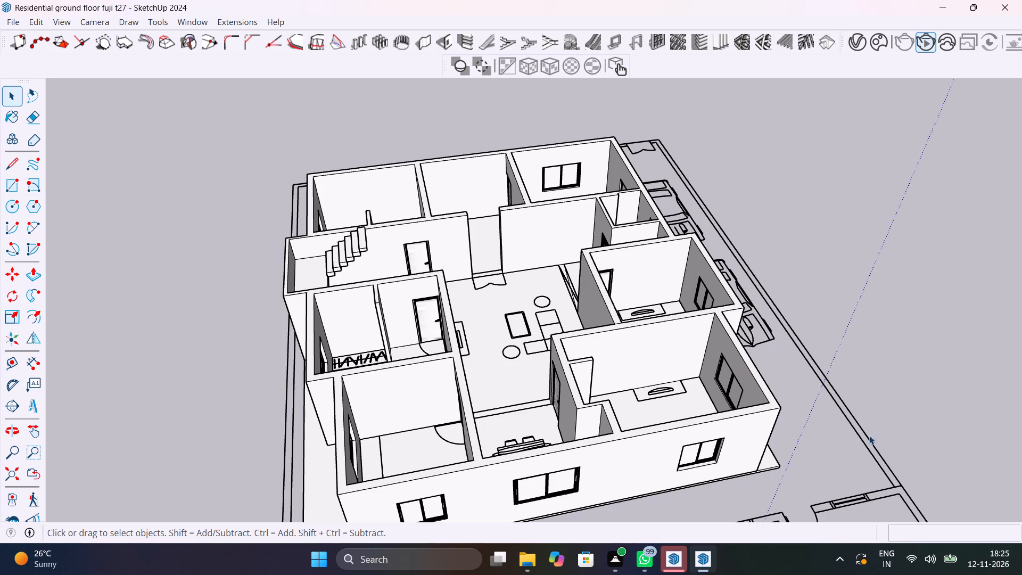
Inspect the whole ground floor from all sides, checking the doors and windows in the interior and exterior walls.
{"action": "scroll", "coordinate": [828, 466], "scroll_direction": "down", "scroll_amount": 1}
{"action": "middle_click_drag", "start_coordinate": [814, 457], "coordinate": [473, 381]}
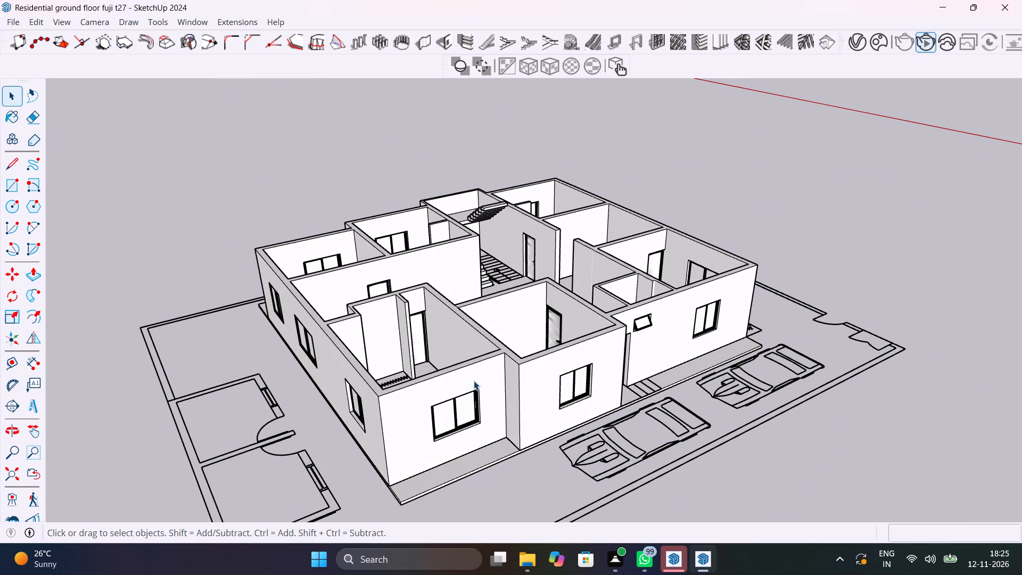
{"action": "scroll", "coordinate": [474, 381], "scroll_direction": "up", "scroll_amount": 5}
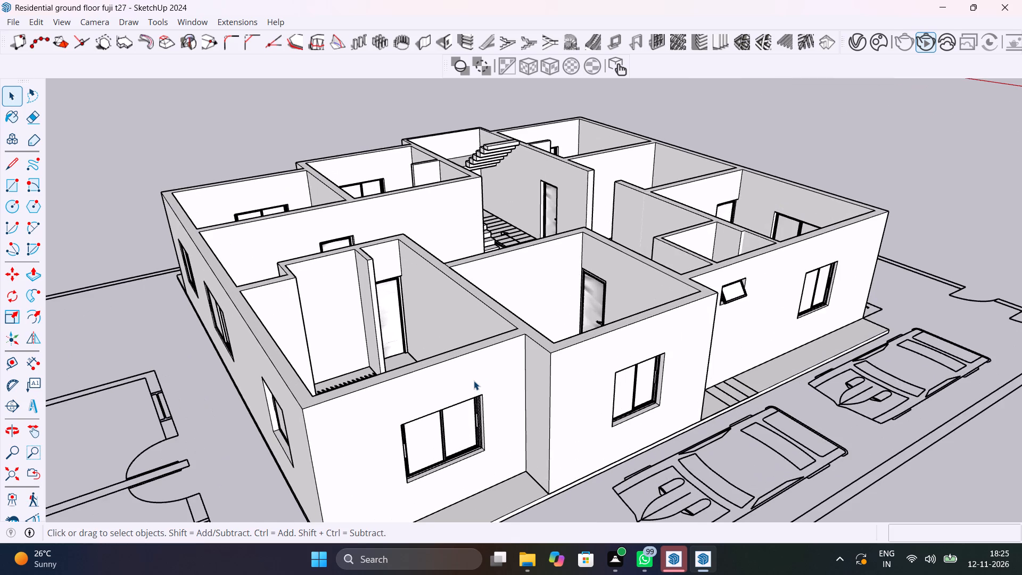
{"action": "middle_click_drag", "start_coordinate": [473, 381], "coordinate": [356, 494]}
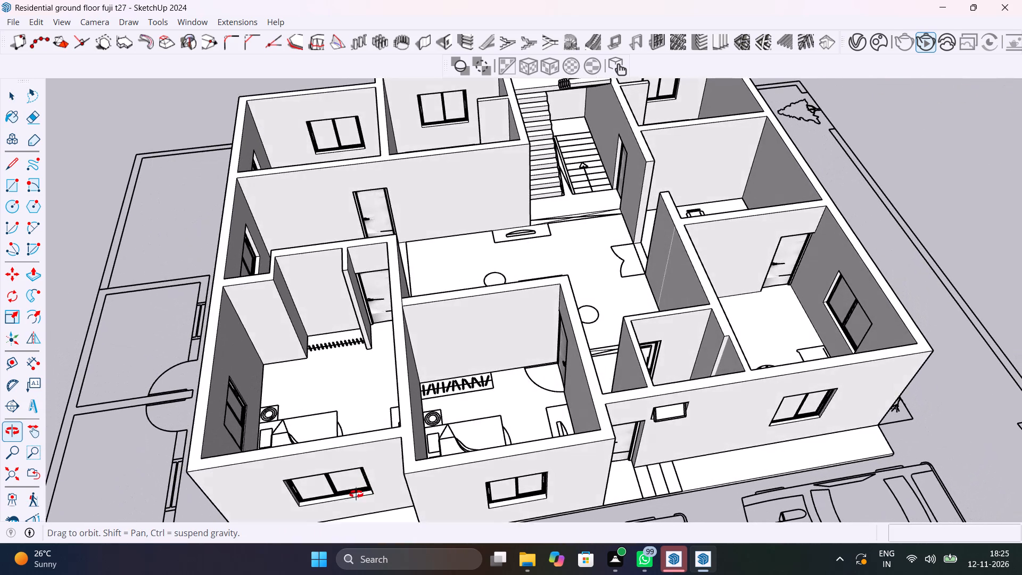
{"action": "middle_click_drag", "start_coordinate": [356, 494], "coordinate": [1021, 425]}
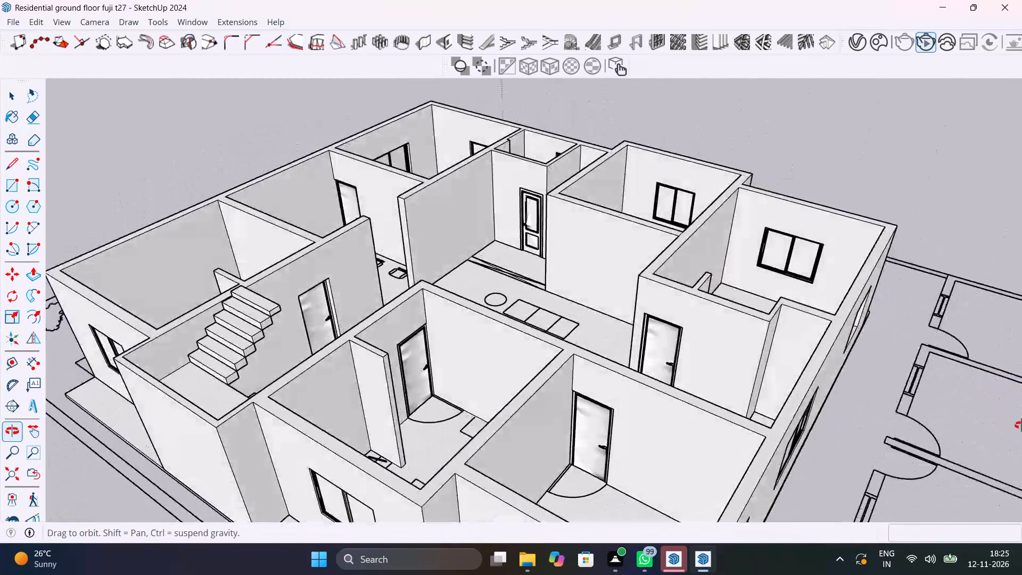
{"action": "middle_click_drag", "start_coordinate": [1021, 425], "coordinate": [146, 412]}
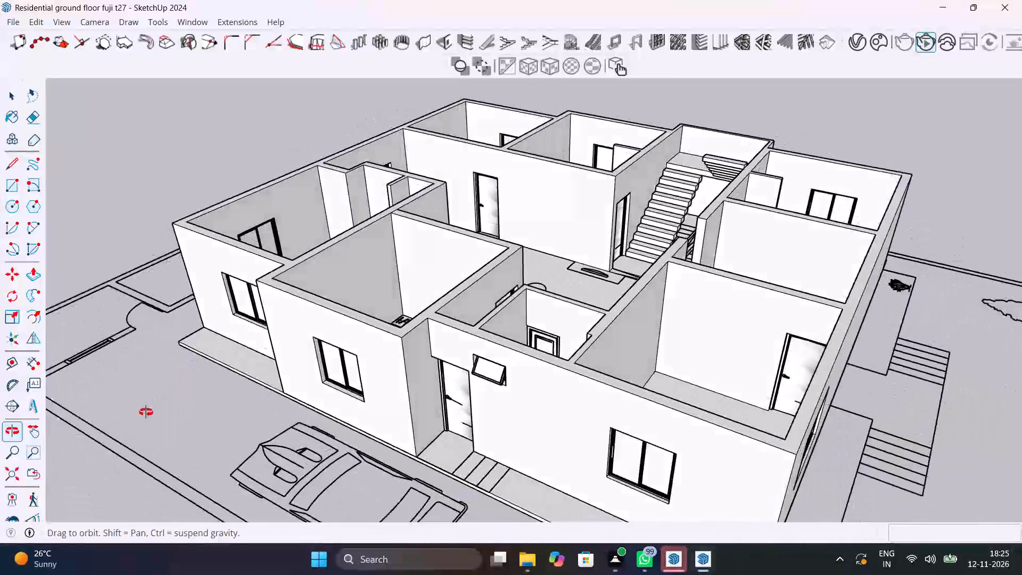
{"action": "middle_click_drag", "start_coordinate": [146, 412], "coordinate": [774, 330]}
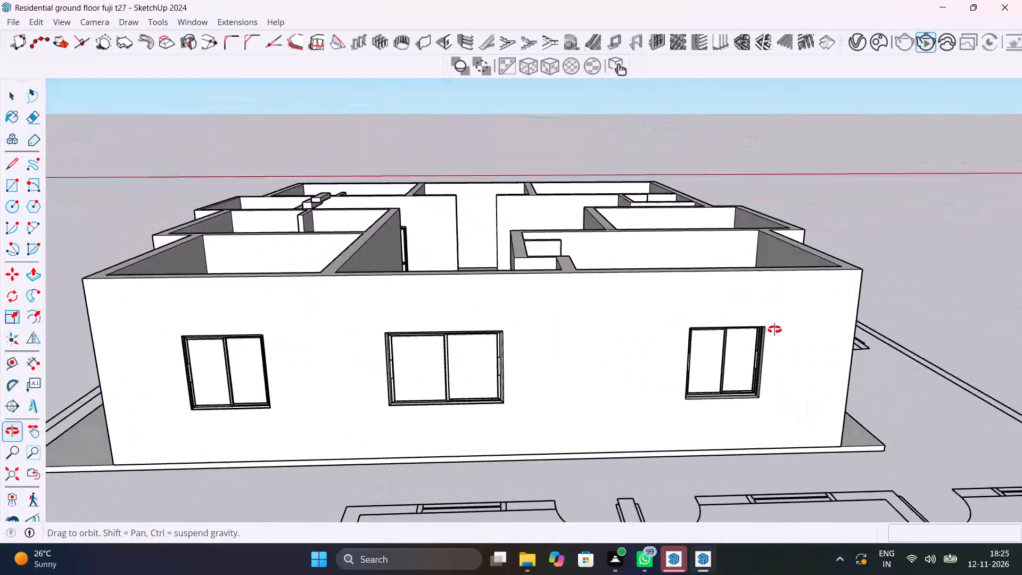
{"action": "middle_click_drag", "start_coordinate": [774, 330], "coordinate": [282, 444]}
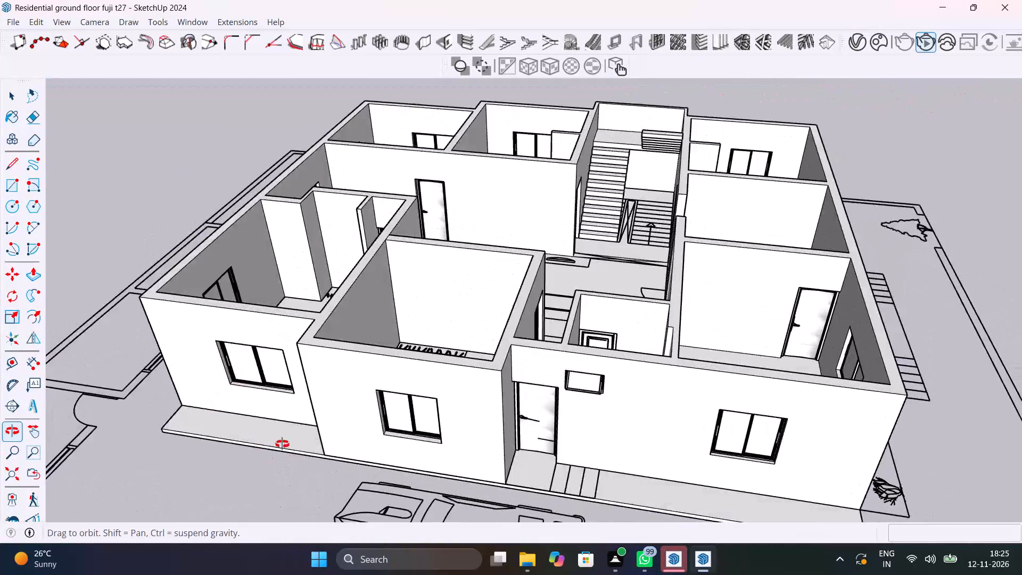
{"action": "middle_click_drag", "start_coordinate": [282, 444], "coordinate": [30, 470]}
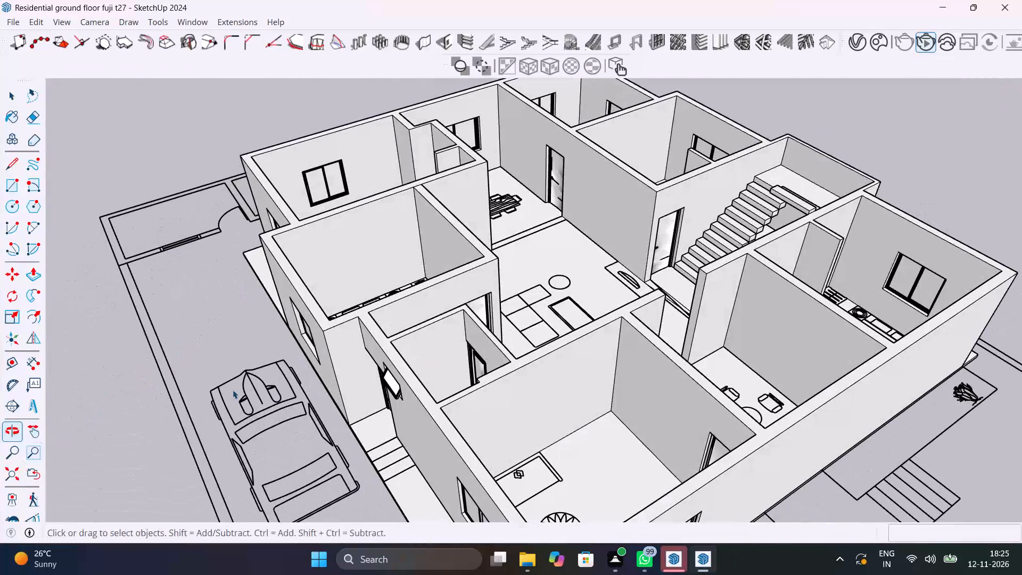
{"action": "middle_click_drag", "start_coordinate": [493, 330], "coordinate": [205, 289]}
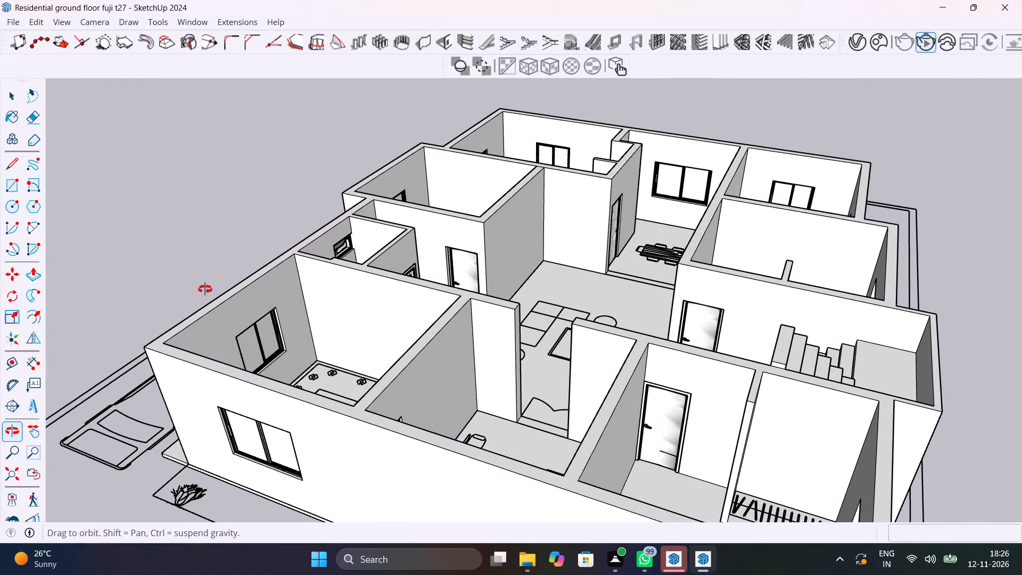
{"action": "middle_click_drag", "start_coordinate": [205, 289], "coordinate": [203, 350]}
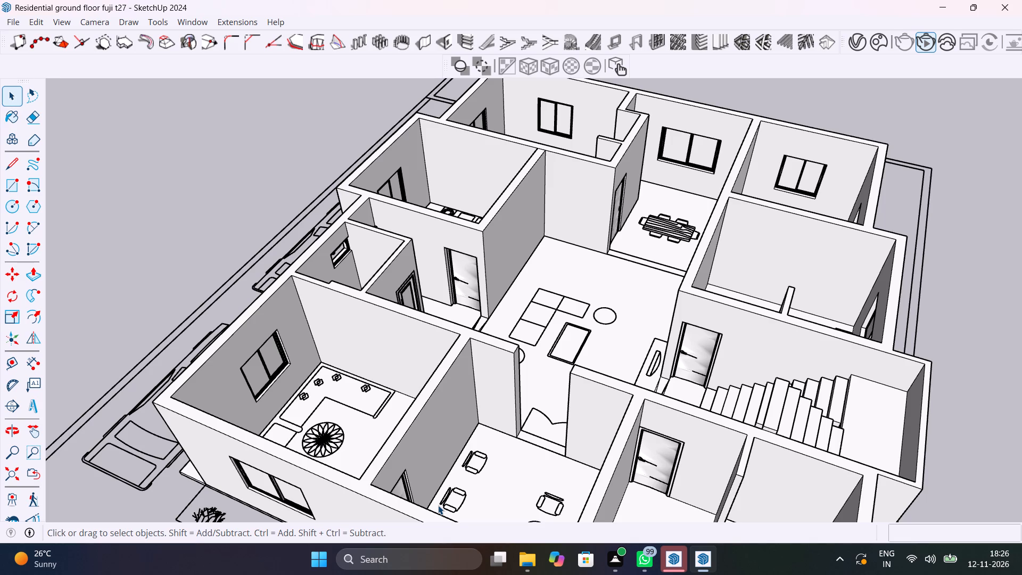
{"action": "scroll", "coordinate": [438, 505], "scroll_direction": "down", "scroll_amount": 5}
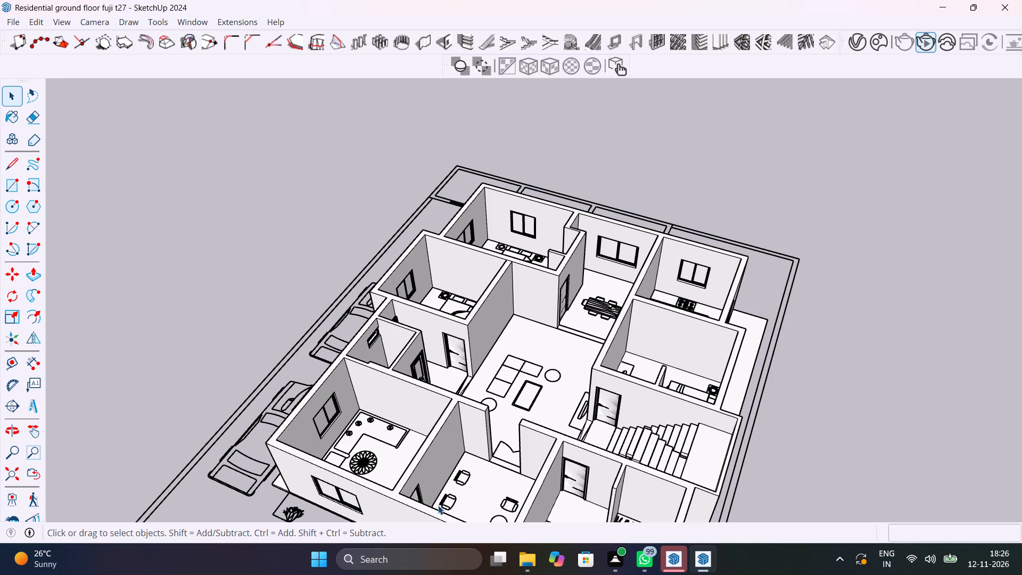
{"action": "scroll", "coordinate": [438, 505], "scroll_direction": "up", "scroll_amount": 4}
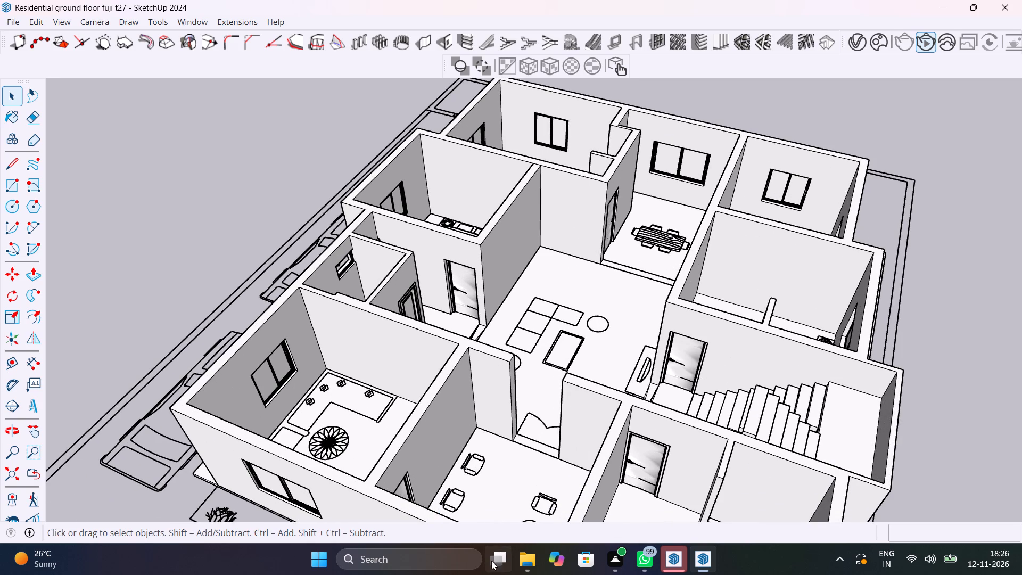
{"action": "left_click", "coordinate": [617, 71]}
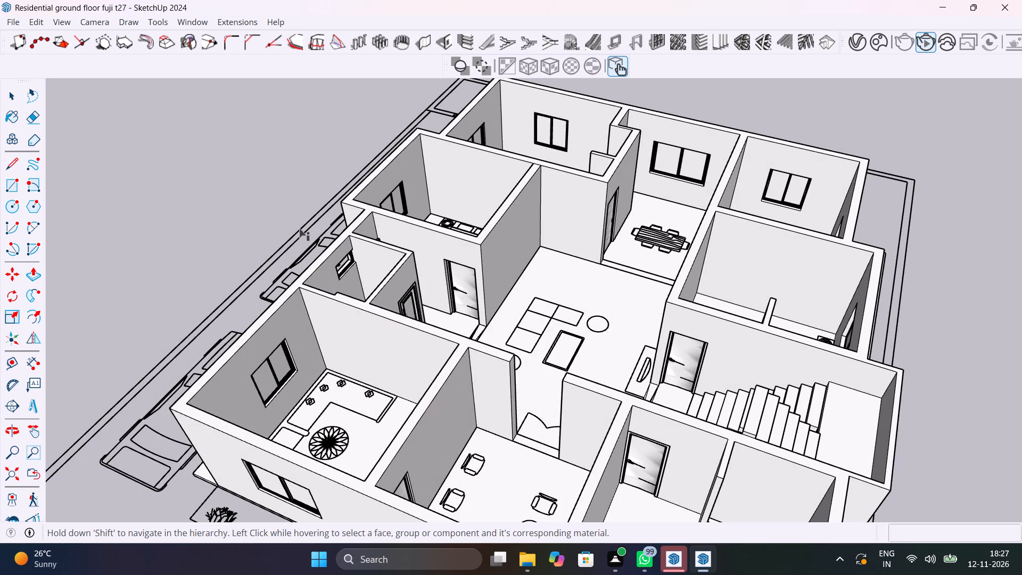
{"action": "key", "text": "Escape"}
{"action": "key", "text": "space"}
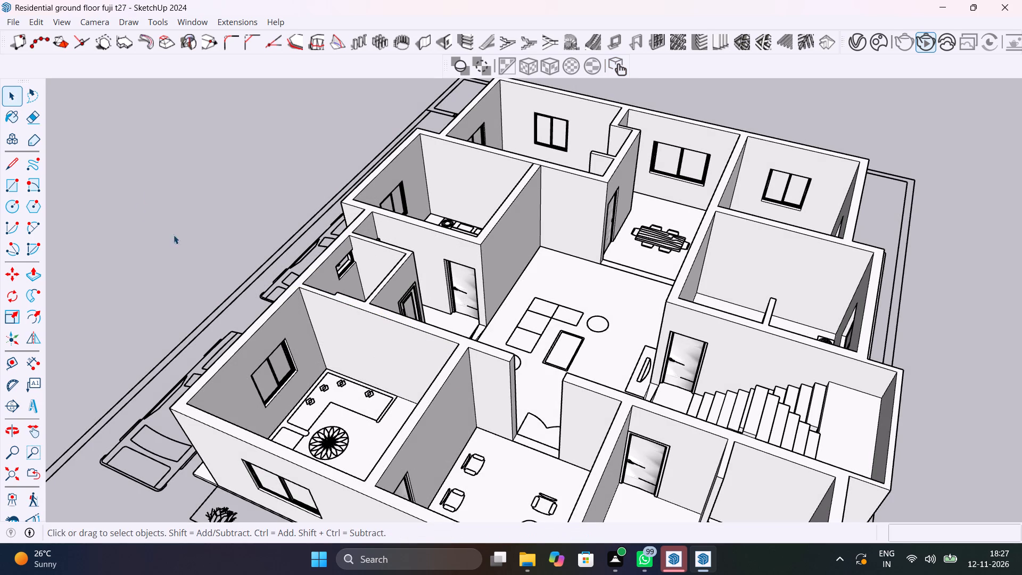
Save the ground floor model.
{"action": "scroll", "coordinate": [200, 225], "scroll_direction": "down", "scroll_amount": 6}
{"action": "middle_click_drag", "start_coordinate": [290, 282], "coordinate": [784, 253], "text": "shift"}
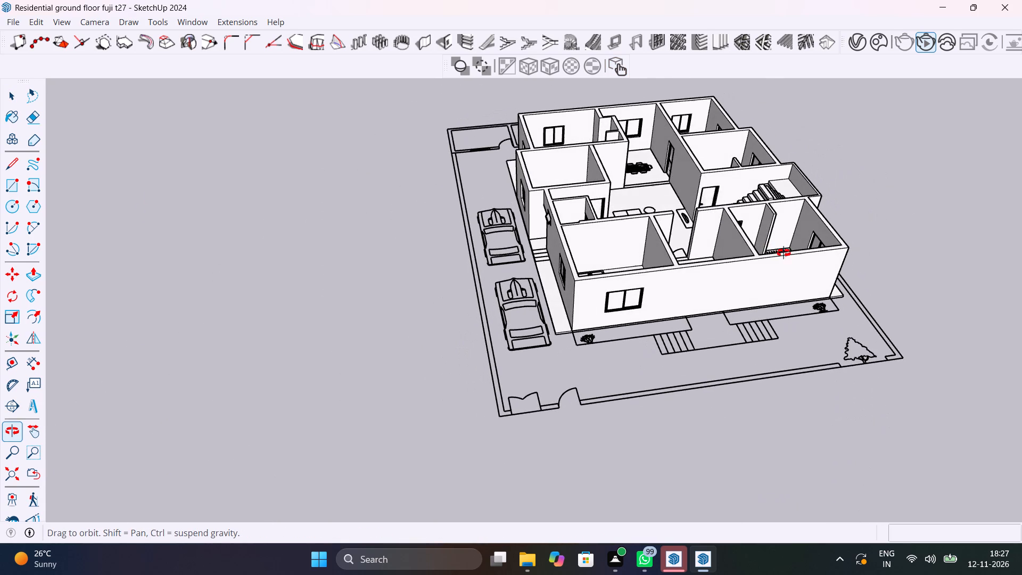
{"action": "middle_click_drag", "start_coordinate": [784, 253], "coordinate": [784, 253], "text": "shift"}
{"action": "key", "text": "ctrl+s"}
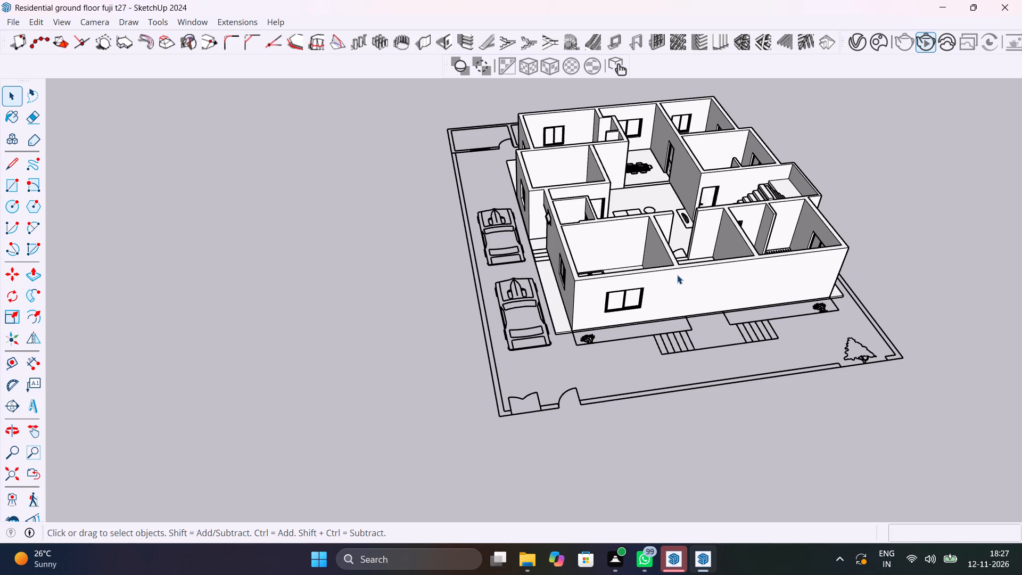
Review the full floor layout, examining the living area, dining area and surrounding rooms up close and from above.
{"action": "scroll", "coordinate": [677, 275], "scroll_direction": "down", "scroll_amount": 4}
{"action": "middle_click_drag", "start_coordinate": [680, 300], "coordinate": [614, 426]}
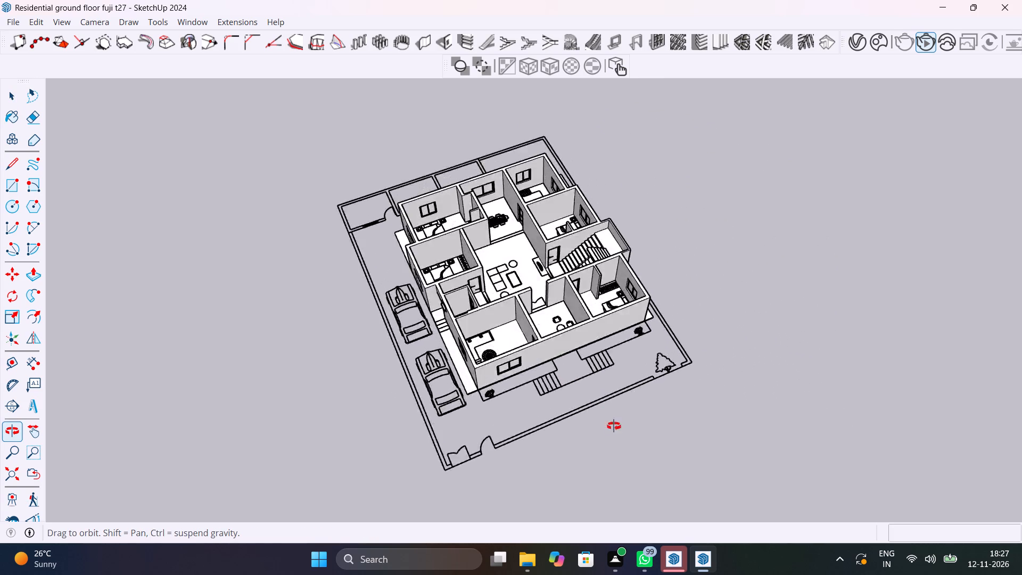
{"action": "middle_click_drag", "start_coordinate": [614, 426], "coordinate": [978, 440]}
{"action": "scroll", "coordinate": [469, 275], "scroll_direction": "up", "scroll_amount": 7}
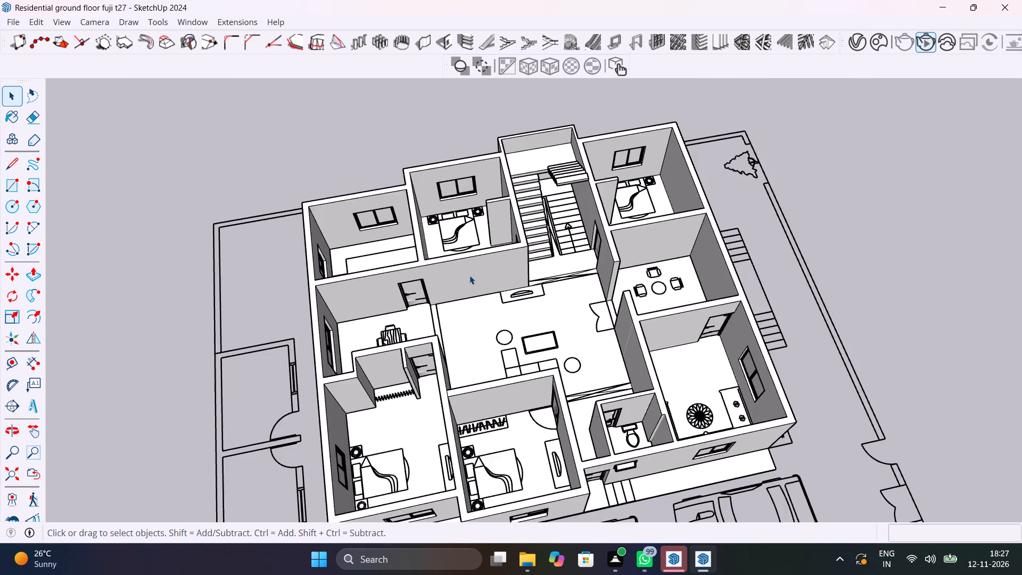
{"action": "scroll", "coordinate": [469, 275], "scroll_direction": "up", "scroll_amount": 3}
{"action": "middle_click_drag", "start_coordinate": [477, 309], "coordinate": [720, 240]}
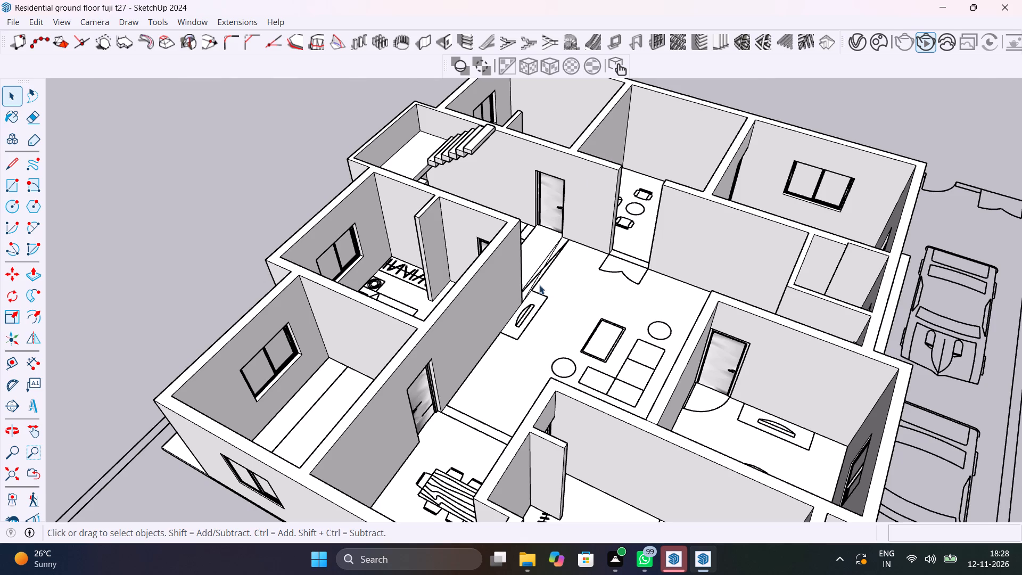
{"action": "scroll", "coordinate": [496, 400], "scroll_direction": "up", "scroll_amount": 1}
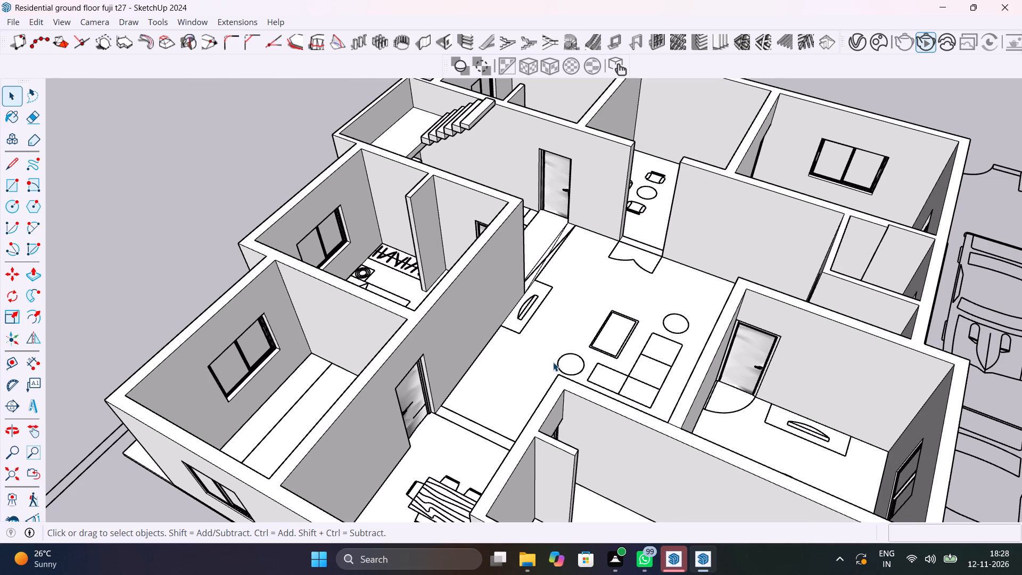
{"action": "scroll", "coordinate": [512, 415], "scroll_direction": "up", "scroll_amount": 4}
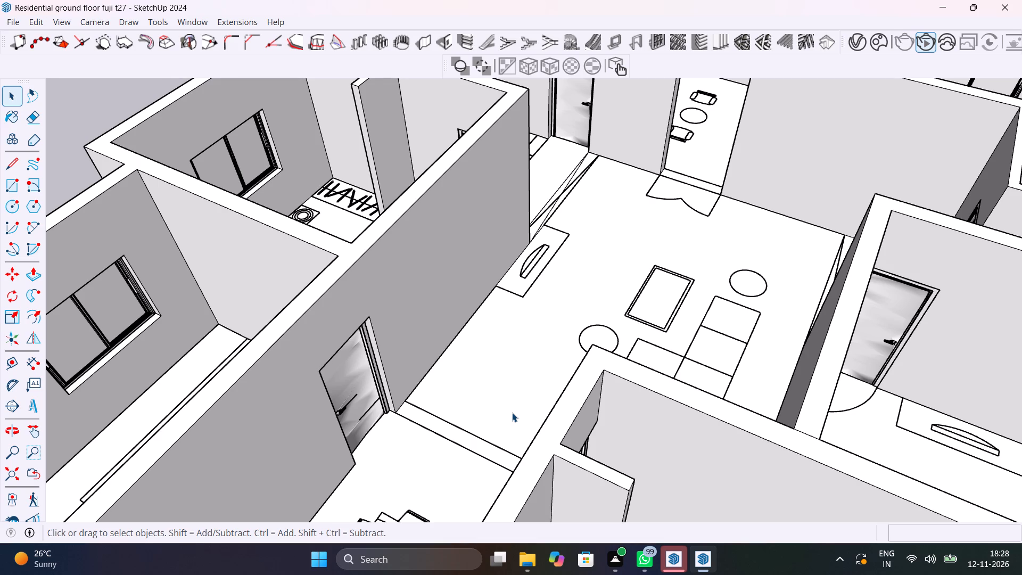
{"action": "scroll", "coordinate": [512, 413], "scroll_direction": "down", "scroll_amount": 5}
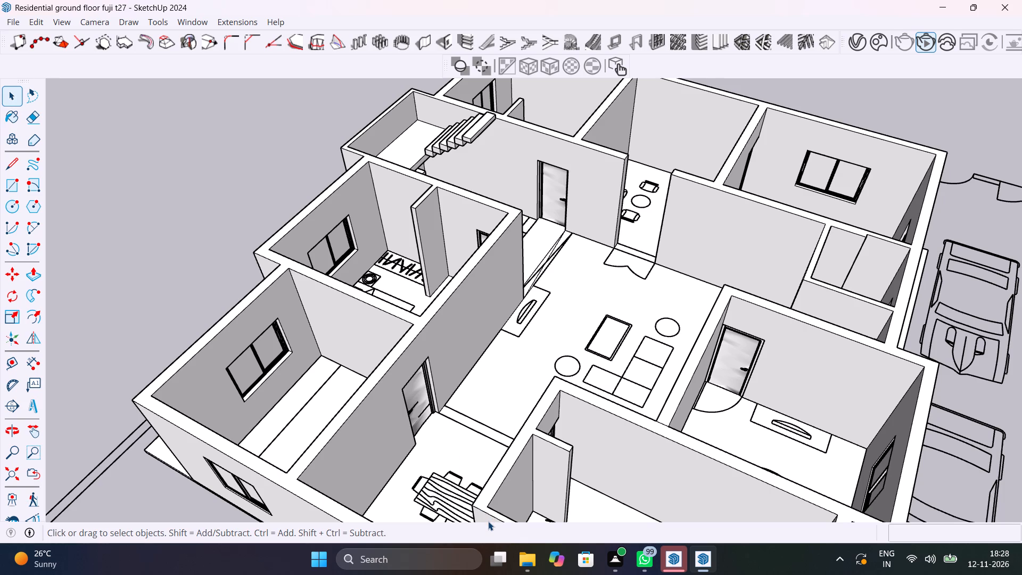
{"action": "scroll", "coordinate": [488, 521], "scroll_direction": "down", "scroll_amount": 1}
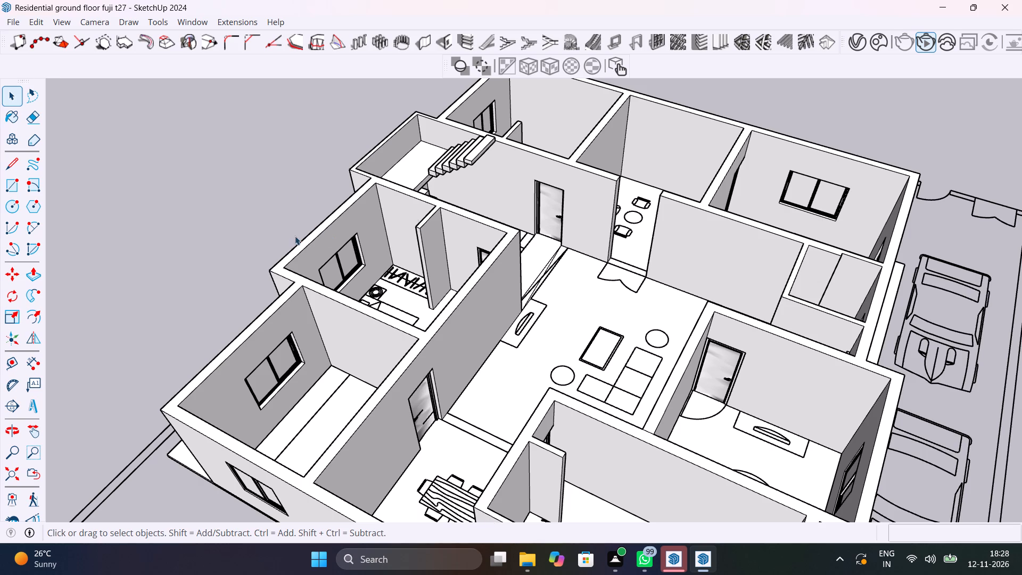
{"action": "scroll", "coordinate": [505, 464], "scroll_direction": "down", "scroll_amount": 1}
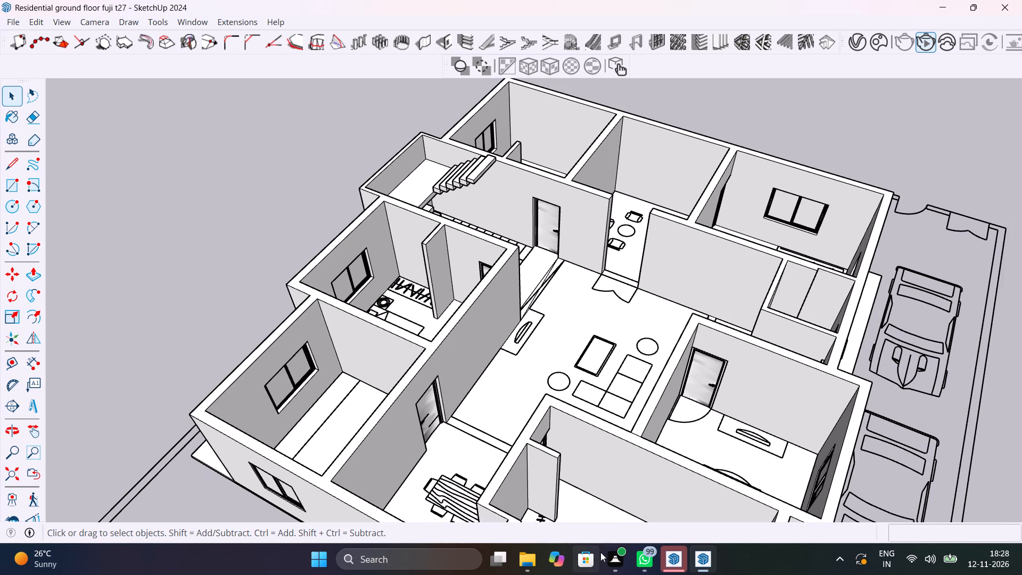
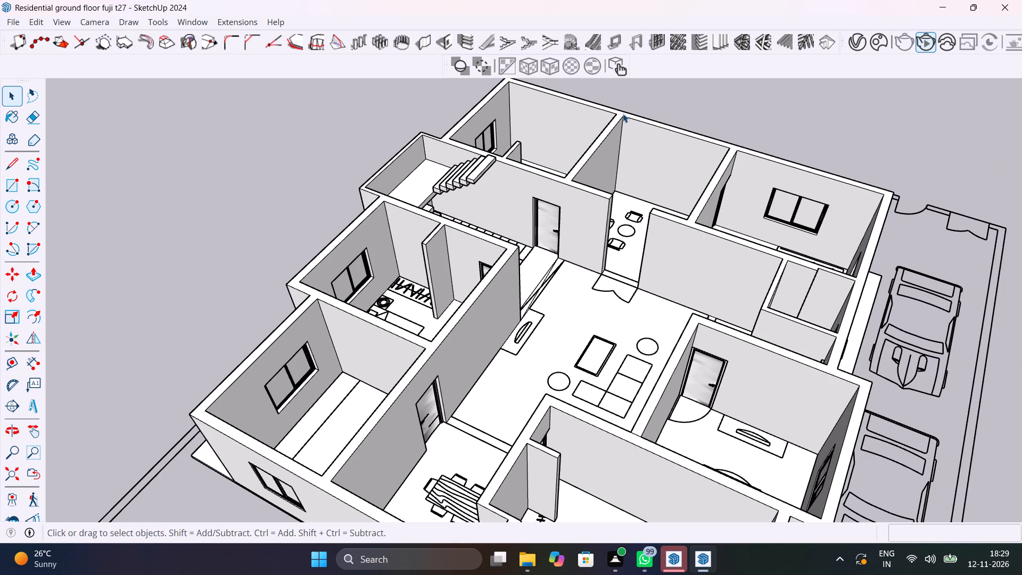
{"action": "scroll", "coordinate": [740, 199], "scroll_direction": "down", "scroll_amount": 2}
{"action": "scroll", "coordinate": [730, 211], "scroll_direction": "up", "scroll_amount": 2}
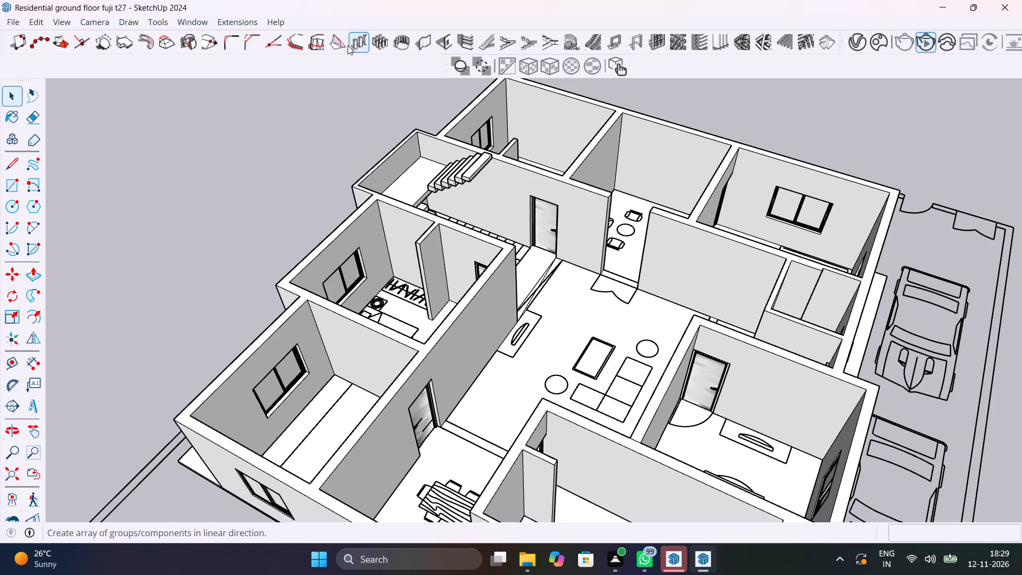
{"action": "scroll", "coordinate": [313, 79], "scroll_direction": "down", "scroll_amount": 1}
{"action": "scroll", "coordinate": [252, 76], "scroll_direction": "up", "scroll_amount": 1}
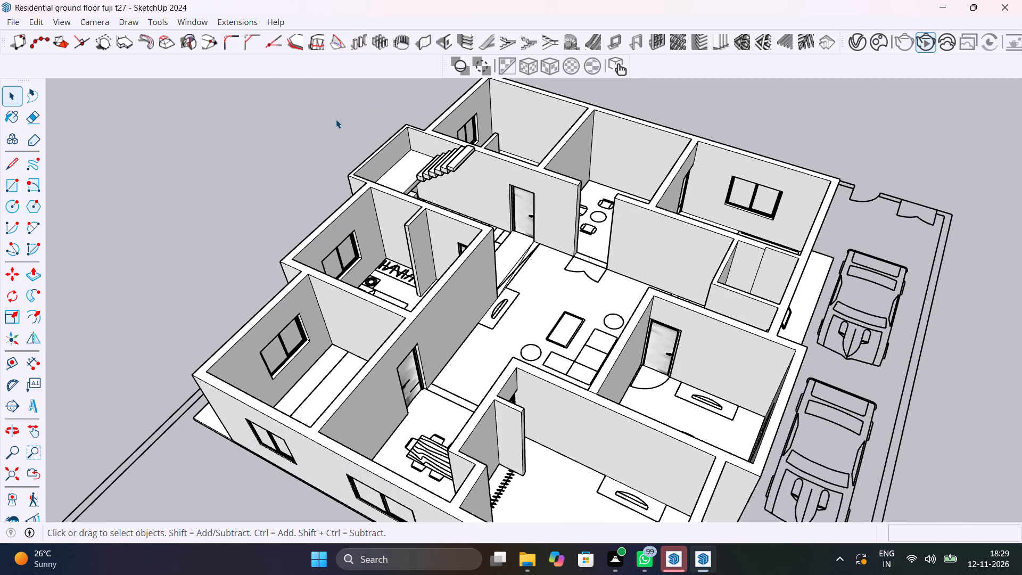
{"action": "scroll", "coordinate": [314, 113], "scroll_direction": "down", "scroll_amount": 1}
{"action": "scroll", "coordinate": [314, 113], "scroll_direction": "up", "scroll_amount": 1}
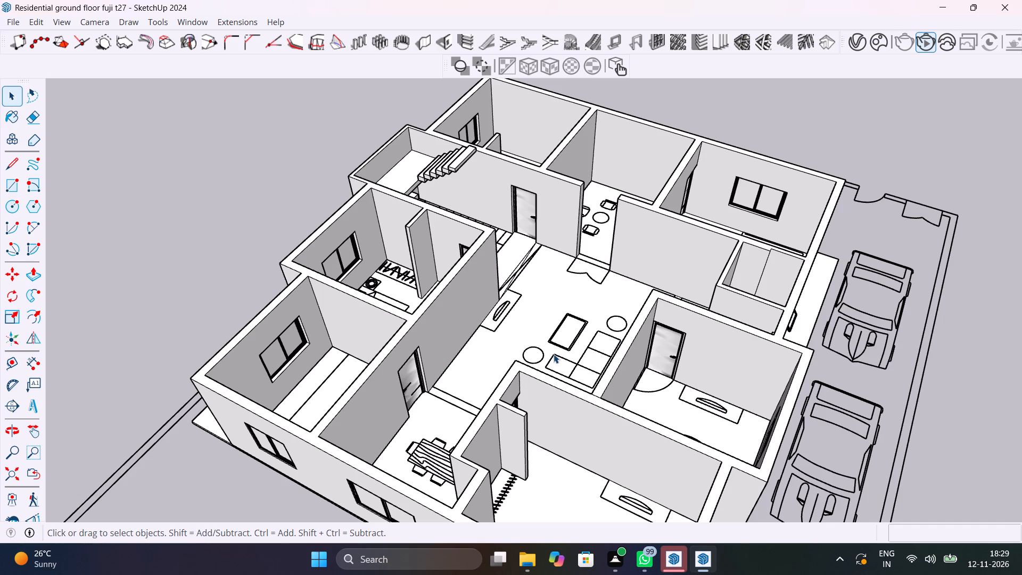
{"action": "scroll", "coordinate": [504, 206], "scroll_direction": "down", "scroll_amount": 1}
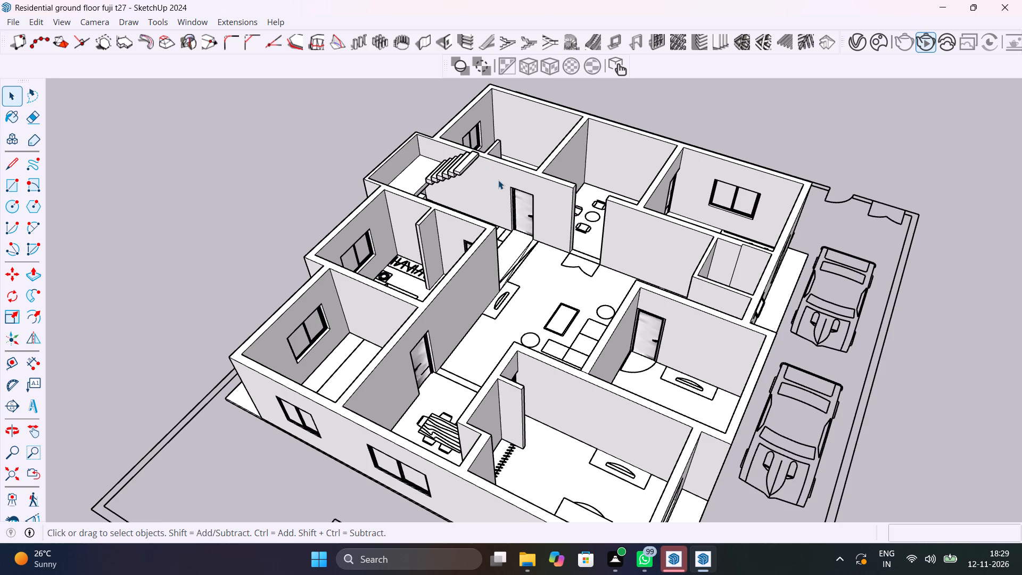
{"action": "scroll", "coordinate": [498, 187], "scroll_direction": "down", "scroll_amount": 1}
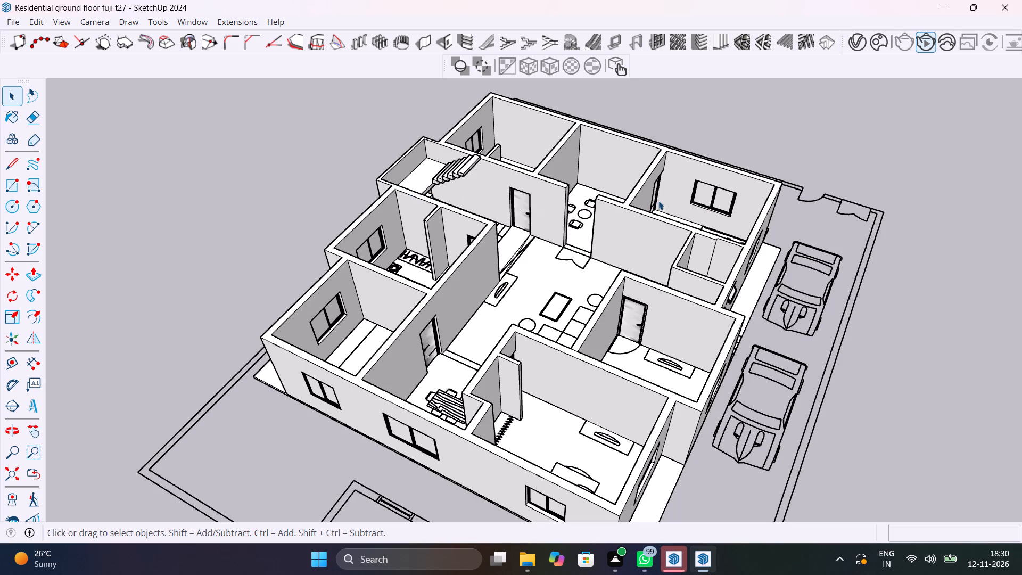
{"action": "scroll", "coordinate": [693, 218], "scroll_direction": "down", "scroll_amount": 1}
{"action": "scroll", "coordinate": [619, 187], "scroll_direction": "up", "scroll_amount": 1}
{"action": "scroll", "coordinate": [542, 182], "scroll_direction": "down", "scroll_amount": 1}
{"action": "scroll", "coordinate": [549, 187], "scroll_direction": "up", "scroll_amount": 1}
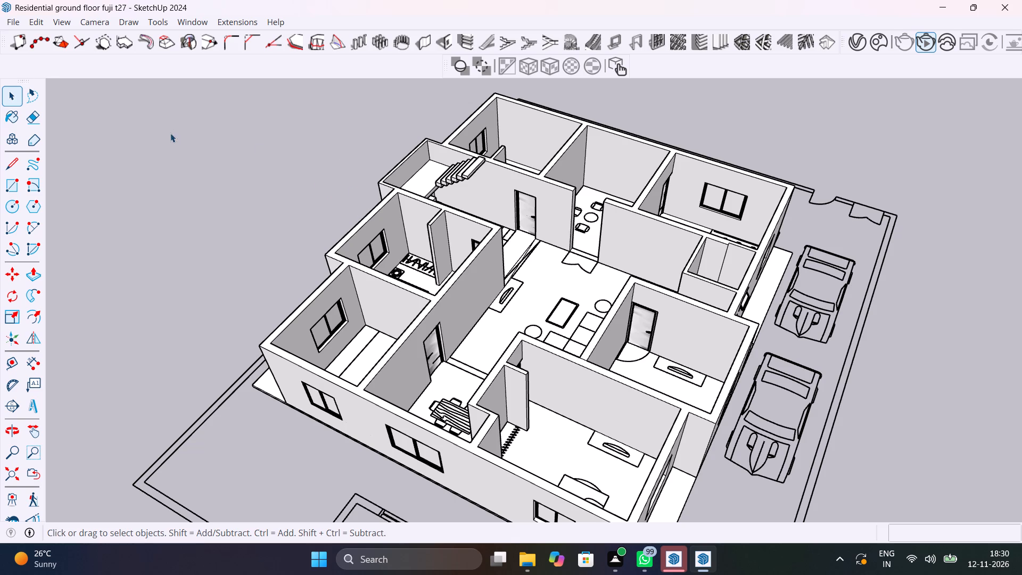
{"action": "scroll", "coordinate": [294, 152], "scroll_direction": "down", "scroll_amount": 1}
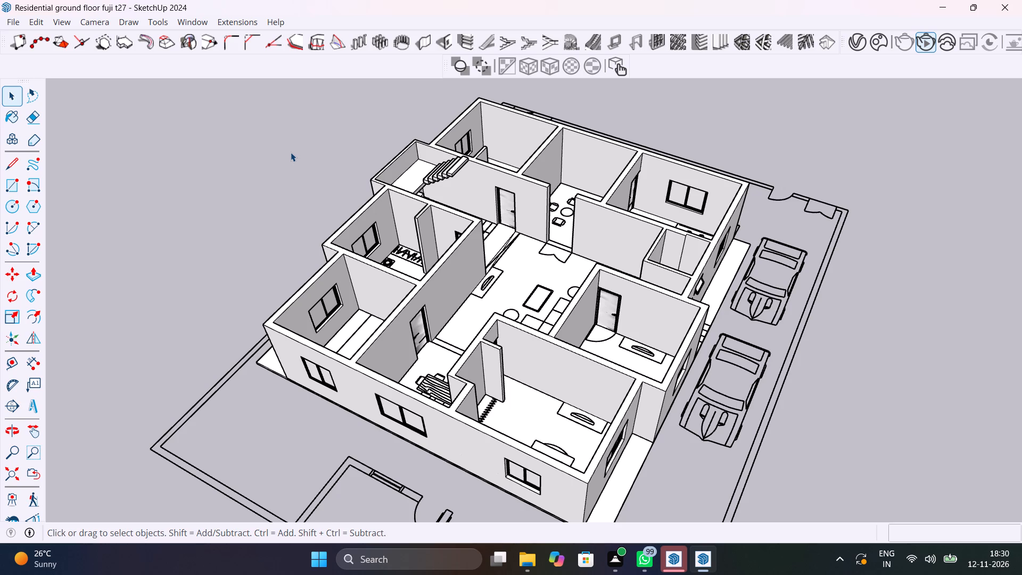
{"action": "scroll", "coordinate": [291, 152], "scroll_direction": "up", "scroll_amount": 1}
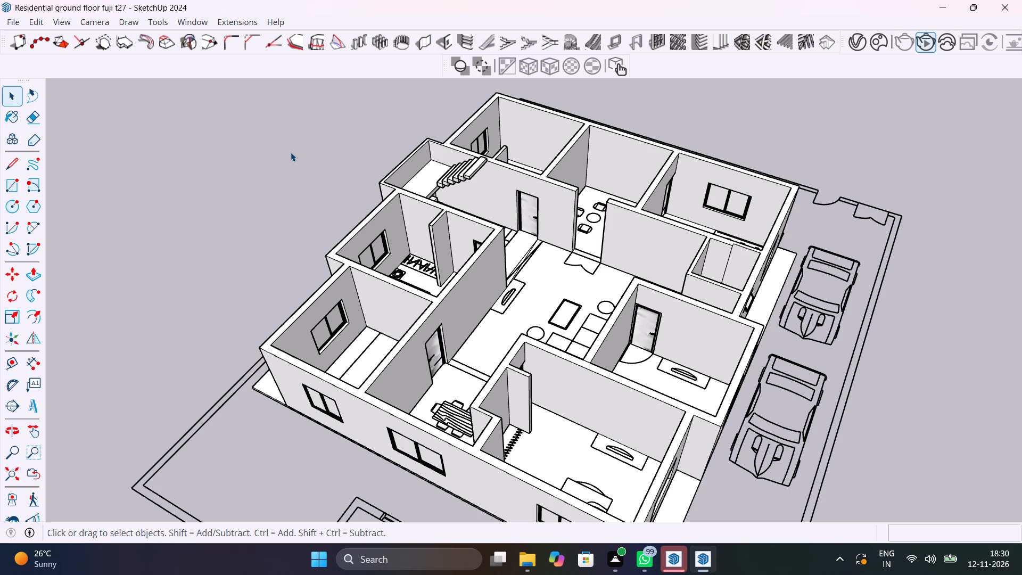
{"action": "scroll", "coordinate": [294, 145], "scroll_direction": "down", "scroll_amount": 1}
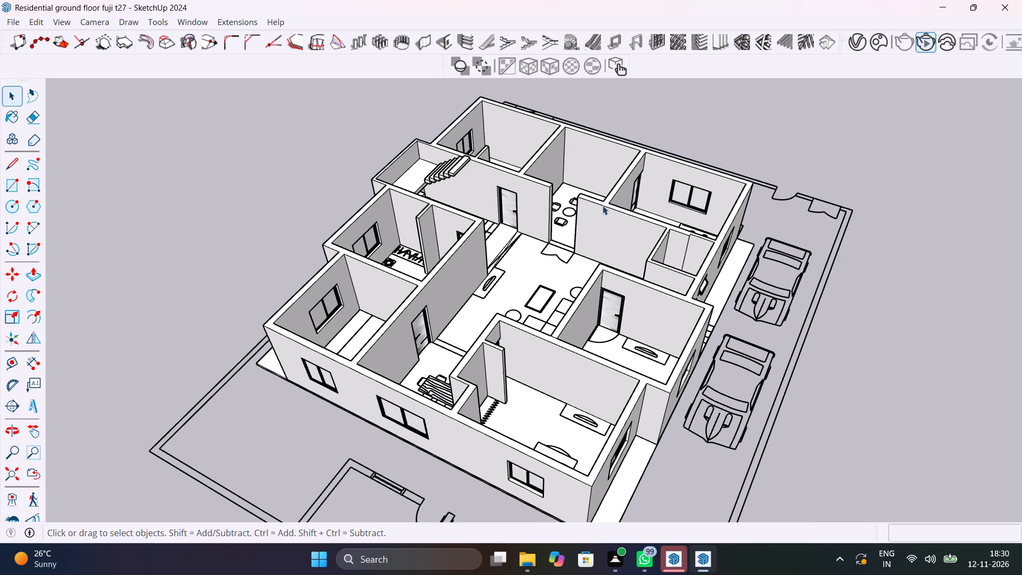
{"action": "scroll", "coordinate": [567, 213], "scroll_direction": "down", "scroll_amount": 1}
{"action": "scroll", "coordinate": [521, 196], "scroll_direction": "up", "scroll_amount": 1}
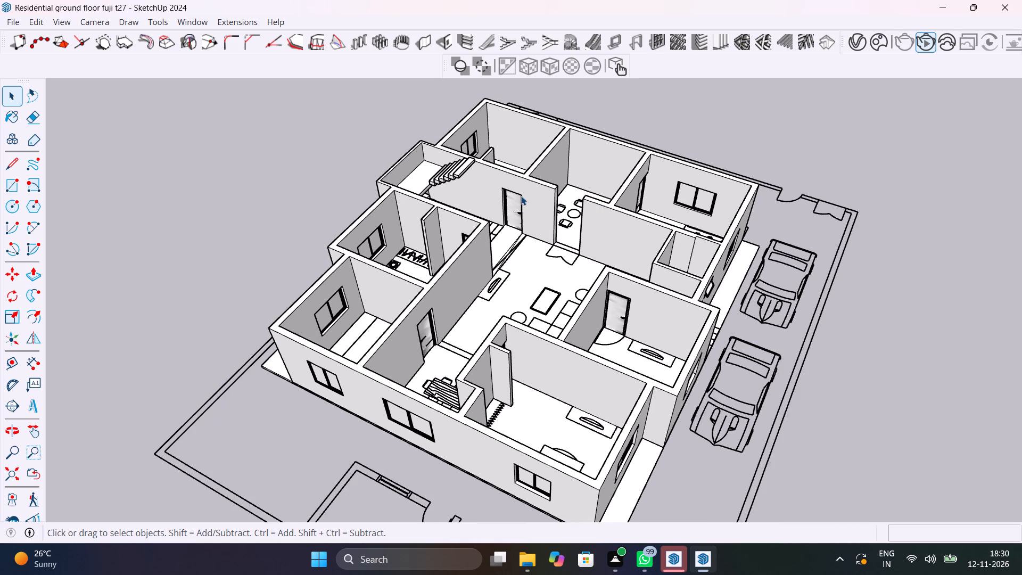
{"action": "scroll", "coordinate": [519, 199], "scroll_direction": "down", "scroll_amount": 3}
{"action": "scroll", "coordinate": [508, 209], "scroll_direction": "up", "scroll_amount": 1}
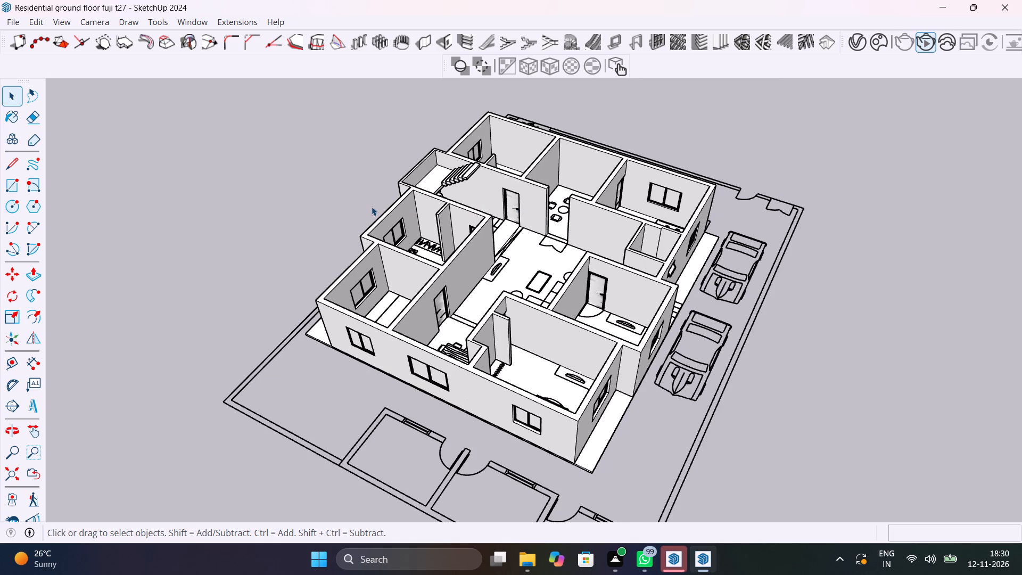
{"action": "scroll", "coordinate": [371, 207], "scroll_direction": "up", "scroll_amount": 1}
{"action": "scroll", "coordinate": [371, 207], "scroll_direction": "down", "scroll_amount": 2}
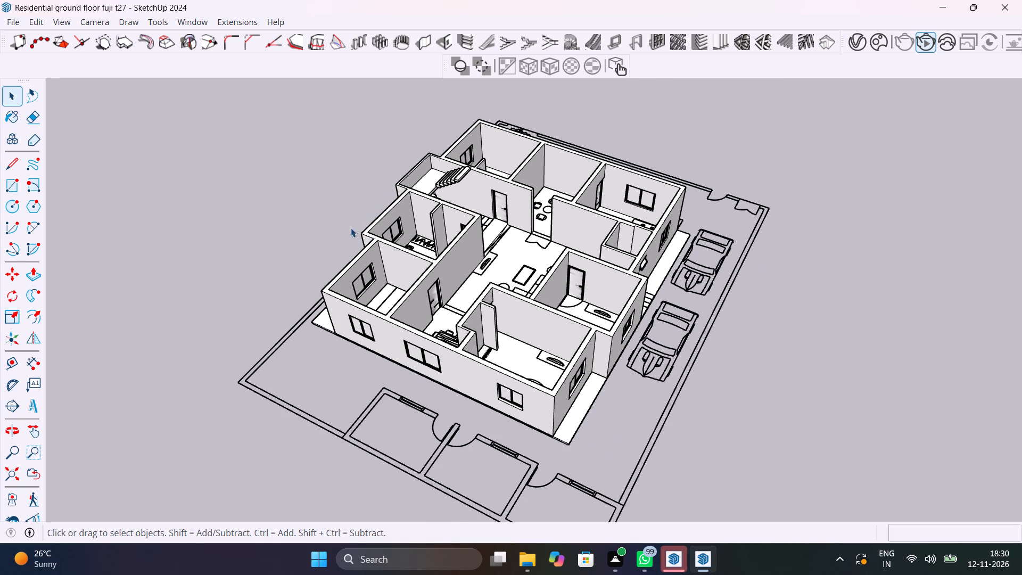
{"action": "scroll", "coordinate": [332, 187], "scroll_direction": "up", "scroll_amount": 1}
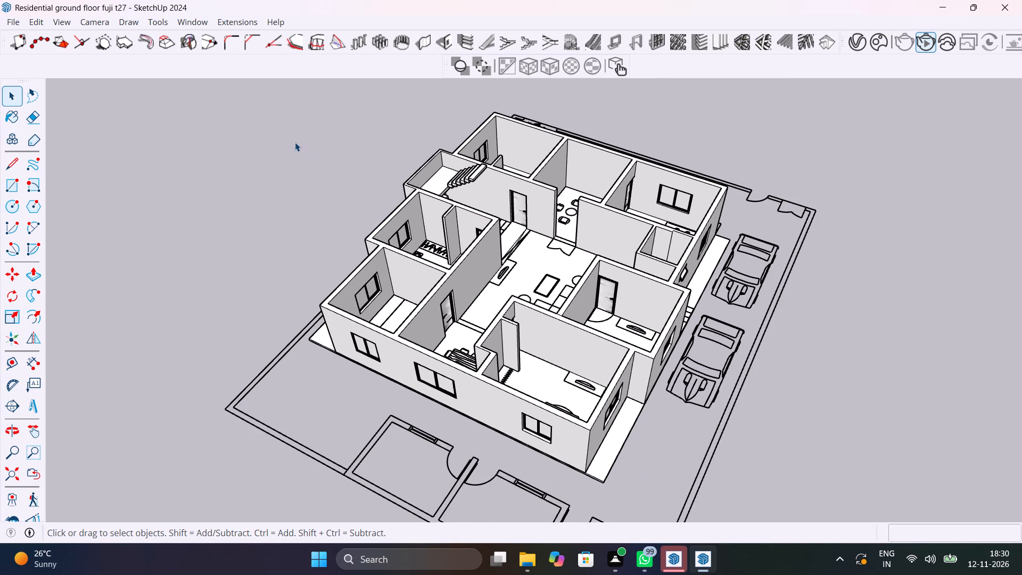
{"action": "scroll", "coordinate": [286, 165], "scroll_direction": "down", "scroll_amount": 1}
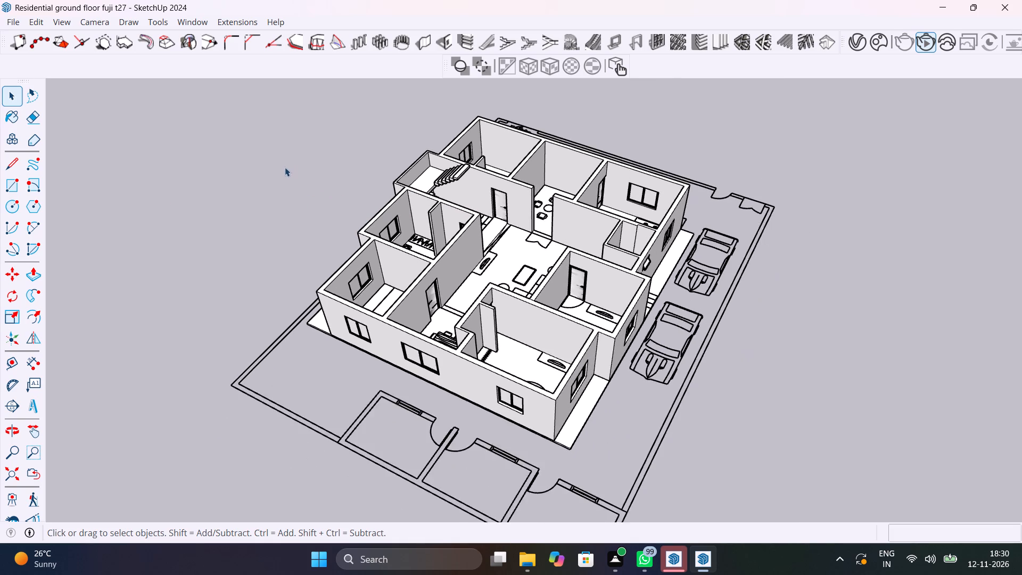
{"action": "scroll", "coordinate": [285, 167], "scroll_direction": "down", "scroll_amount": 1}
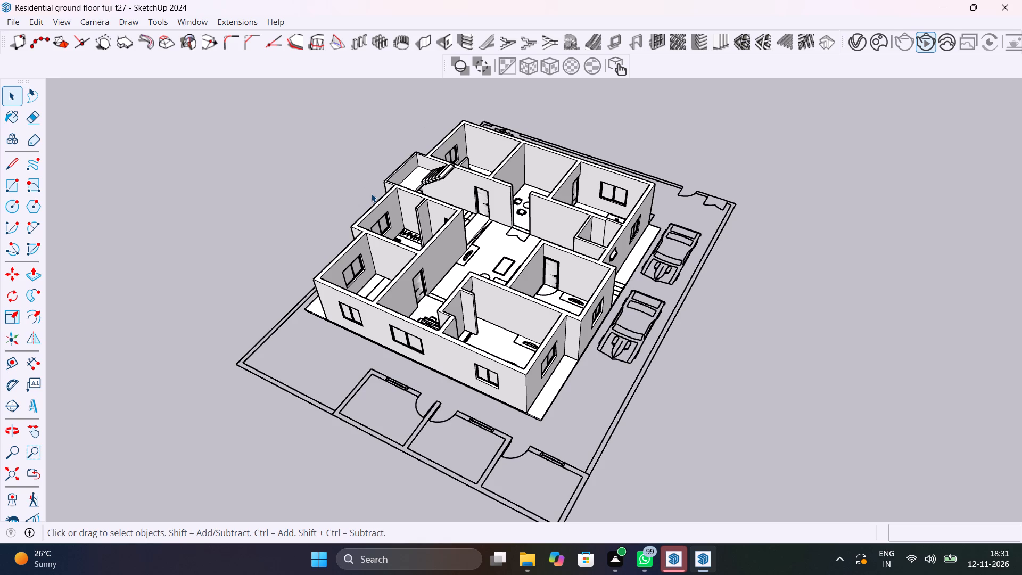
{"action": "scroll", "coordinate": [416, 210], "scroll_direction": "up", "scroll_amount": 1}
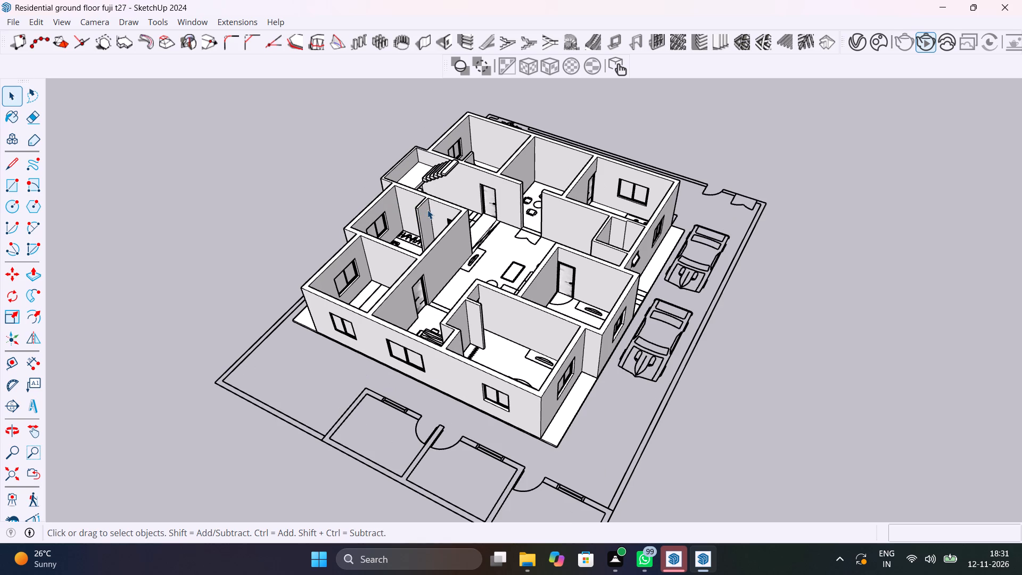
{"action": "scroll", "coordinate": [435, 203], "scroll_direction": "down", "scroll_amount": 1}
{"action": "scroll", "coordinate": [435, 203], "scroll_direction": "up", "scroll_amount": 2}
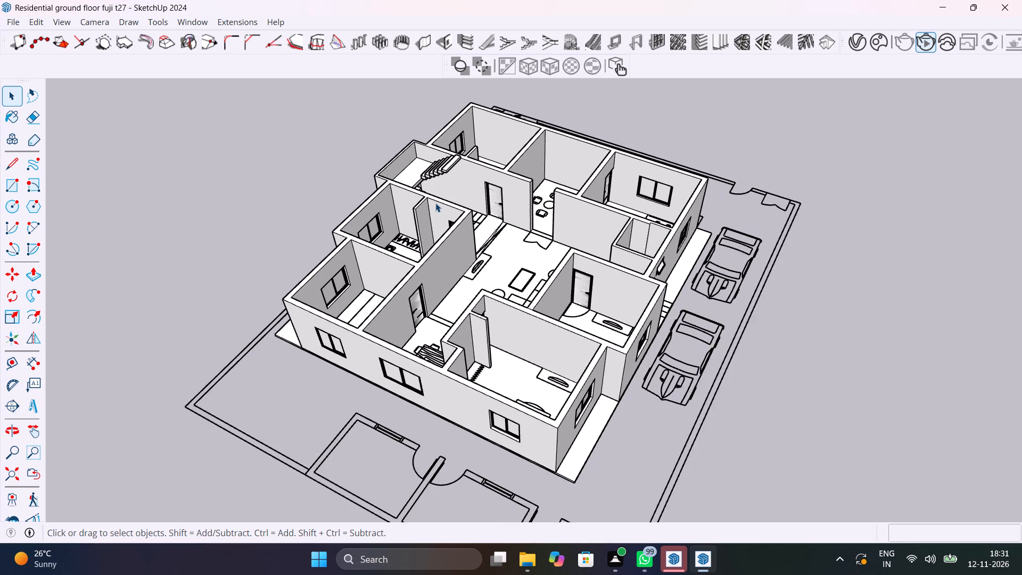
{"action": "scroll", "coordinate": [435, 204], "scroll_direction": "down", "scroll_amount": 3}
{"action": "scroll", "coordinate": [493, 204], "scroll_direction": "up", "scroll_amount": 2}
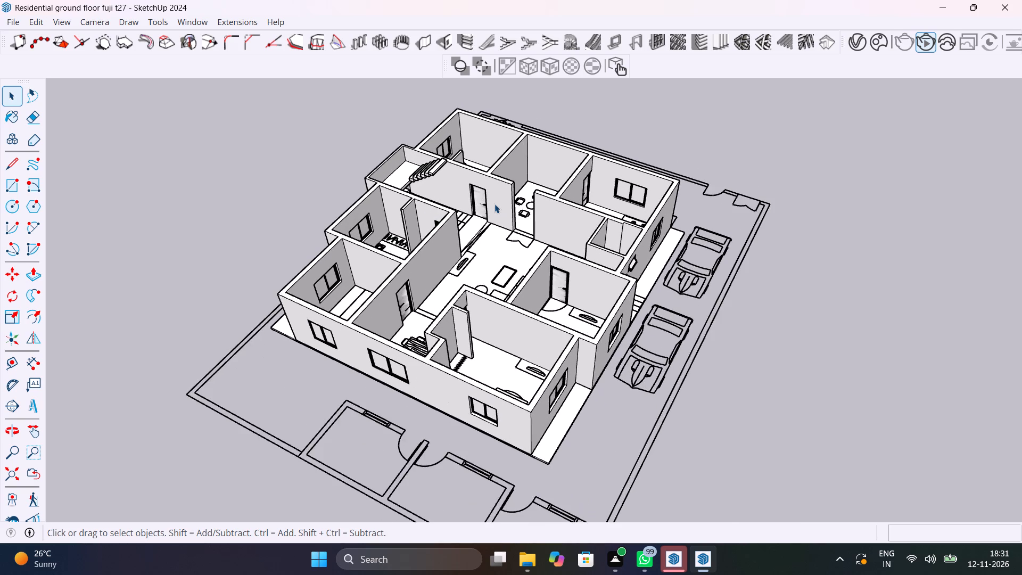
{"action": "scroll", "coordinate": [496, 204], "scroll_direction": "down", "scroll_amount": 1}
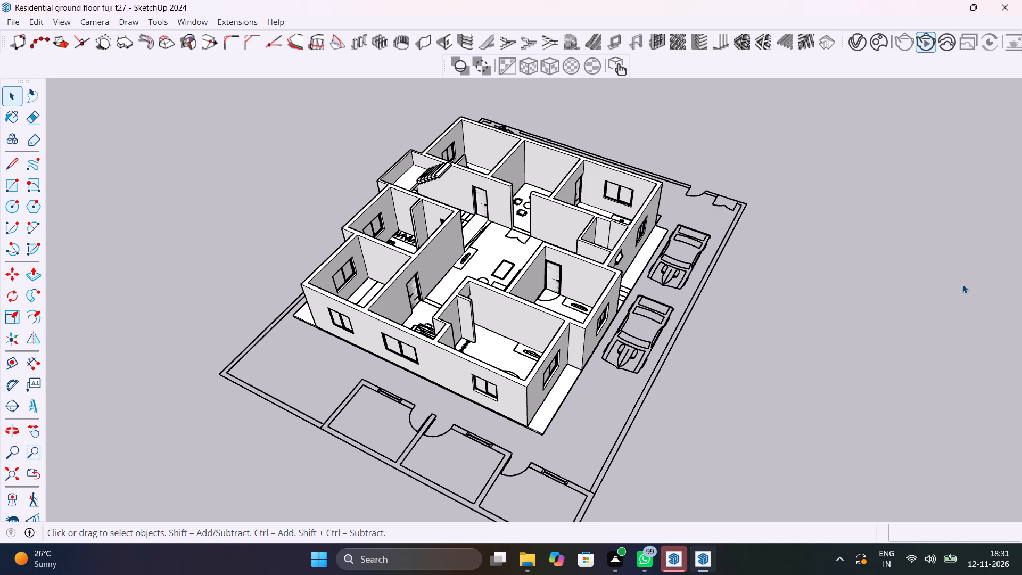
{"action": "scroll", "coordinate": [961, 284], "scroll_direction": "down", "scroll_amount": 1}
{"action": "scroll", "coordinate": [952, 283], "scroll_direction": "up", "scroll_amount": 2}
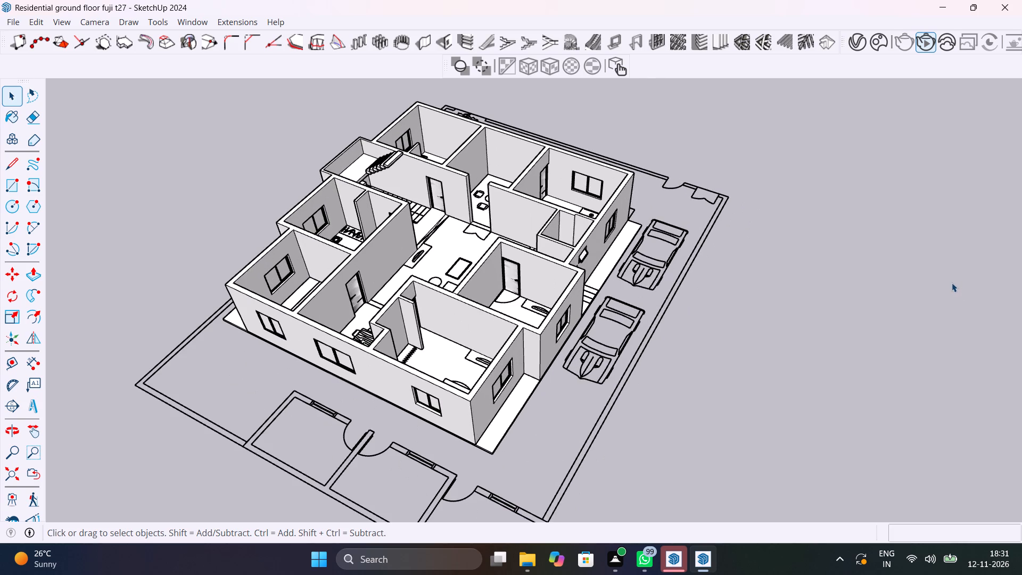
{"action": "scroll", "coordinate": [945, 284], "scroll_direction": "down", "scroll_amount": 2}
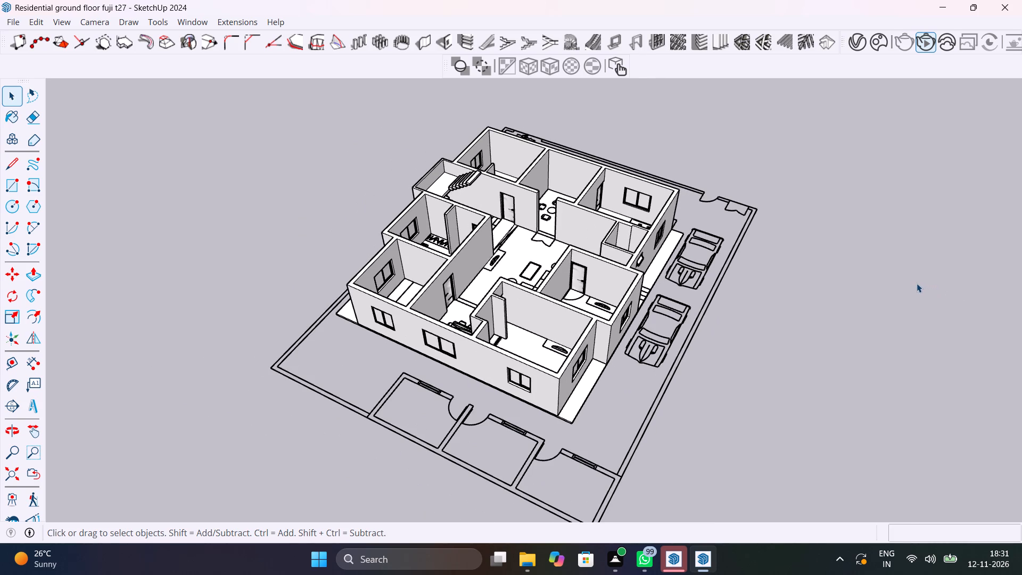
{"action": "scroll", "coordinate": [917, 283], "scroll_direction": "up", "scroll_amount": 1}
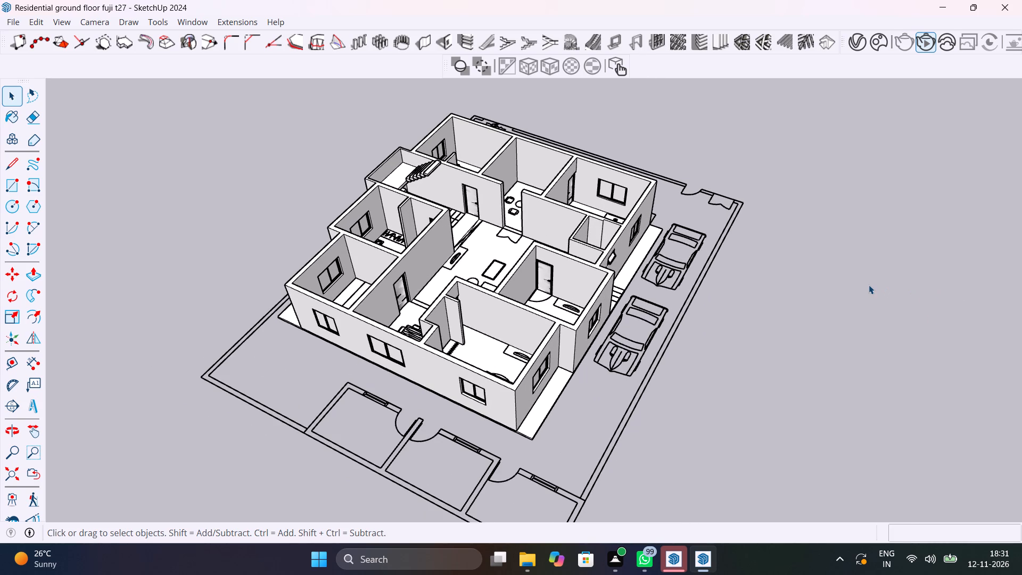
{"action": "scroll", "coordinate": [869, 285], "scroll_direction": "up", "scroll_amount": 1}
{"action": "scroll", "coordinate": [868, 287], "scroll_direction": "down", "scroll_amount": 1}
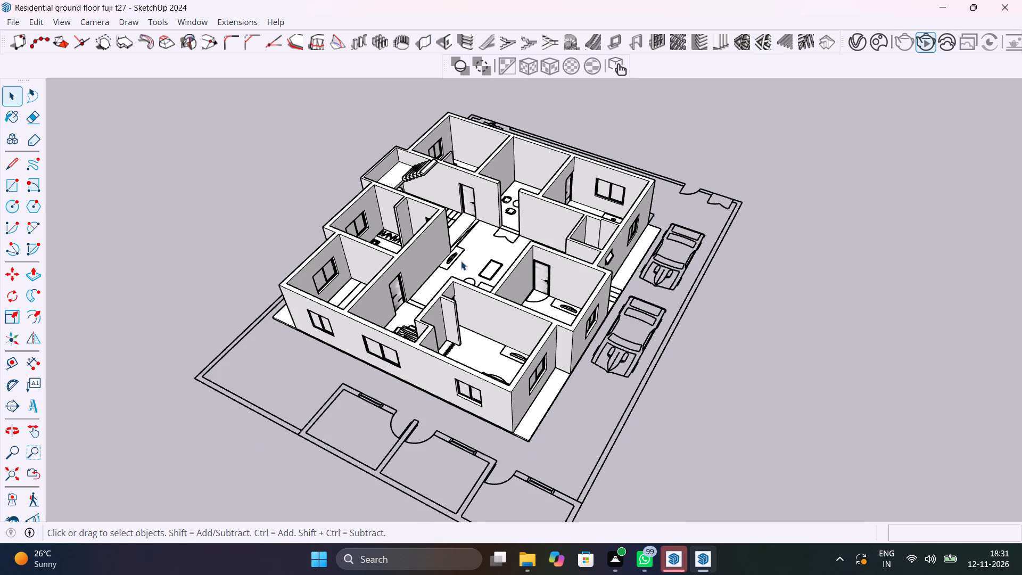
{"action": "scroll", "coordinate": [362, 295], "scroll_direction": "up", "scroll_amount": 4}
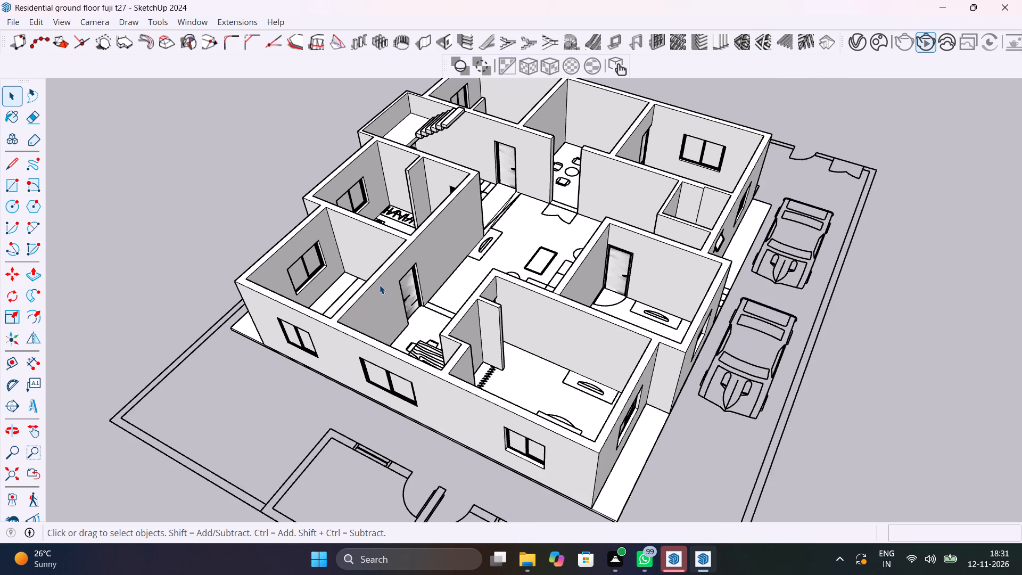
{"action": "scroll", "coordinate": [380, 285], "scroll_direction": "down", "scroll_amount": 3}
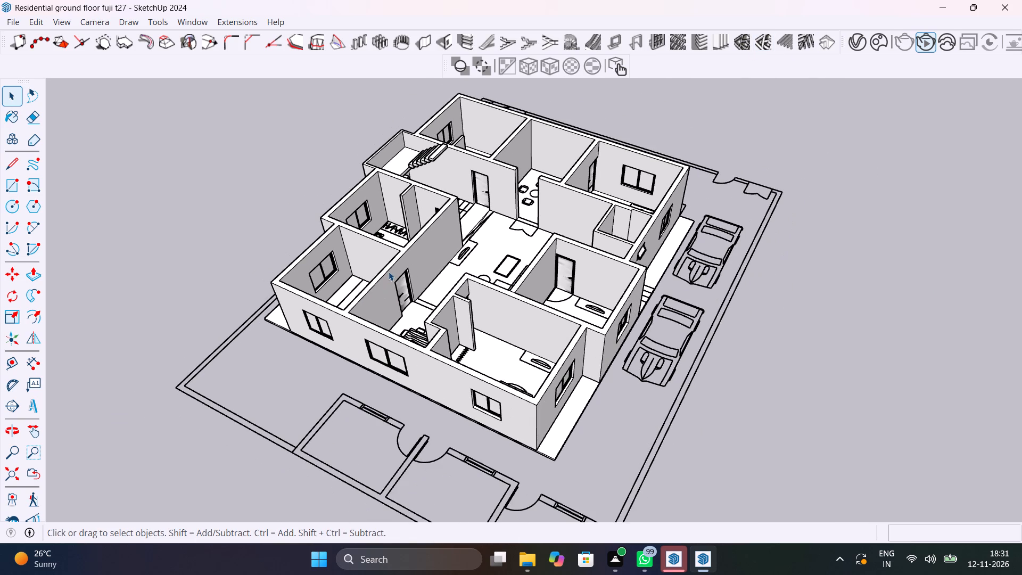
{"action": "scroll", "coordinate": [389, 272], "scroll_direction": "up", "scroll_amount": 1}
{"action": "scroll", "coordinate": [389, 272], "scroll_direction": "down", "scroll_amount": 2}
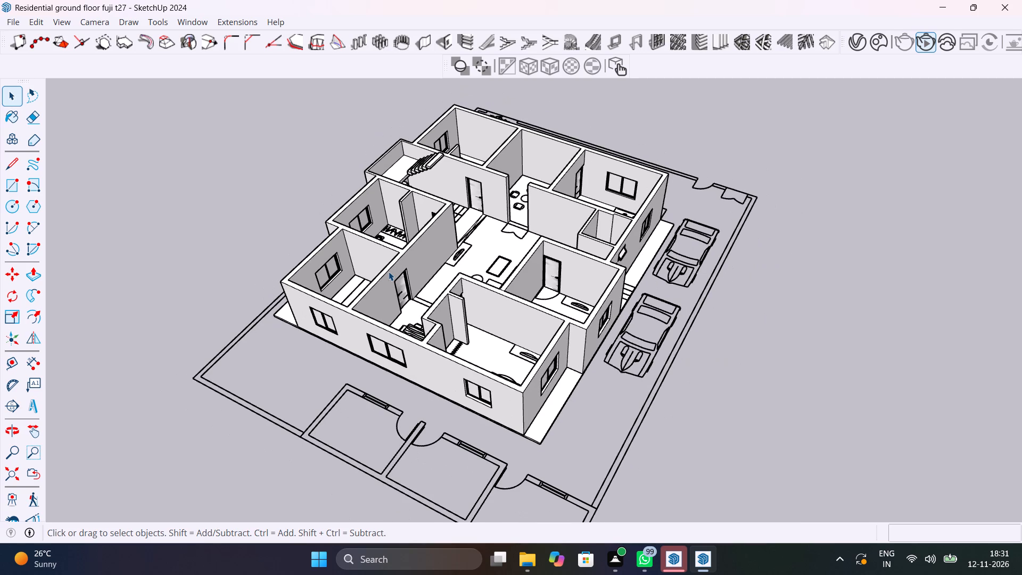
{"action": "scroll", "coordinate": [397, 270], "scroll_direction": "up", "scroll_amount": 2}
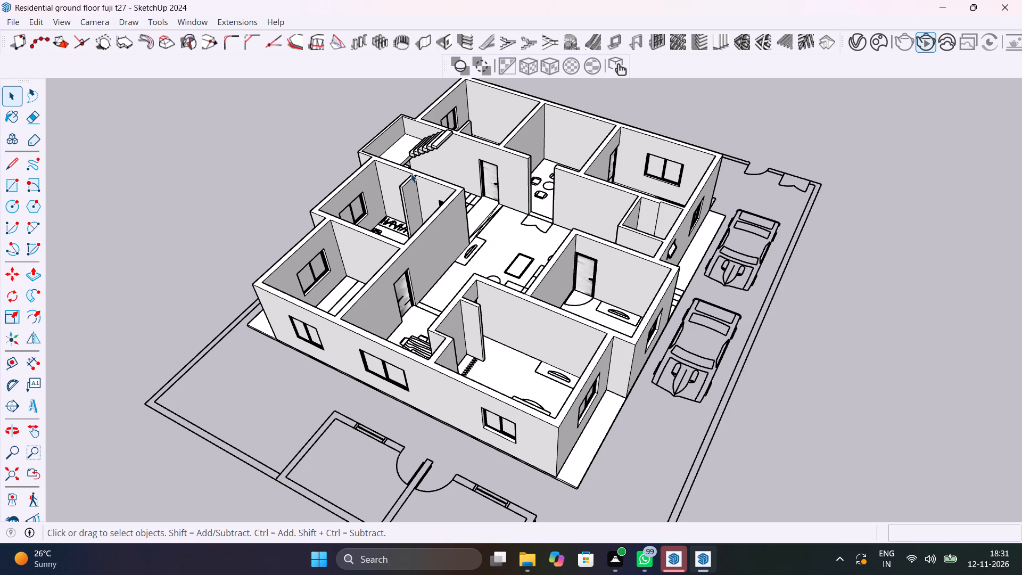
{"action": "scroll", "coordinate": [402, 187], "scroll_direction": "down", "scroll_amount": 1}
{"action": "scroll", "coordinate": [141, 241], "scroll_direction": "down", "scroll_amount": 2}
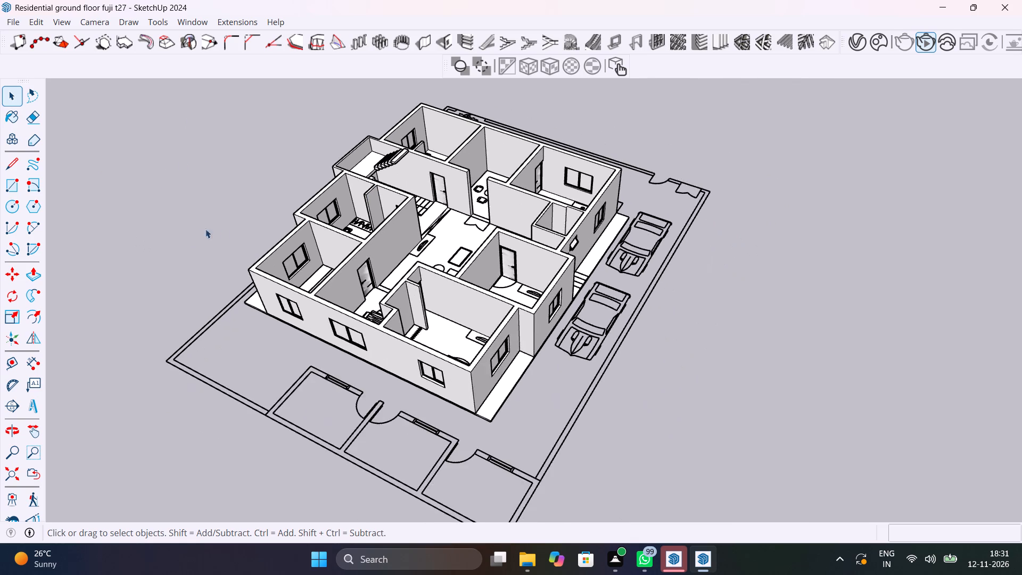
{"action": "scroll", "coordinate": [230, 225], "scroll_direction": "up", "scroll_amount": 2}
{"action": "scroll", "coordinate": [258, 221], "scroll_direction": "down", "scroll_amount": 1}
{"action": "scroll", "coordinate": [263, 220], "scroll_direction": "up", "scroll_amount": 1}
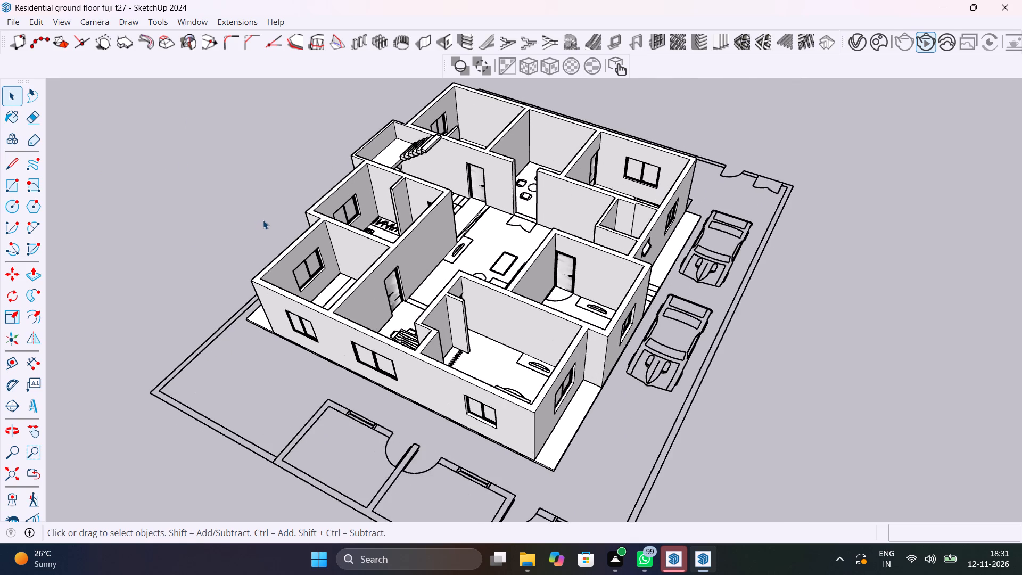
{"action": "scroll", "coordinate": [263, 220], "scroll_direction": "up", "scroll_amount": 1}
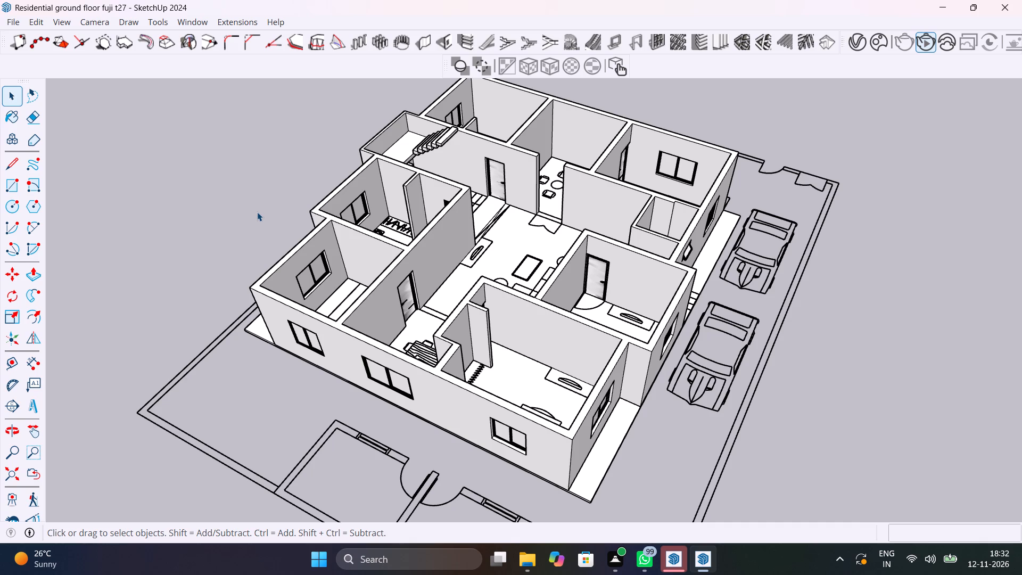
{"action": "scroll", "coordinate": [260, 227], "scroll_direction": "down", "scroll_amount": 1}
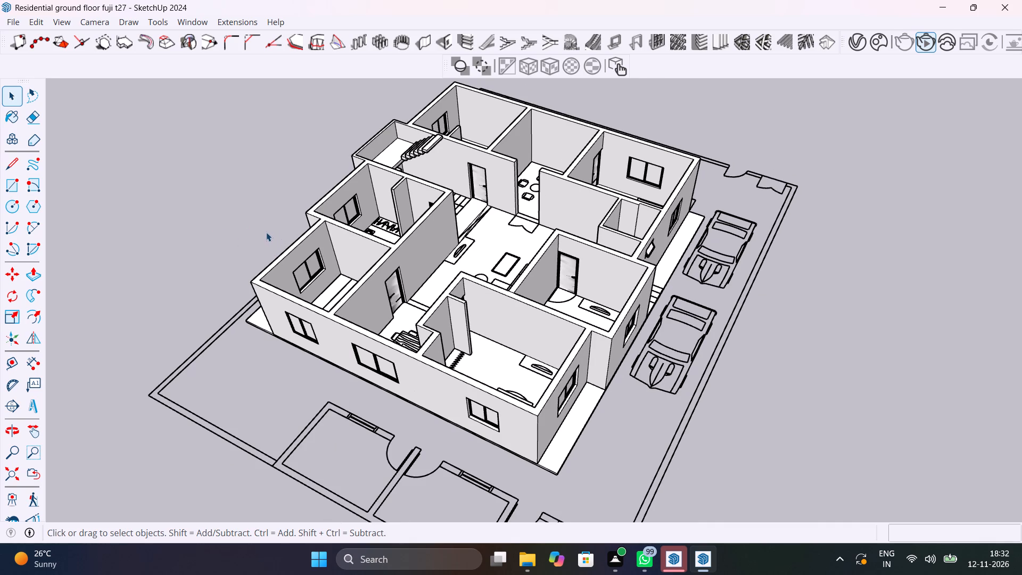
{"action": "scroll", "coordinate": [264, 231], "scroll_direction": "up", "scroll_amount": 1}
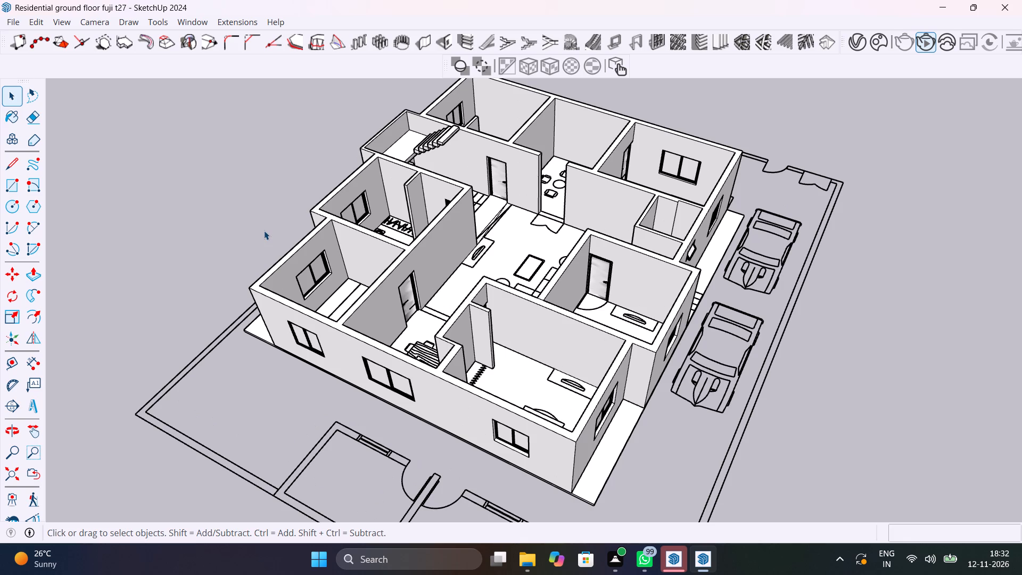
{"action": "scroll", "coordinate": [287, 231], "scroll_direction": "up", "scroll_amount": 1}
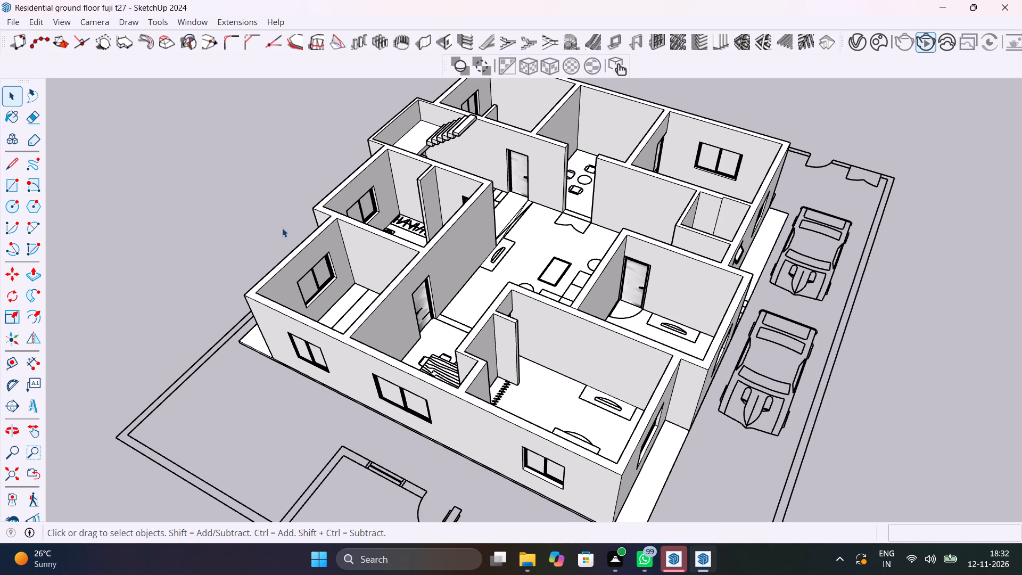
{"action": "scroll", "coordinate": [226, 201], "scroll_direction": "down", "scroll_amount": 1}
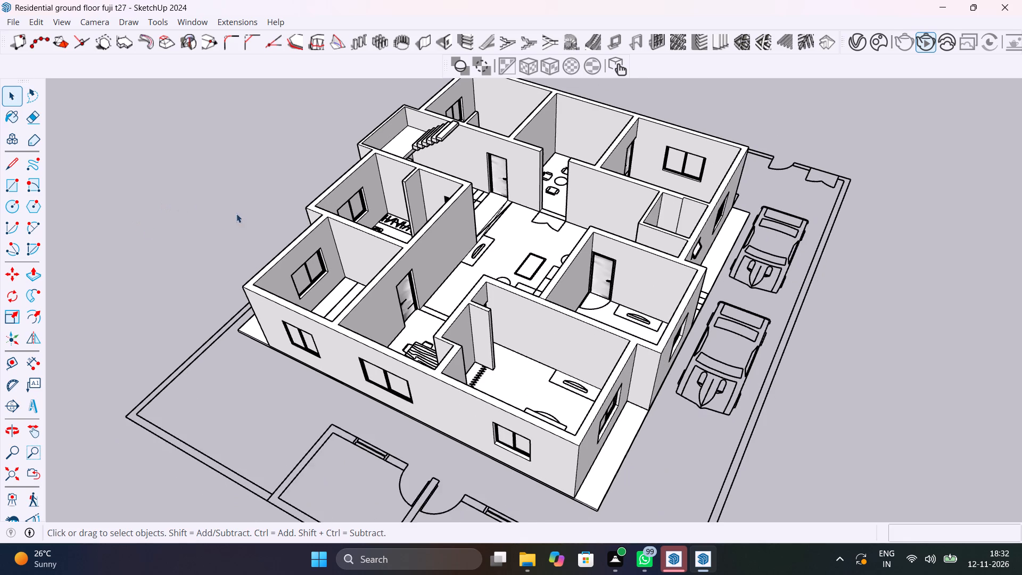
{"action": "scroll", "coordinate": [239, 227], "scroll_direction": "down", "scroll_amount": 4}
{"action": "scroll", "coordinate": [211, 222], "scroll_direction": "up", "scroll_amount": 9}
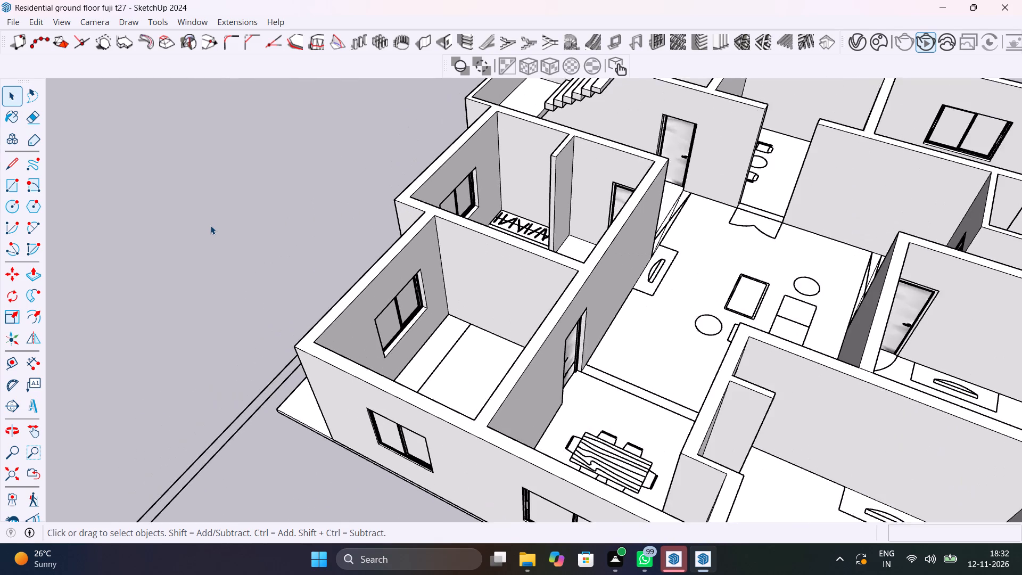
Examine the complete ground floor within its plot boundary from several elevated angles, including the rooms, parking area and outbuilding outlines.
{"action": "scroll", "coordinate": [210, 225], "scroll_direction": "down", "scroll_amount": 7}
{"action": "scroll", "coordinate": [201, 233], "scroll_direction": "up", "scroll_amount": 1}
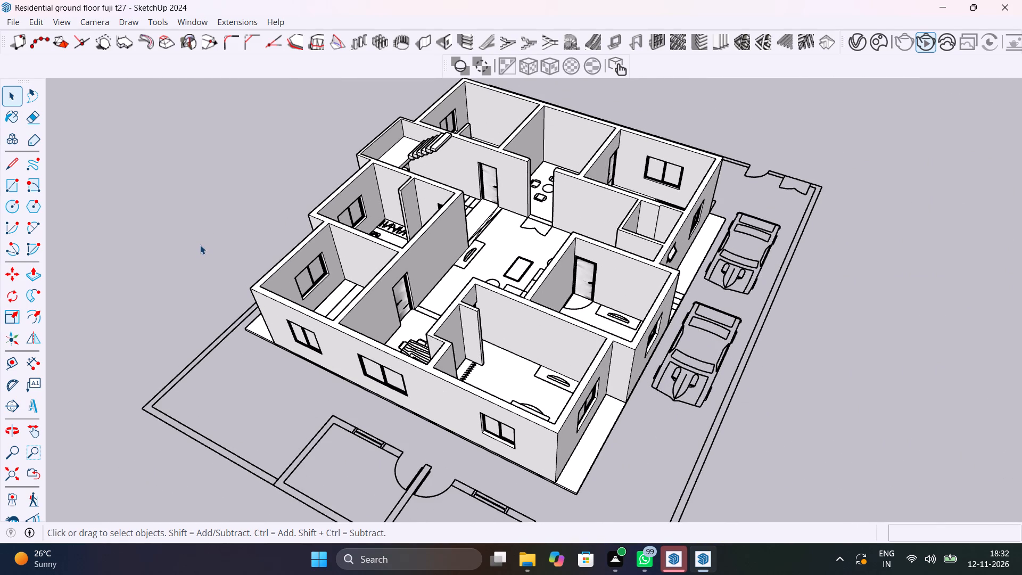
{"action": "scroll", "coordinate": [201, 247], "scroll_direction": "up", "scroll_amount": 1}
{"action": "scroll", "coordinate": [200, 241], "scroll_direction": "down", "scroll_amount": 1}
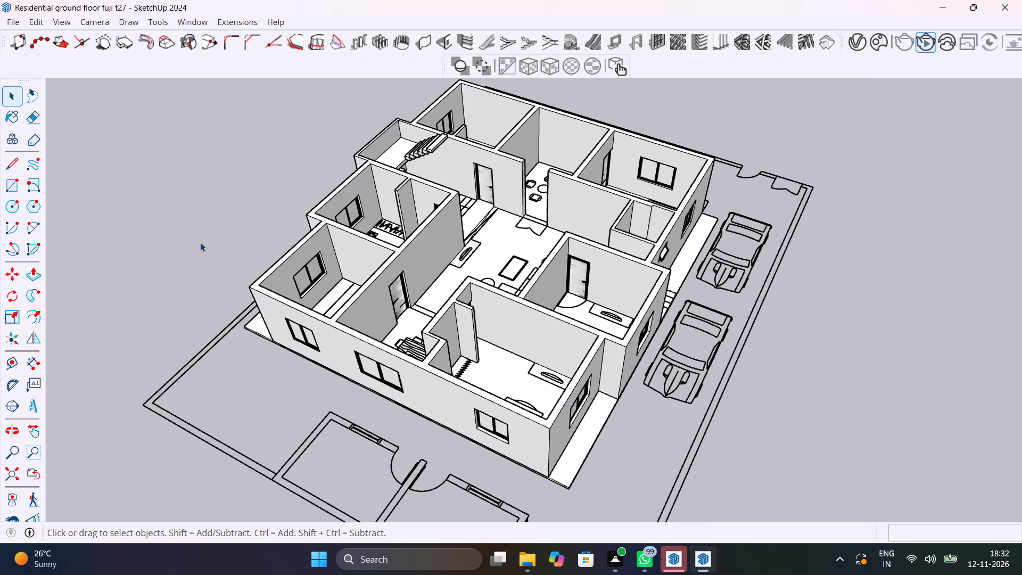
{"action": "scroll", "coordinate": [179, 243], "scroll_direction": "down", "scroll_amount": 1}
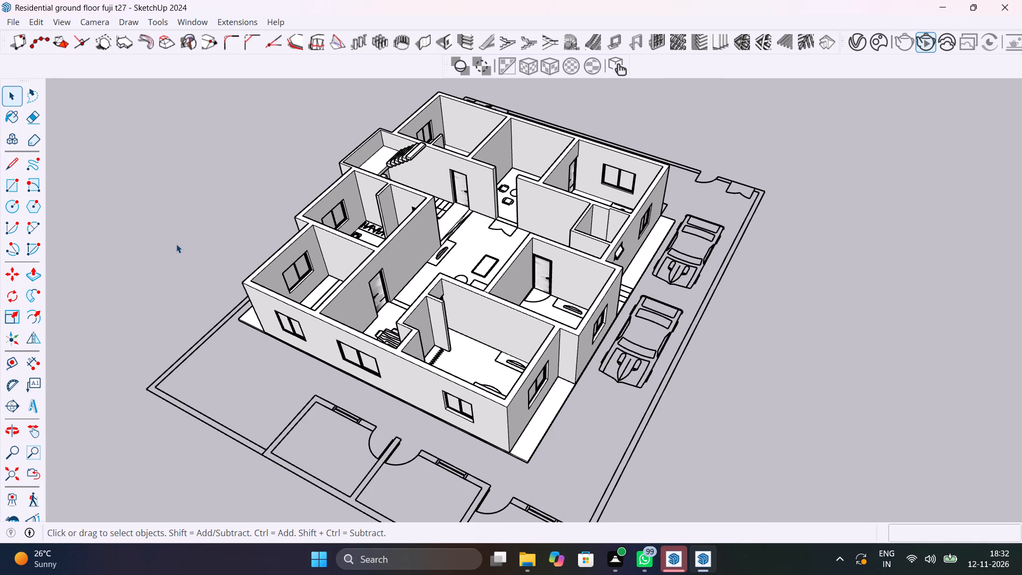
{"action": "scroll", "coordinate": [176, 244], "scroll_direction": "up", "scroll_amount": 1}
{"action": "scroll", "coordinate": [180, 250], "scroll_direction": "down", "scroll_amount": 1}
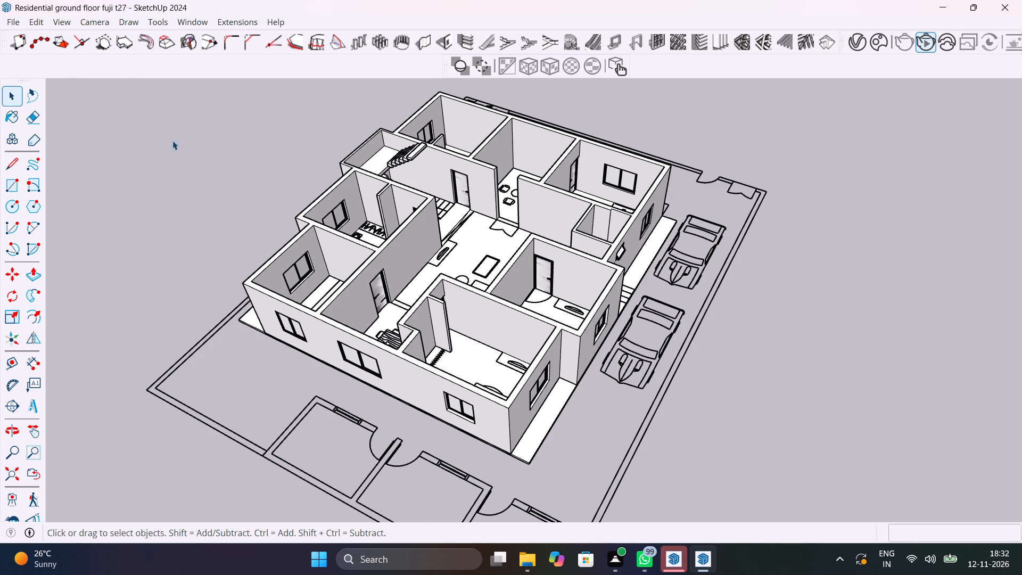
{"action": "scroll", "coordinate": [187, 162], "scroll_direction": "down", "scroll_amount": 5}
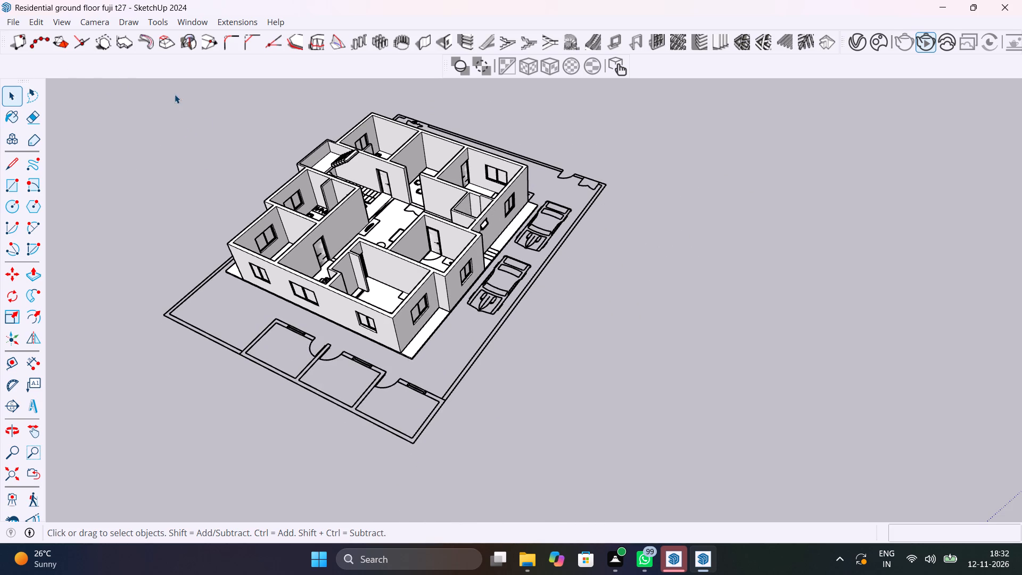
{"action": "middle_click_drag", "start_coordinate": [202, 161], "coordinate": [275, 262]}
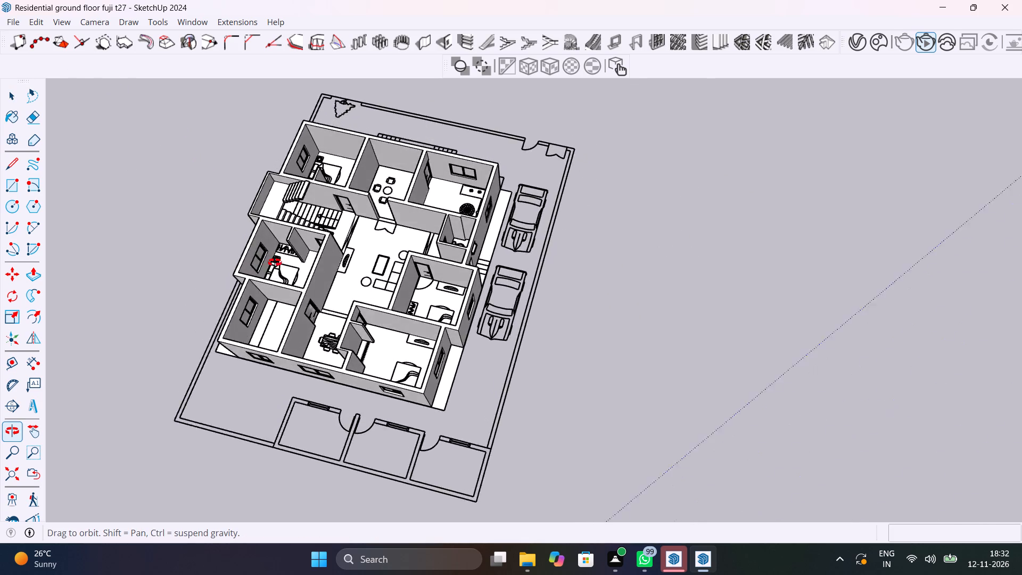
{"action": "middle_click_drag", "start_coordinate": [275, 262], "coordinate": [157, 218]}
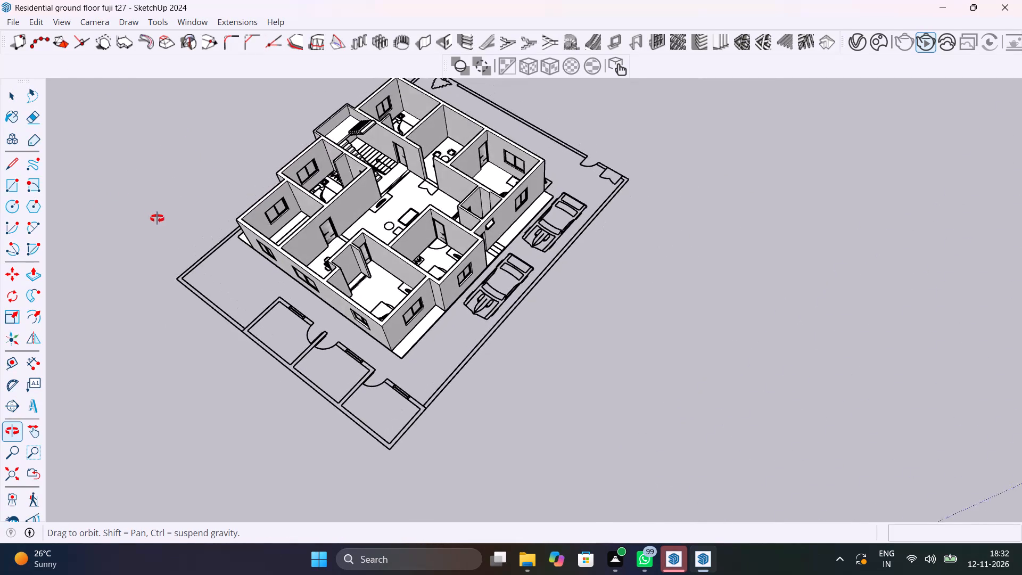
{"action": "middle_click_drag", "start_coordinate": [157, 218], "coordinate": [157, 213]}
{"action": "scroll", "coordinate": [107, 193], "scroll_direction": "up", "scroll_amount": 1}
{"action": "scroll", "coordinate": [146, 187], "scroll_direction": "down", "scroll_amount": 1}
{"action": "middle_click_drag", "start_coordinate": [194, 190], "coordinate": [252, 213]}
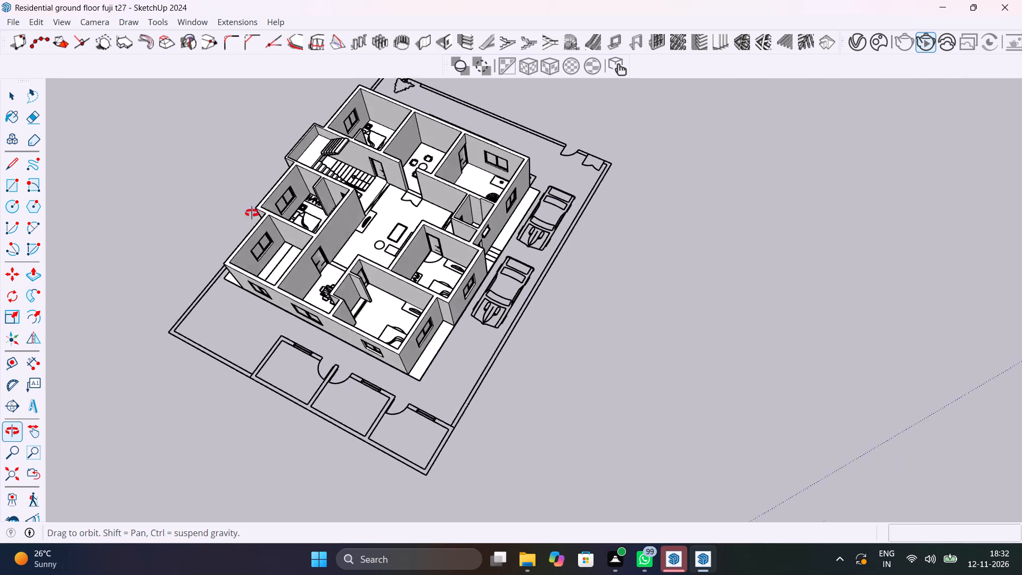
{"action": "middle_click_drag", "start_coordinate": [252, 213], "coordinate": [272, 215]}
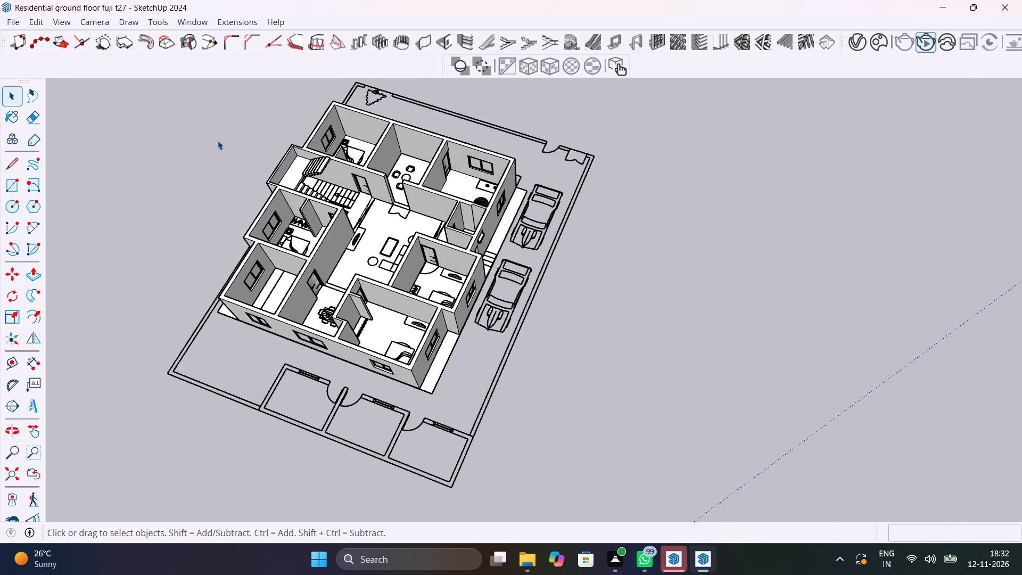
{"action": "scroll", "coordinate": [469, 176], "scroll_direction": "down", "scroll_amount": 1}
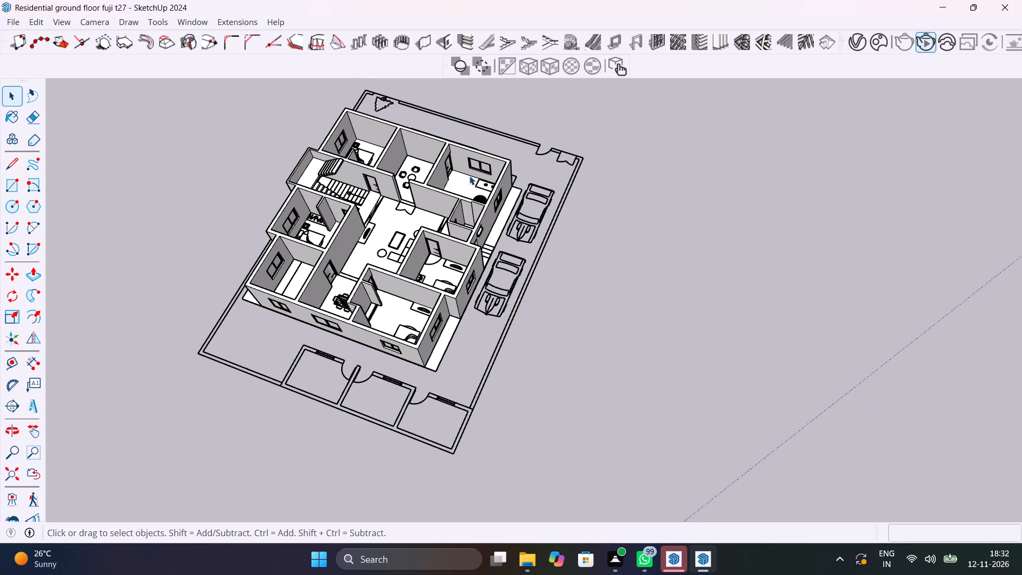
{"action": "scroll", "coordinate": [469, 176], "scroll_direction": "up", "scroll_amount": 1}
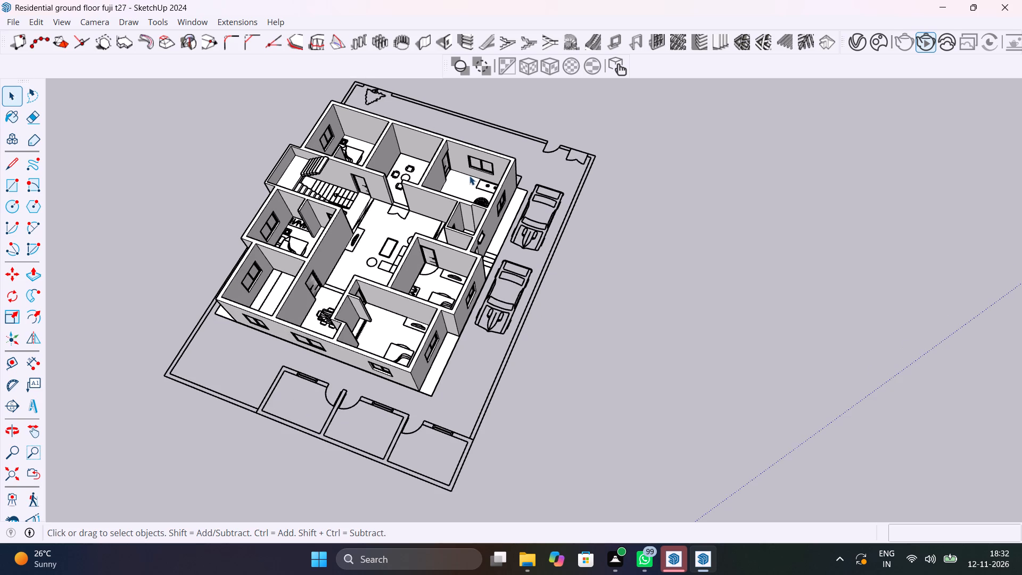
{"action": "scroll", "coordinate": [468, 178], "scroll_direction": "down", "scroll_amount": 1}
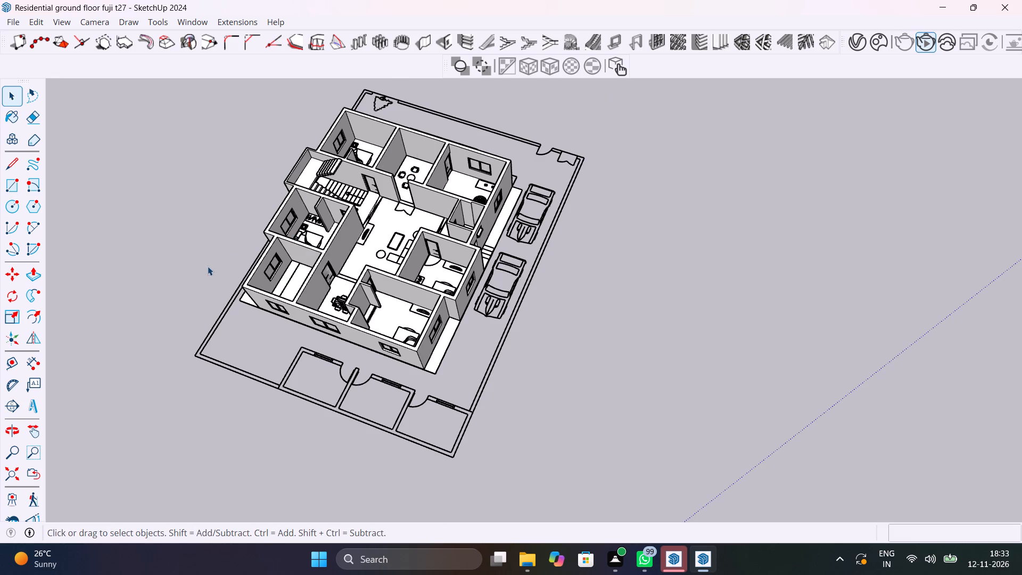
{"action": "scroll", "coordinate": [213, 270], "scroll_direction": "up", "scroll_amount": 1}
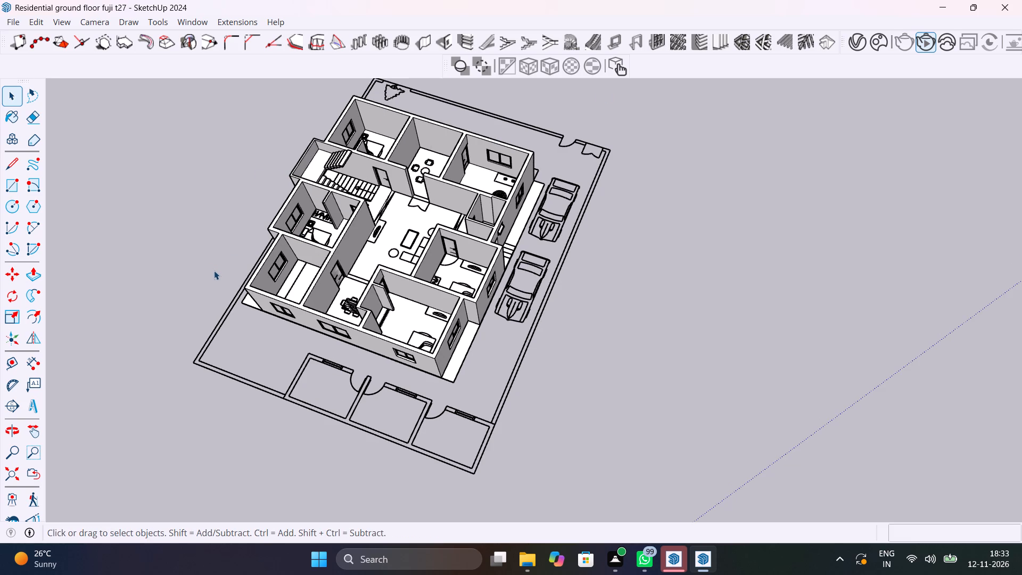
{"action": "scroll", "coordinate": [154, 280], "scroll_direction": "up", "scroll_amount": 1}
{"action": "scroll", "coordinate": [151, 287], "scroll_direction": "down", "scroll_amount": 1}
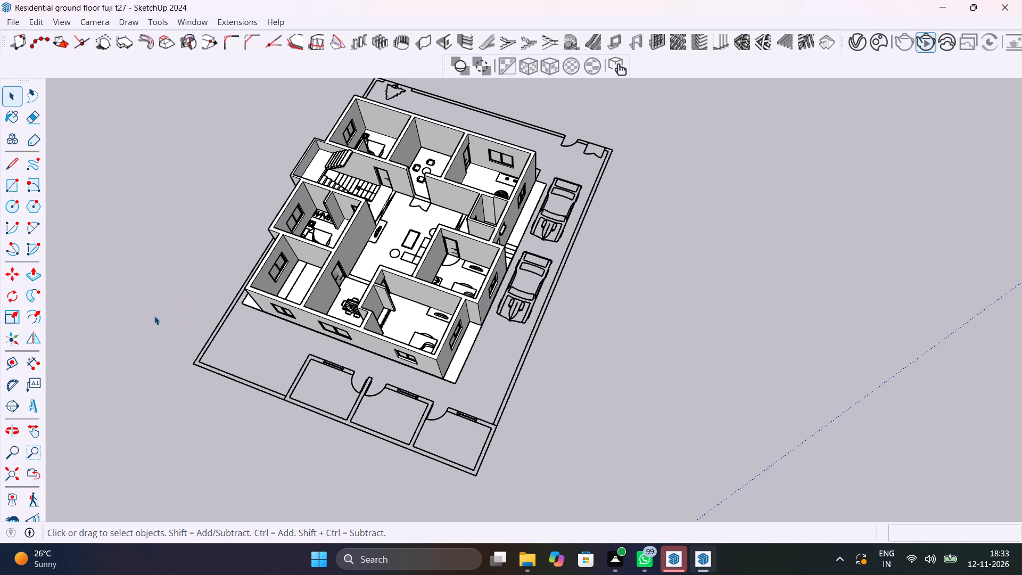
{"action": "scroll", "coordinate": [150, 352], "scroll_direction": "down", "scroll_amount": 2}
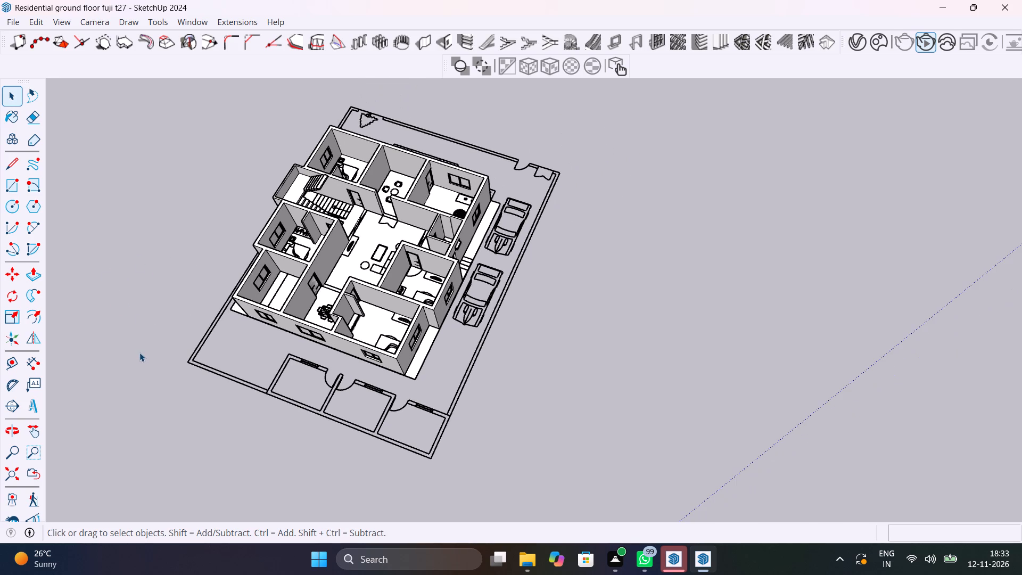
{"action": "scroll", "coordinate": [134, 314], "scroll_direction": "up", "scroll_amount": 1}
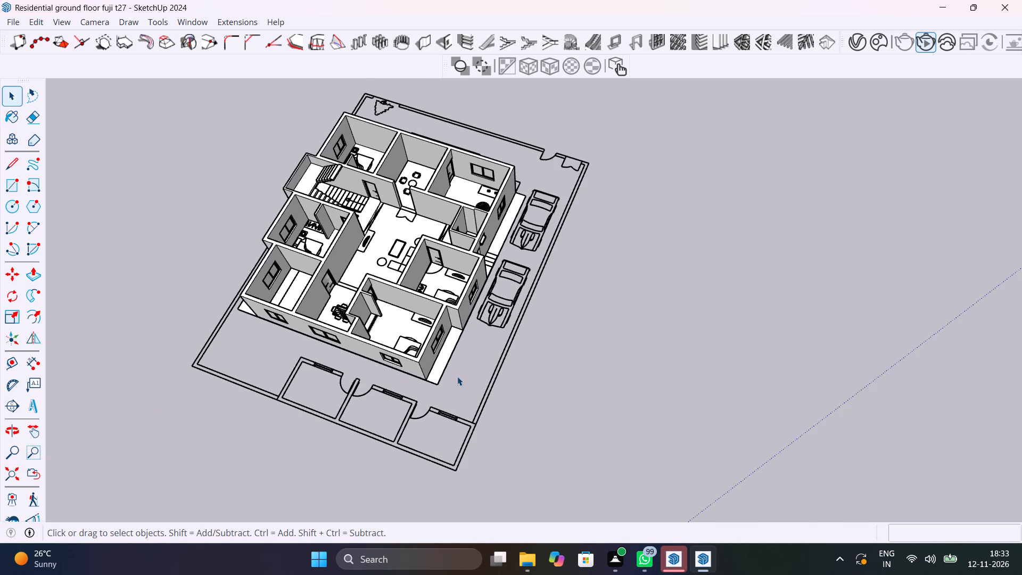
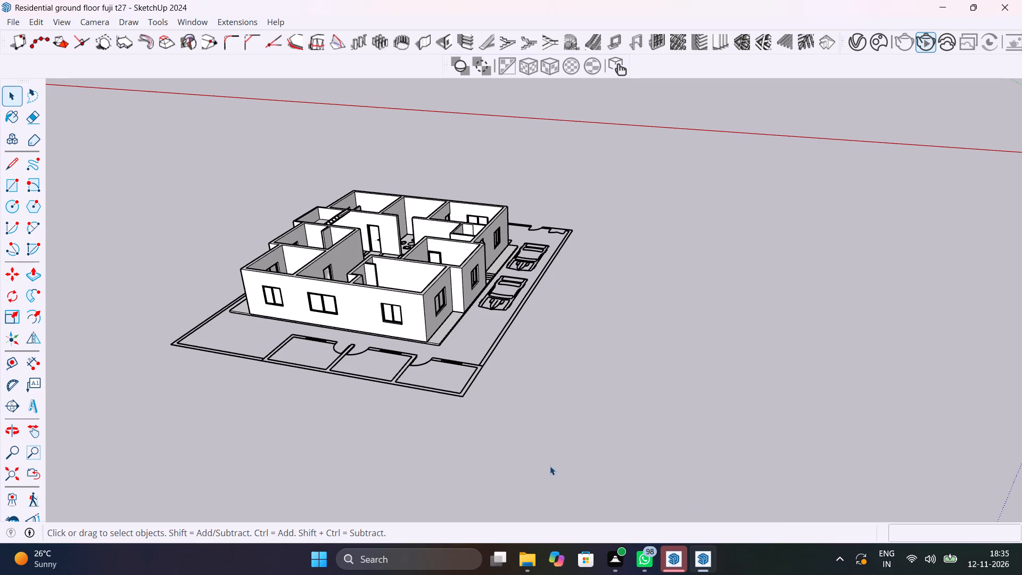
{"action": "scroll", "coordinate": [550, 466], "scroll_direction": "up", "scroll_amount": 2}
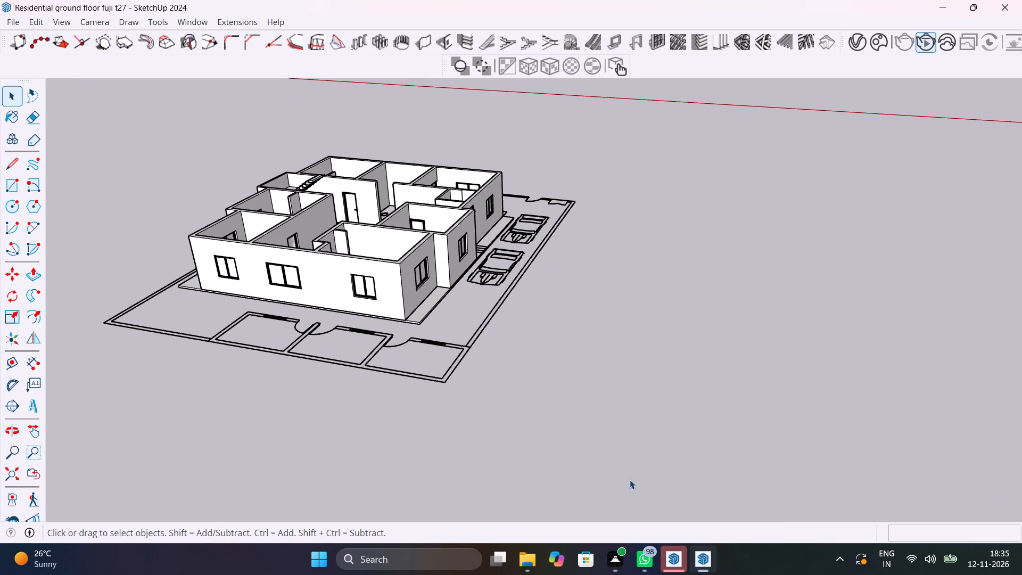
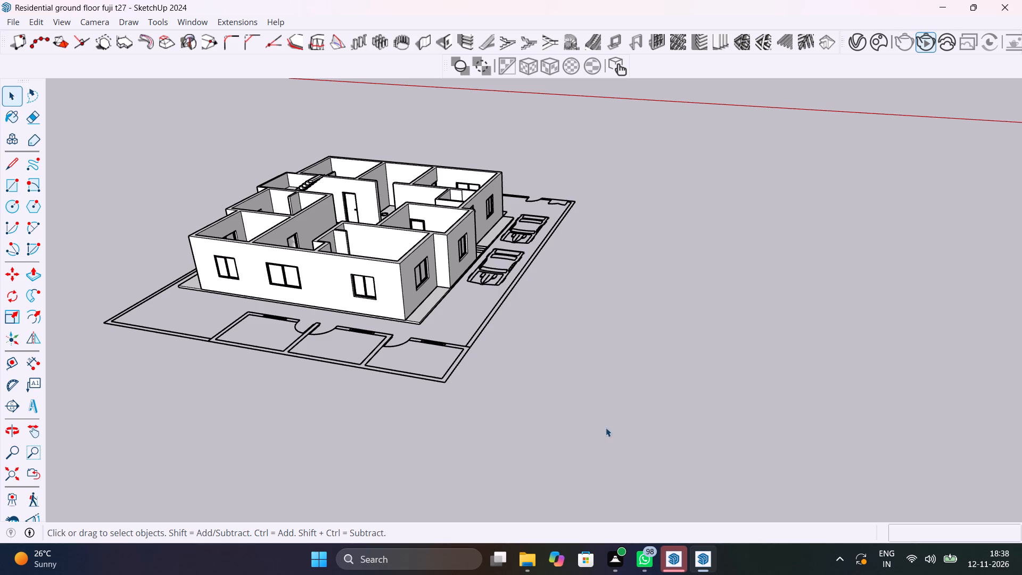
Examine the ground floor from several angles, checking the rooms and the doorways between them.
{"action": "scroll", "coordinate": [392, 291], "scroll_direction": "up", "scroll_amount": 8}
{"action": "middle_click_drag", "start_coordinate": [436, 266], "coordinate": [571, 396], "text": "shift"}
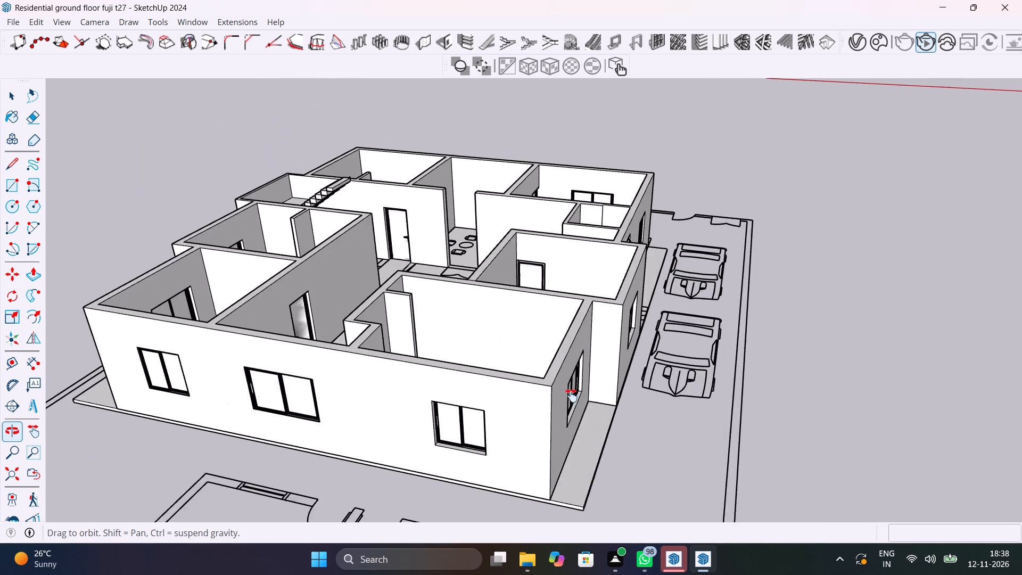
{"action": "middle_click_drag", "start_coordinate": [571, 396], "coordinate": [380, 423], "text": "shift"}
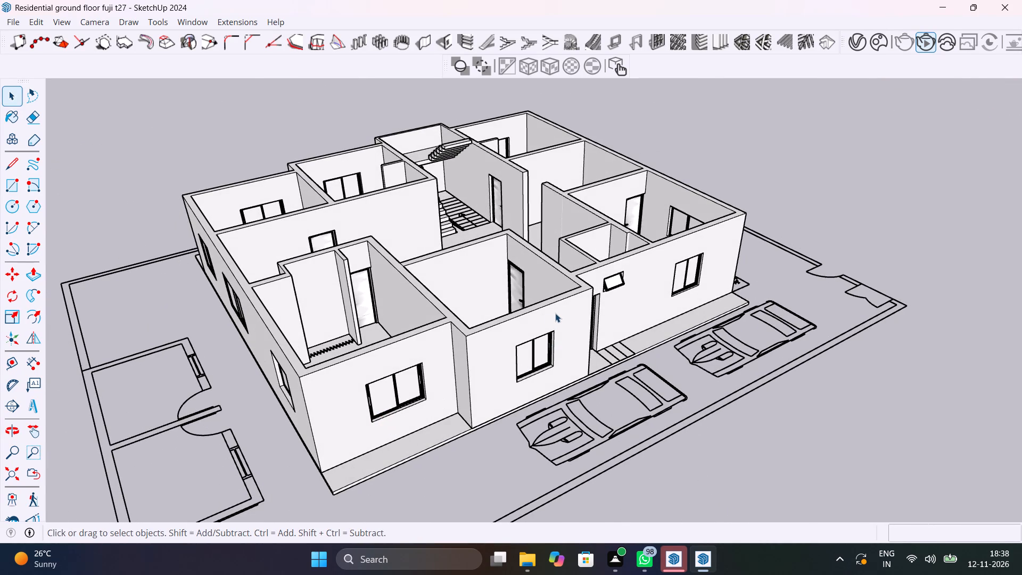
{"action": "scroll", "coordinate": [559, 308], "scroll_direction": "up", "scroll_amount": 5}
{"action": "middle_click_drag", "start_coordinate": [579, 313], "coordinate": [95, 414]}
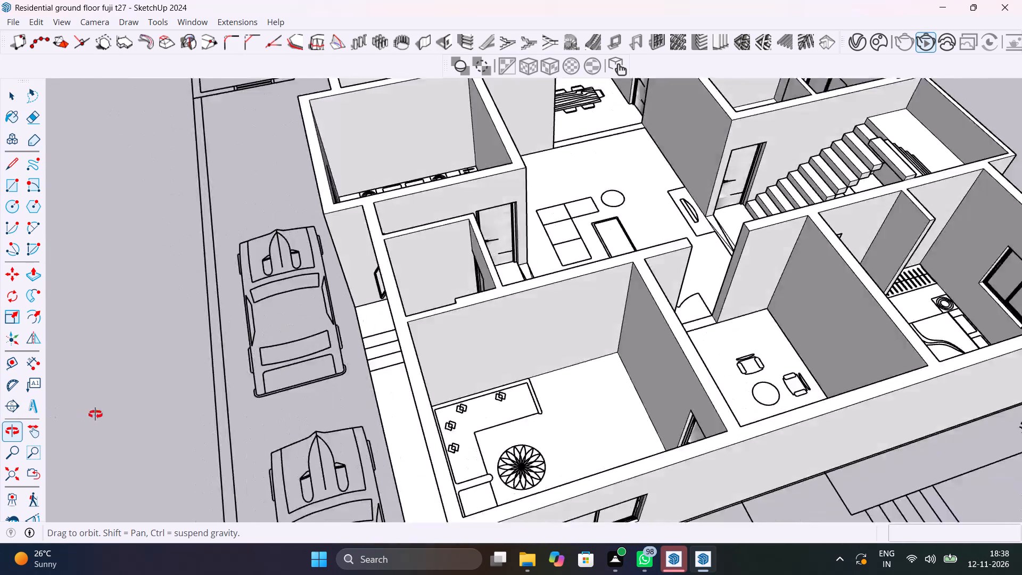
{"action": "middle_click_drag", "start_coordinate": [95, 414], "coordinate": [747, 346]}
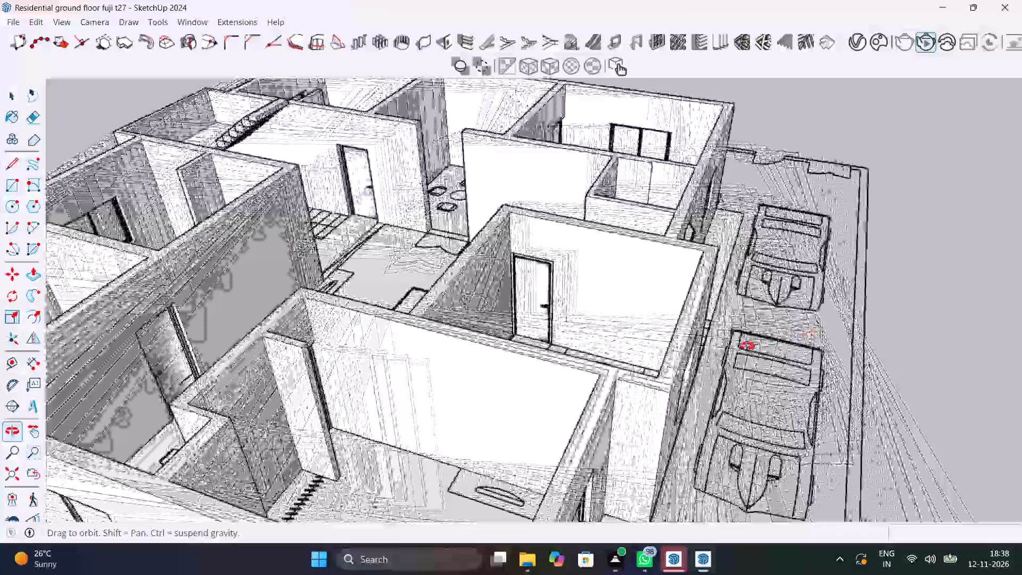
{"action": "middle_click_drag", "start_coordinate": [747, 346], "coordinate": [860, 422]}
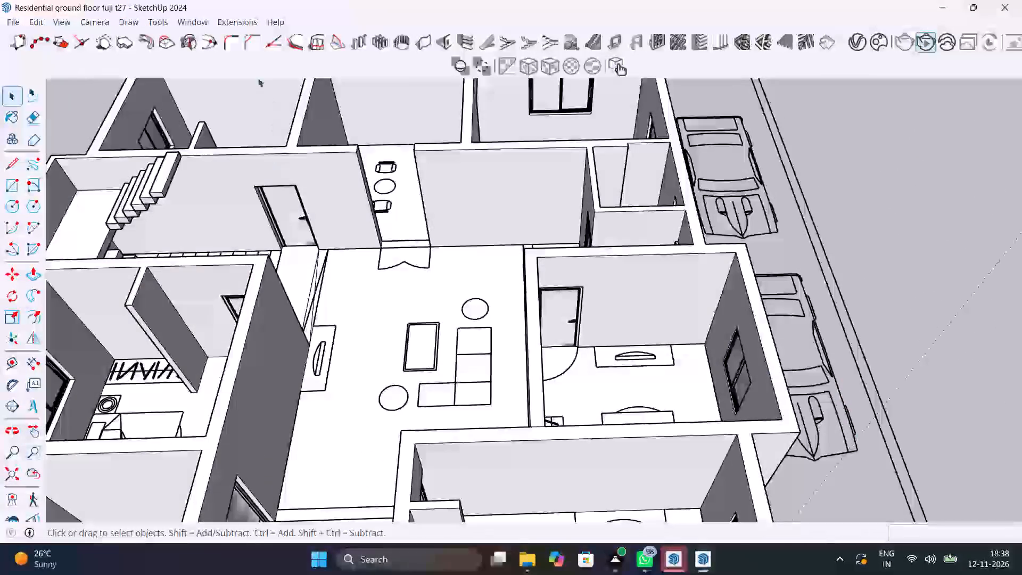
Search 3D Warehouse for "double door".
{"action": "left_click", "coordinate": [228, 26]}
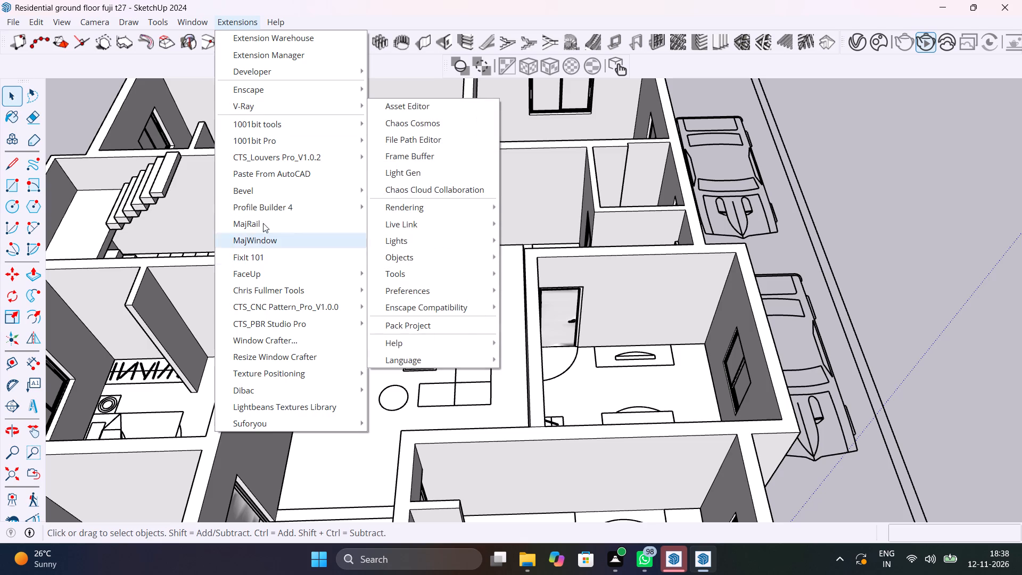
{"action": "left_click", "coordinate": [190, 26]}
{"action": "left_click", "coordinate": [190, 26]}
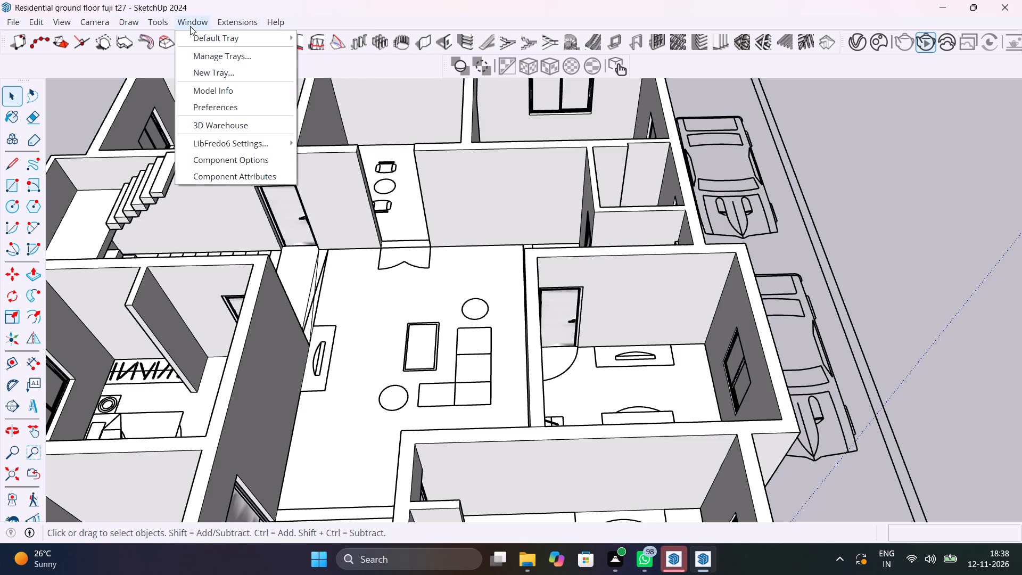
{"action": "left_click", "coordinate": [208, 124]}
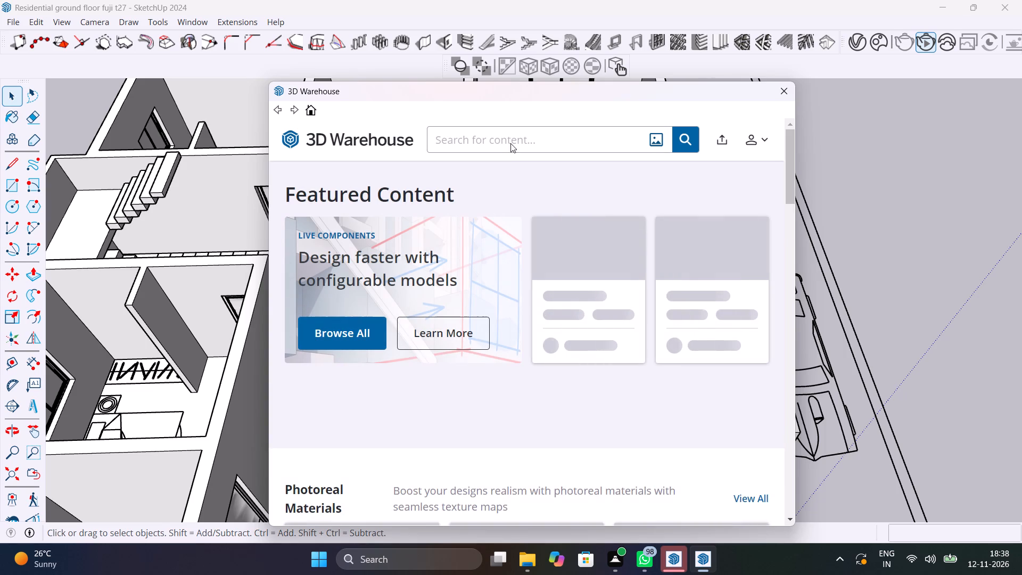
{"action": "left_click", "coordinate": [522, 136]}
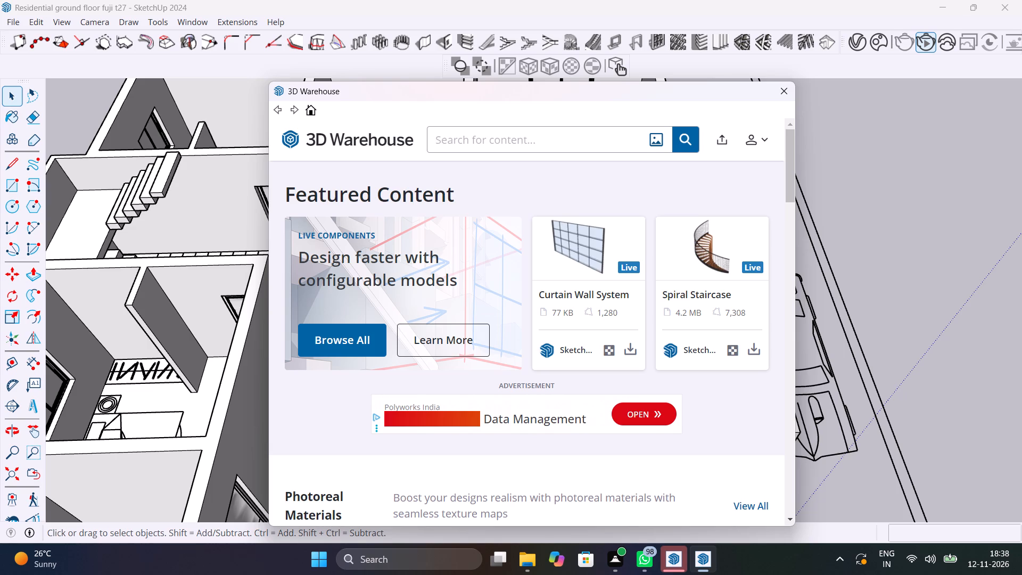
{"action": "left_click", "coordinate": [541, 150]}
{"action": "type", "text": "double"}
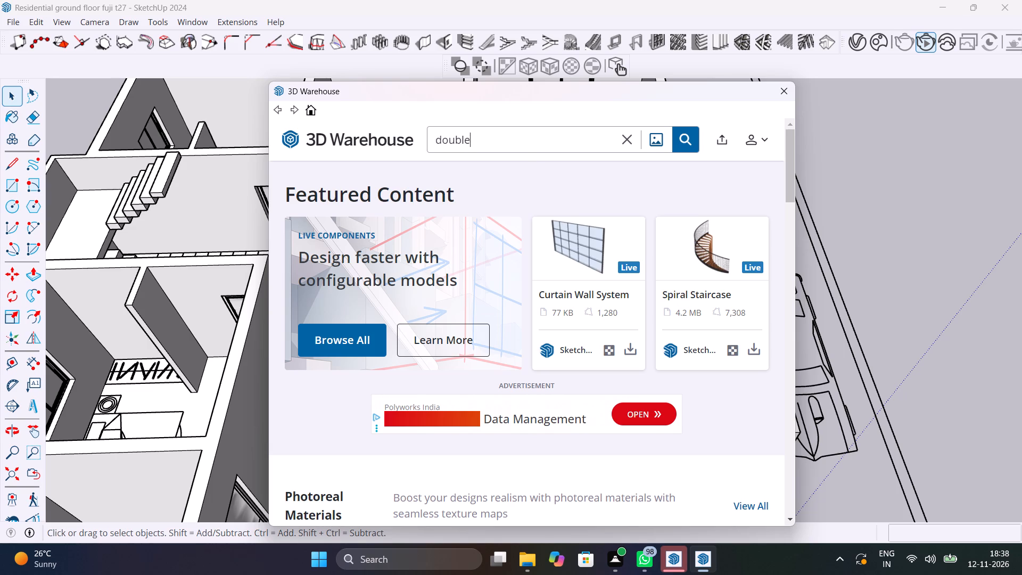
{"action": "key", "text": "space"}
{"action": "type", "text": "door"}
{"action": "key", "text": "Return"}
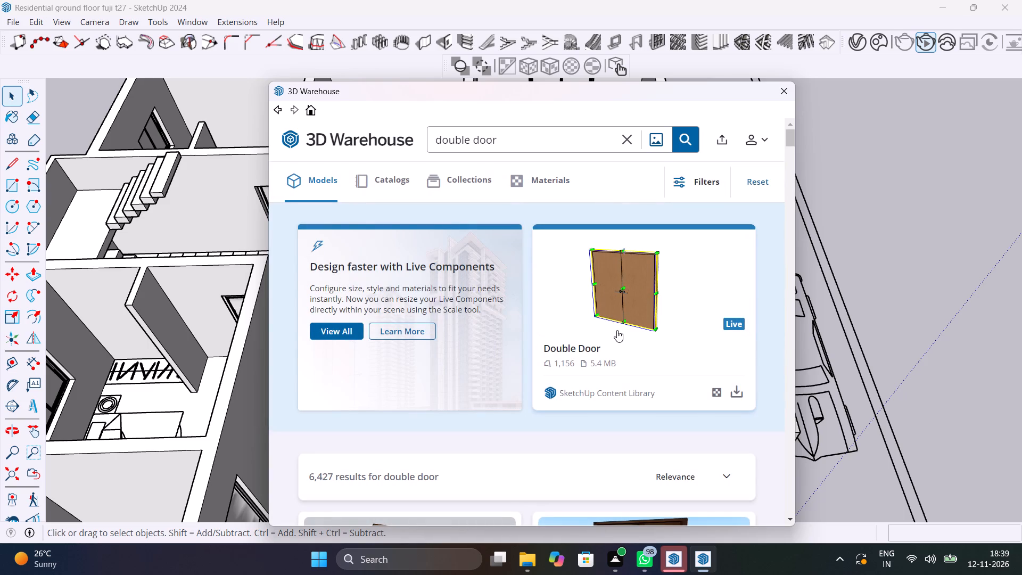
Look through the first double door models for one that suits the house.
{"action": "scroll", "coordinate": [617, 330], "scroll_direction": "down", "scroll_amount": 4}
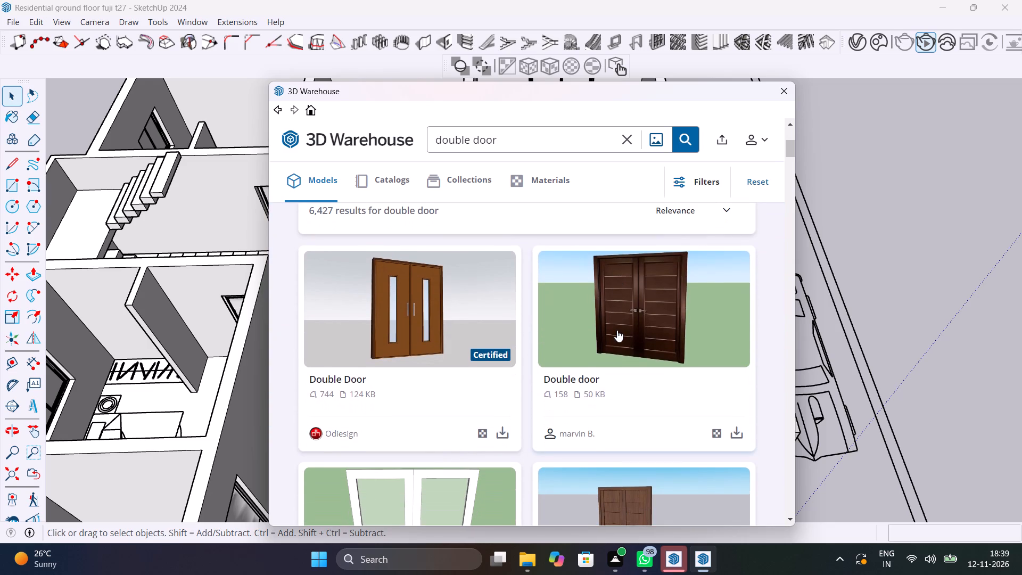
{"action": "scroll", "coordinate": [617, 330], "scroll_direction": "down", "scroll_amount": 3}
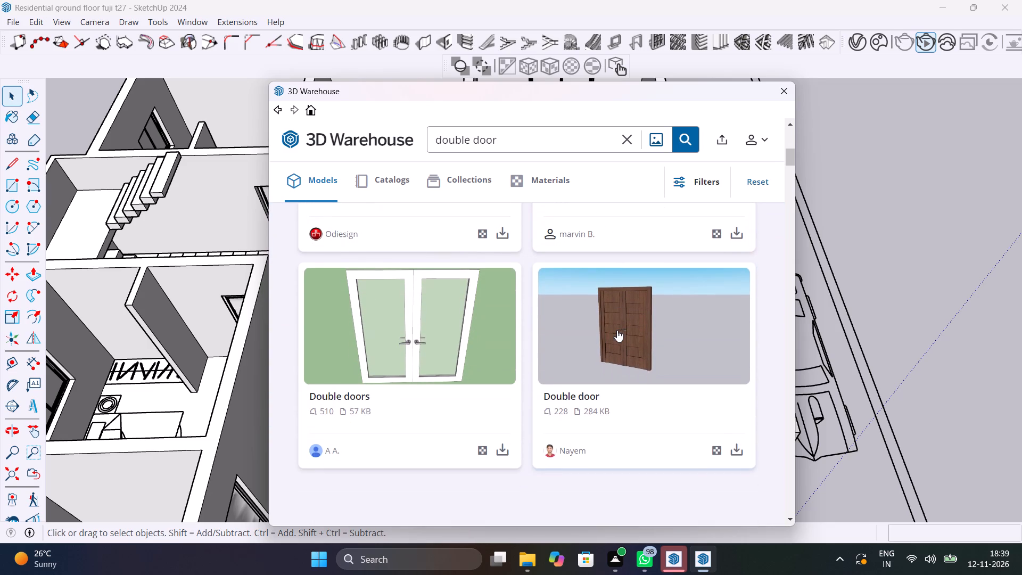
{"action": "scroll", "coordinate": [617, 330], "scroll_direction": "down", "scroll_amount": 7}
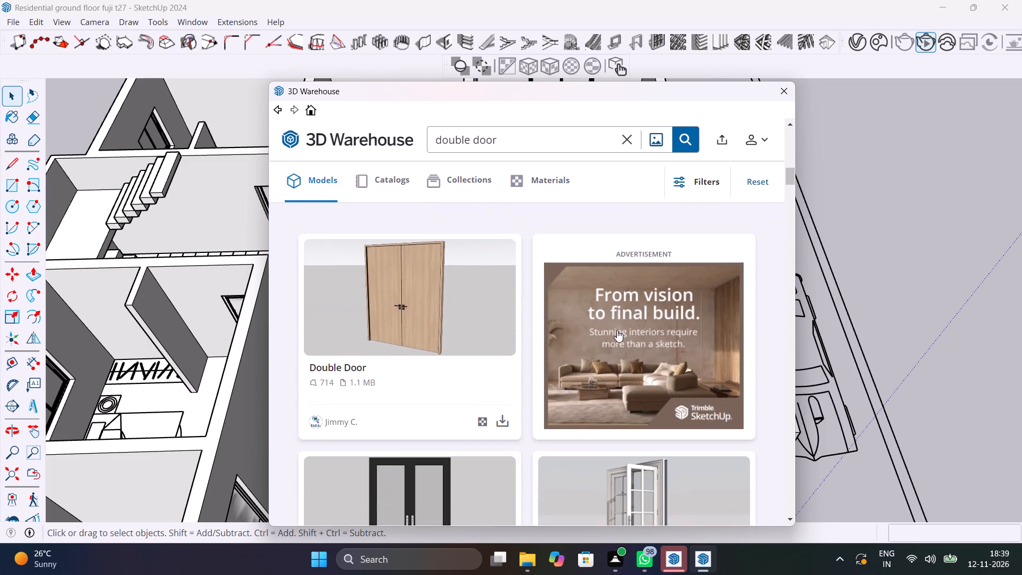
{"action": "scroll", "coordinate": [617, 330], "scroll_direction": "down", "scroll_amount": 2}
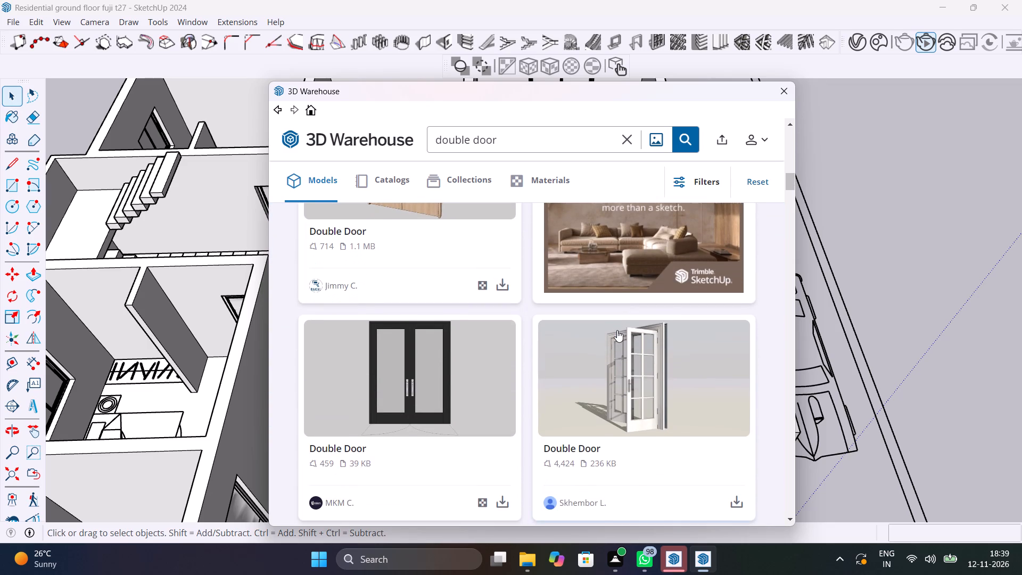
Shift the 3D Warehouse window off the plan and examine the double-door opening between the living room and the small seating area.
{"action": "left_click_drag", "start_coordinate": [563, 90], "coordinate": [745, 225]}
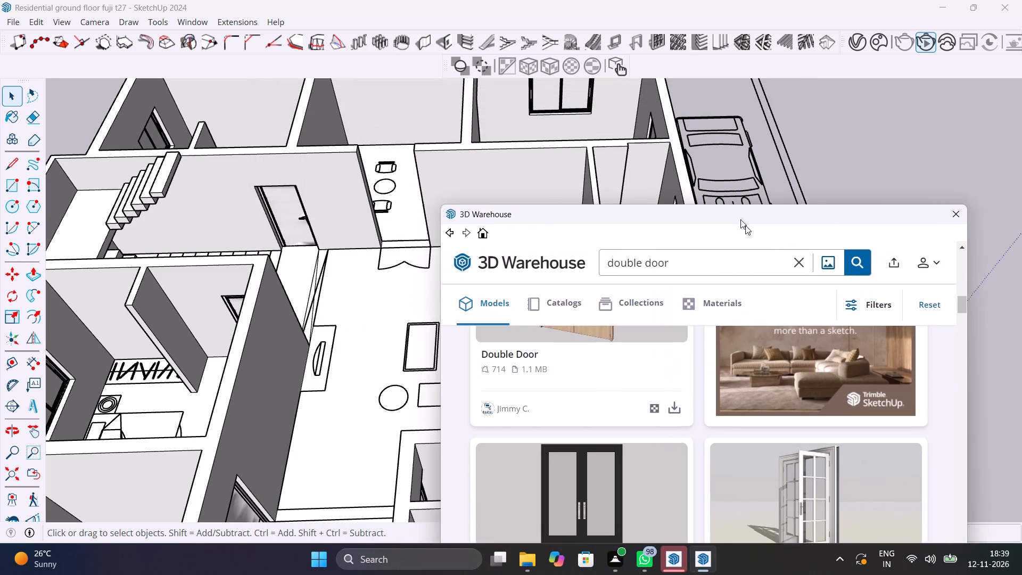
{"action": "left_click_drag", "start_coordinate": [745, 225], "coordinate": [688, 487]}
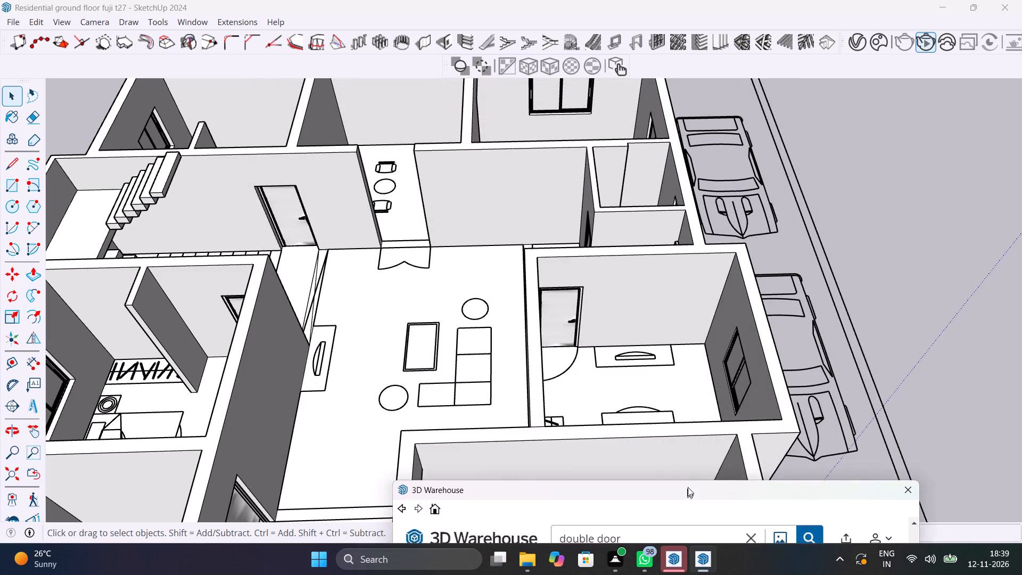
{"action": "left_click_drag", "start_coordinate": [688, 487], "coordinate": [732, 186]}
{"action": "scroll", "coordinate": [360, 363], "scroll_direction": "down", "scroll_amount": 10}
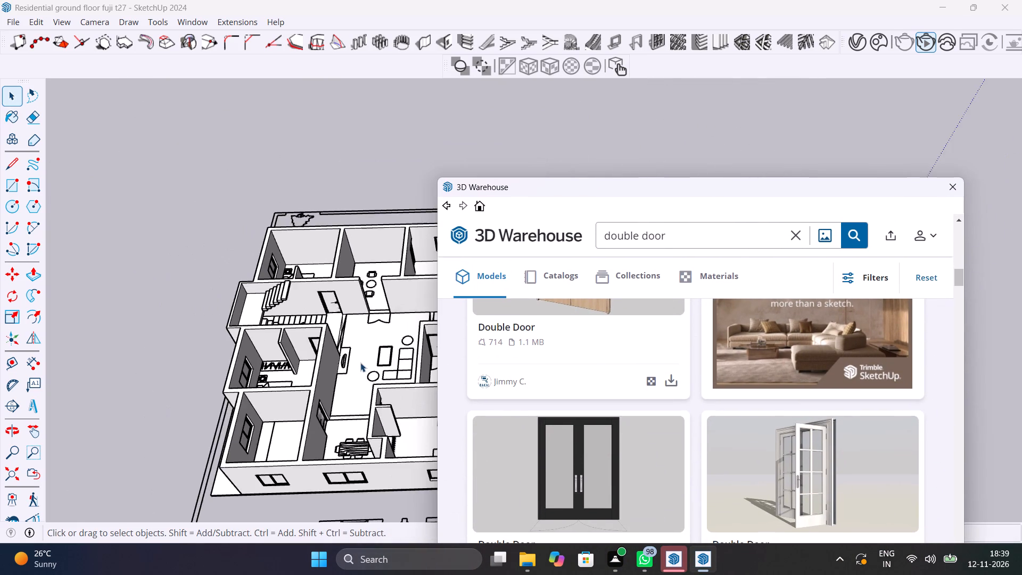
{"action": "middle_click_drag", "start_coordinate": [353, 391], "coordinate": [361, 370]}
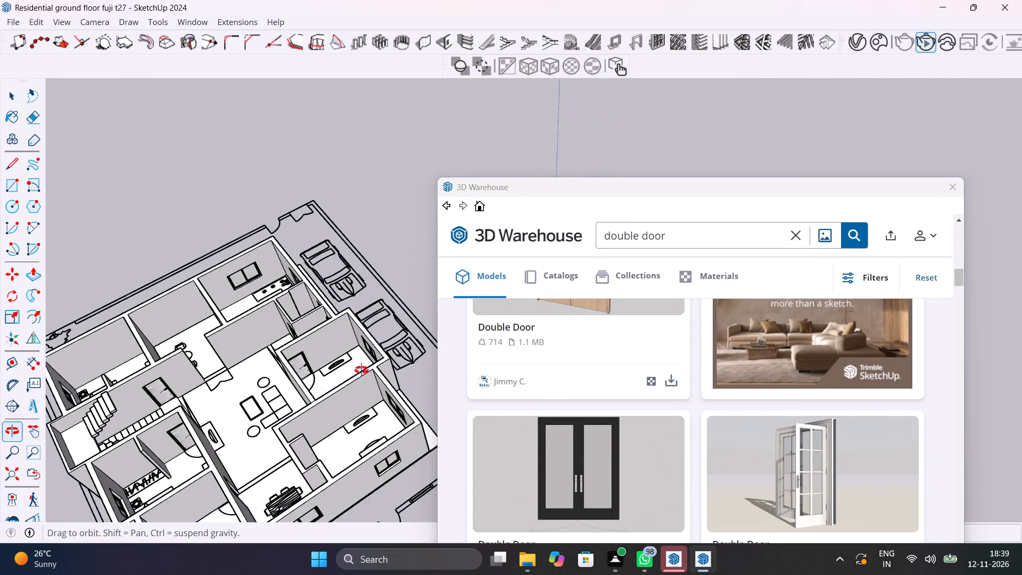
{"action": "middle_click_drag", "start_coordinate": [361, 370], "coordinate": [228, 388]}
{"action": "scroll", "coordinate": [228, 268], "scroll_direction": "up", "scroll_amount": 9}
{"action": "middle_click_drag", "start_coordinate": [260, 362], "coordinate": [630, 343]}
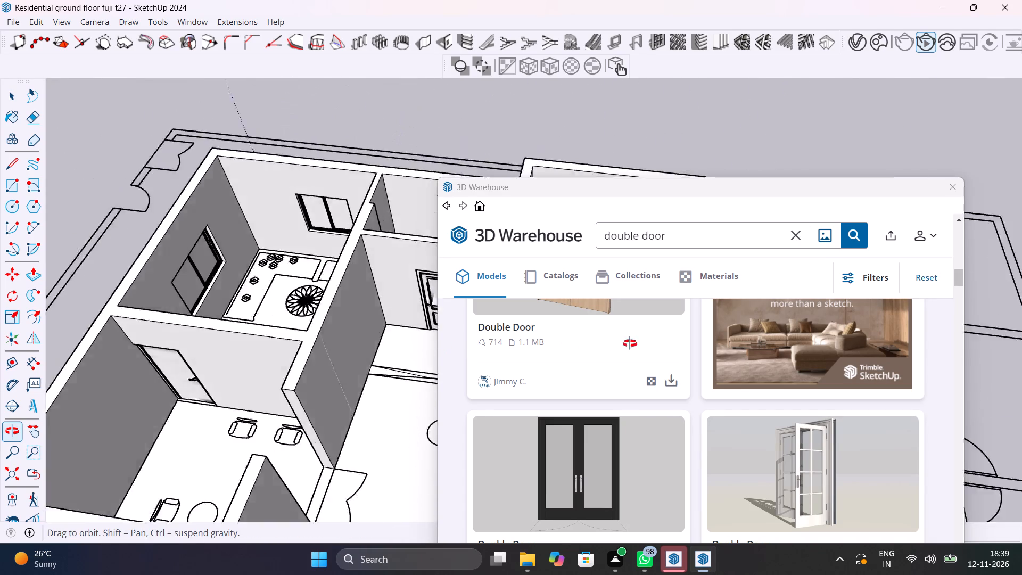
{"action": "middle_click_drag", "start_coordinate": [630, 343], "coordinate": [217, 442]}
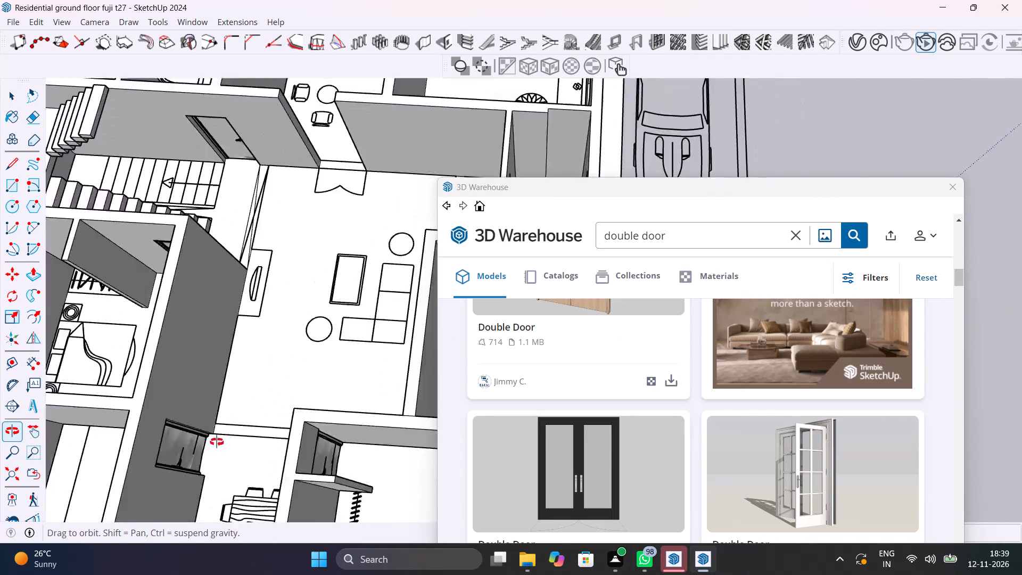
{"action": "middle_click_drag", "start_coordinate": [217, 442], "coordinate": [285, 370]}
{"action": "scroll", "coordinate": [285, 370], "scroll_direction": "up", "scroll_amount": 1}
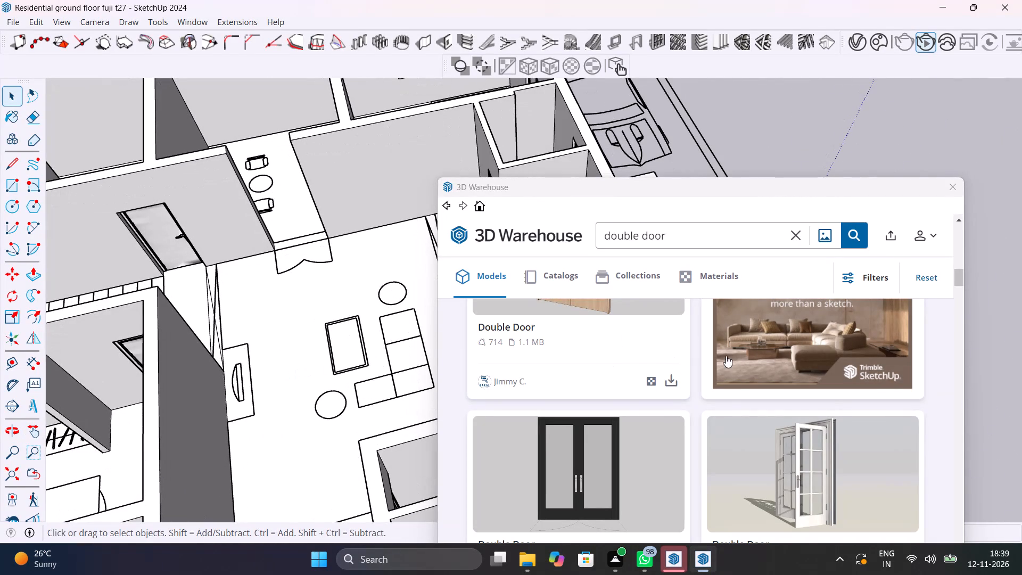
Browse further through the double door models, comparing wooden and glazed designs for the living room opening.
{"action": "scroll", "coordinate": [726, 360], "scroll_direction": "down", "scroll_amount": 5}
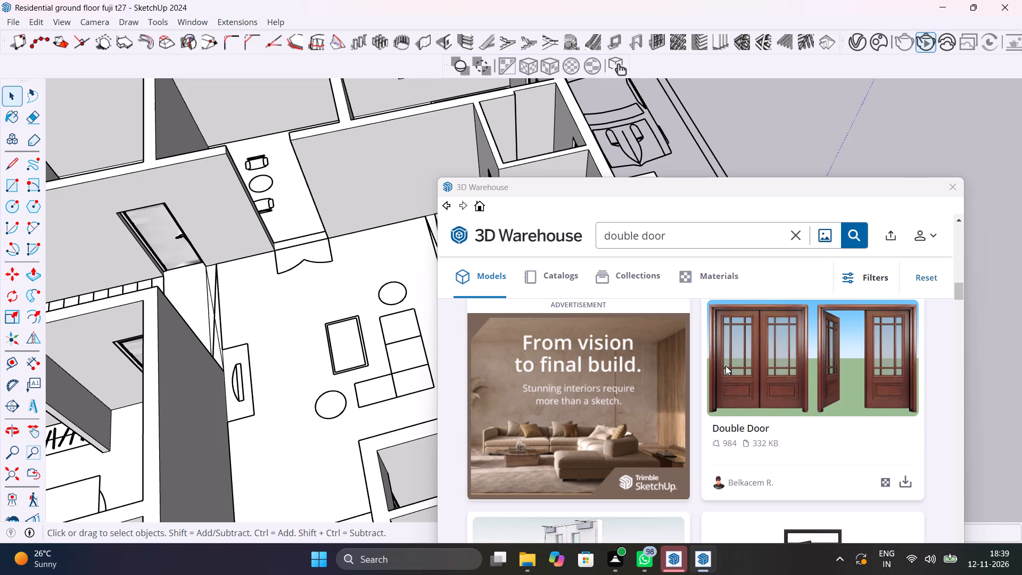
{"action": "scroll", "coordinate": [726, 366], "scroll_direction": "down", "scroll_amount": 7}
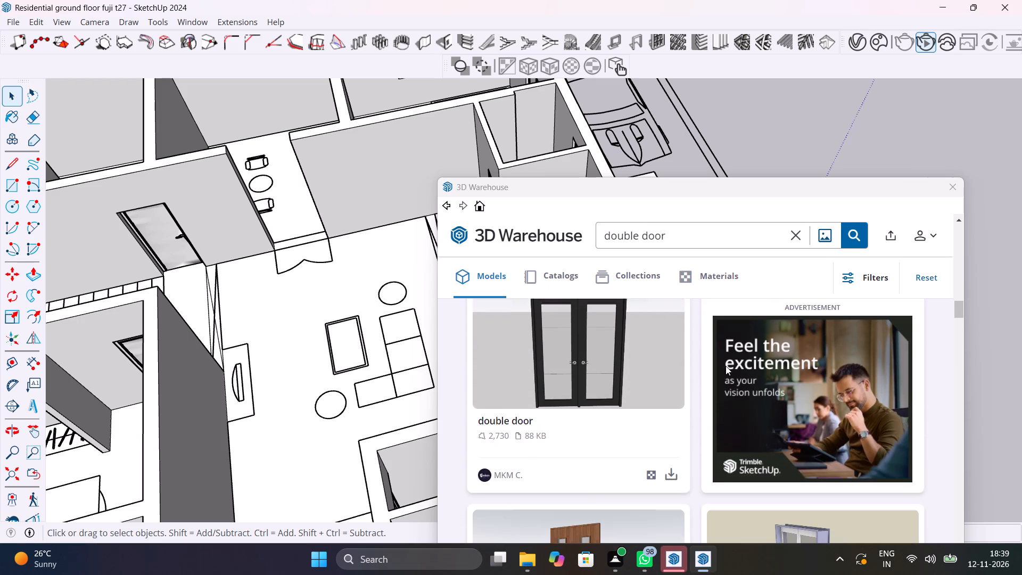
{"action": "scroll", "coordinate": [726, 366], "scroll_direction": "down", "scroll_amount": 3}
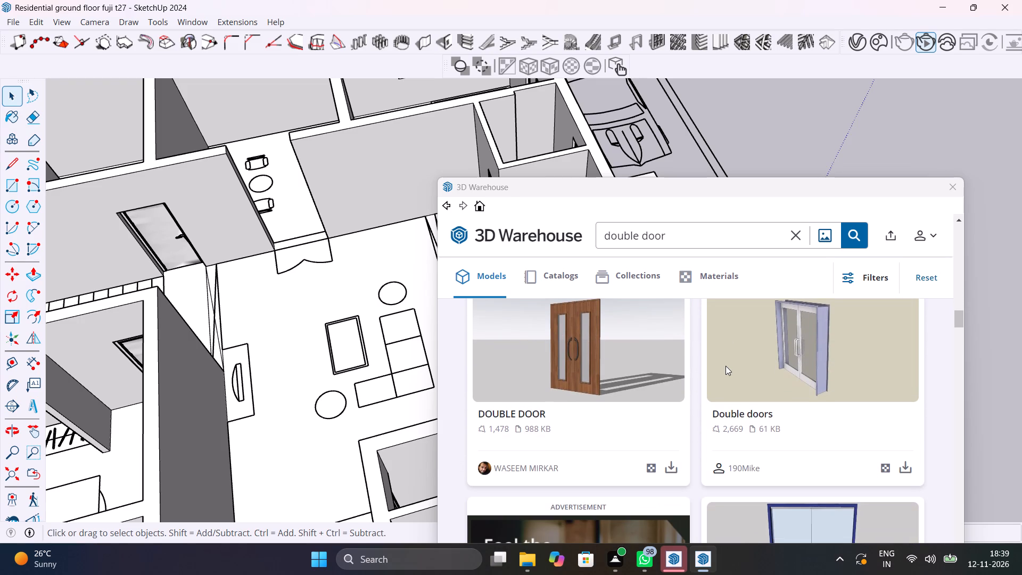
{"action": "scroll", "coordinate": [726, 366], "scroll_direction": "down", "scroll_amount": 2}
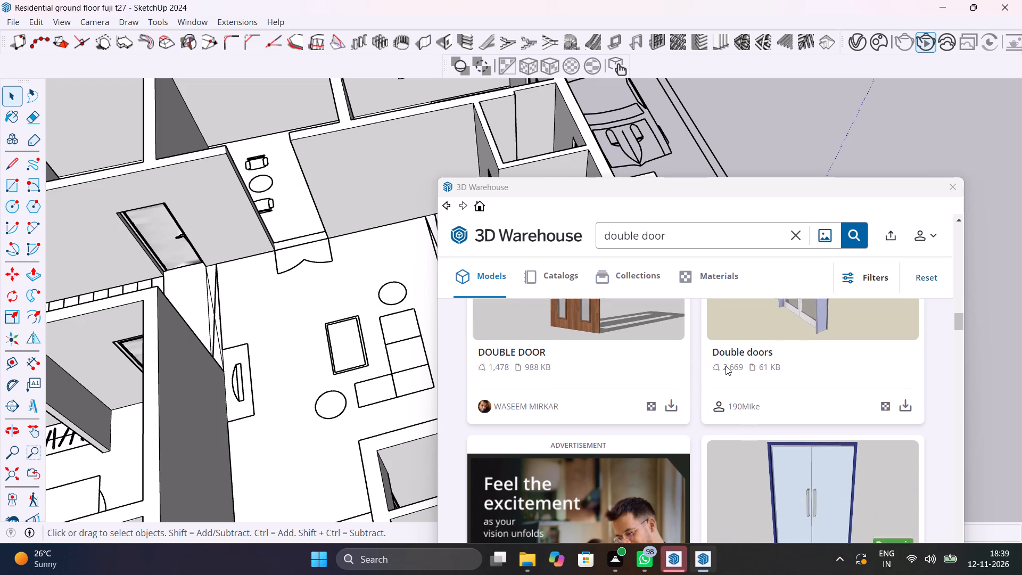
{"action": "scroll", "coordinate": [726, 366], "scroll_direction": "down", "scroll_amount": 6}
{"action": "scroll", "coordinate": [726, 366], "scroll_direction": "up", "scroll_amount": 2}
{"action": "scroll", "coordinate": [726, 366], "scroll_direction": "down", "scroll_amount": 3}
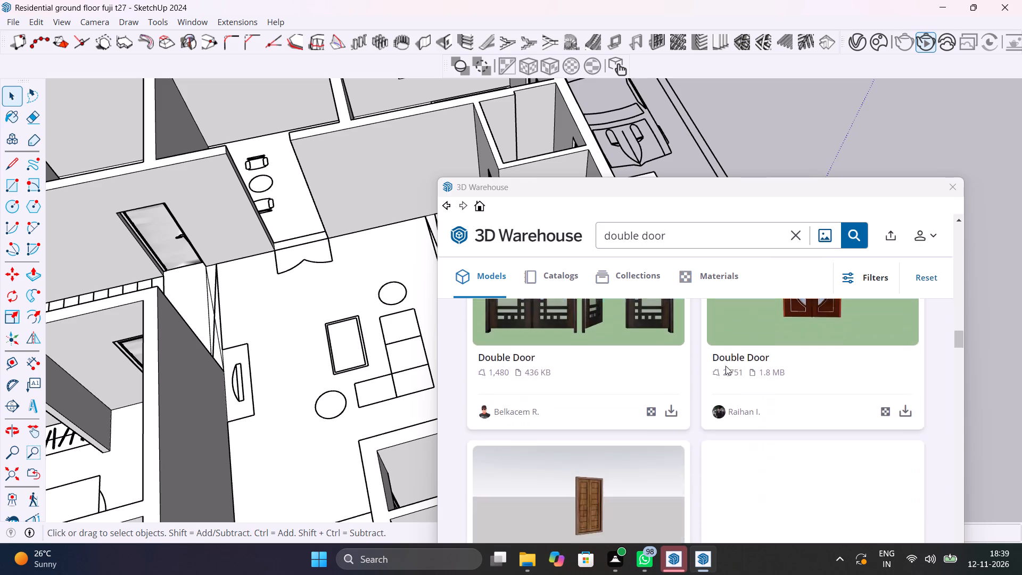
{"action": "scroll", "coordinate": [726, 366], "scroll_direction": "down", "scroll_amount": 3}
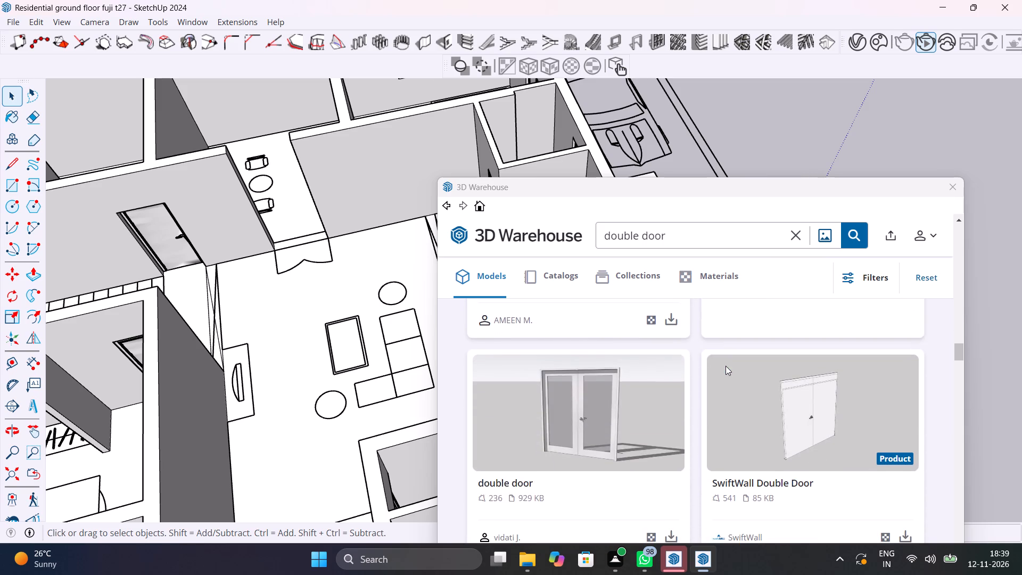
{"action": "scroll", "coordinate": [726, 366], "scroll_direction": "down", "scroll_amount": 5}
{"action": "scroll", "coordinate": [726, 366], "scroll_direction": "up", "scroll_amount": 1}
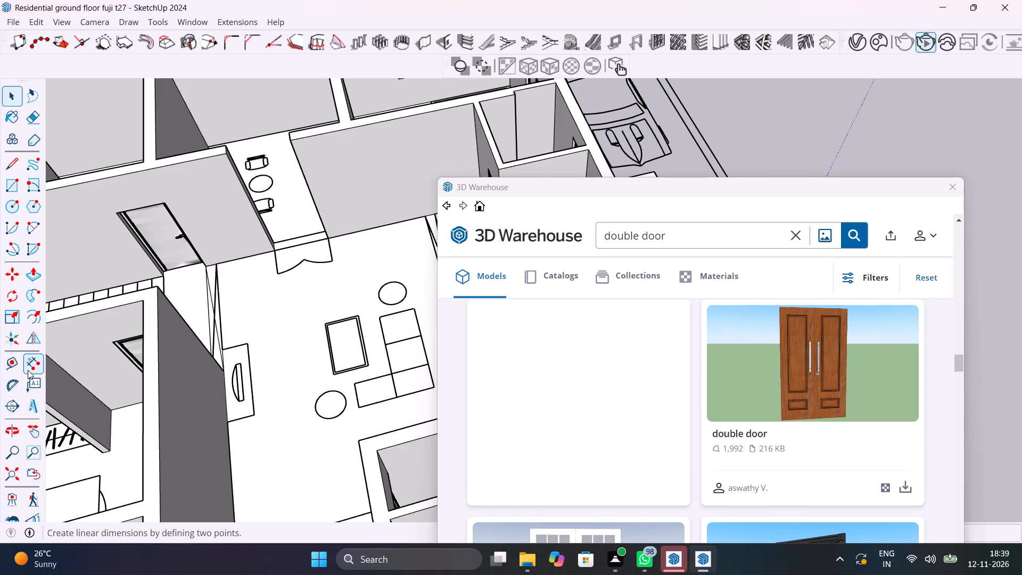
Measure the width of the double-door opening between the living room and the small seating area, without placing a dimension.
{"action": "left_click", "coordinate": [29, 368]}
{"action": "scroll", "coordinate": [275, 251], "scroll_direction": "up", "scroll_amount": 8}
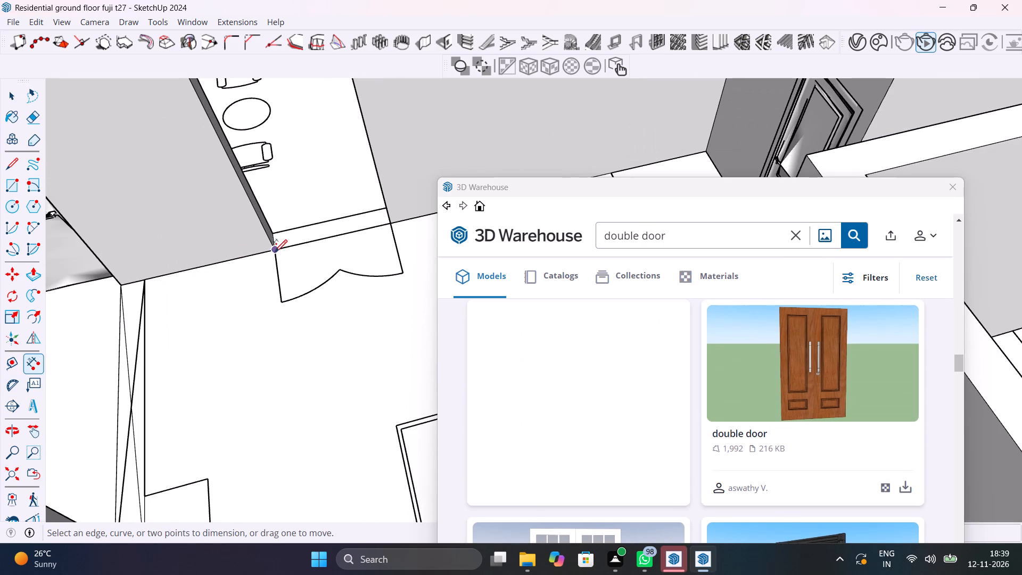
{"action": "left_click", "coordinate": [275, 251]}
{"action": "left_click", "coordinate": [392, 227]}
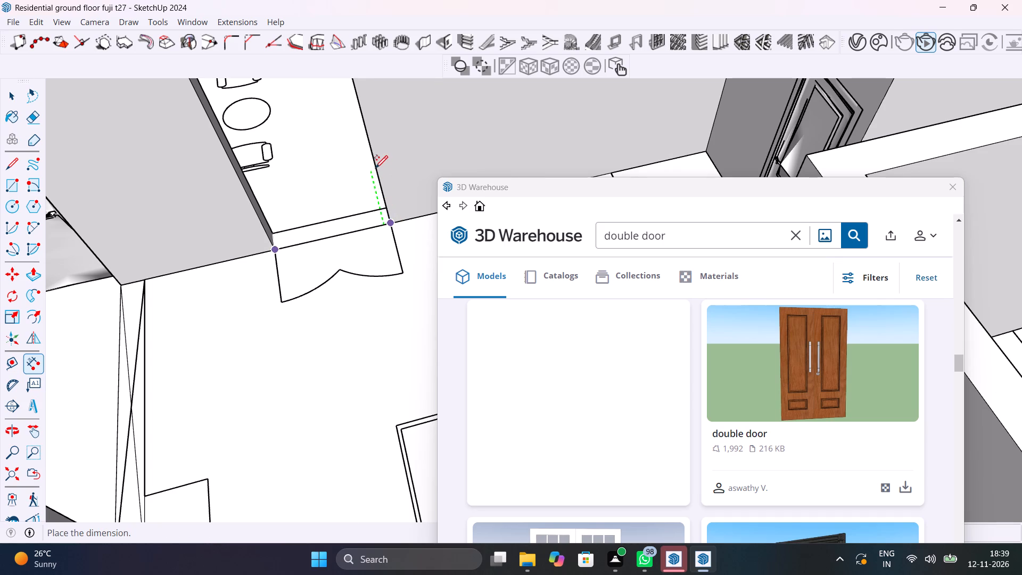
{"action": "scroll", "coordinate": [375, 167], "scroll_direction": "down", "scroll_amount": 13}
{"action": "scroll", "coordinate": [378, 98], "scroll_direction": "down", "scroll_amount": 2}
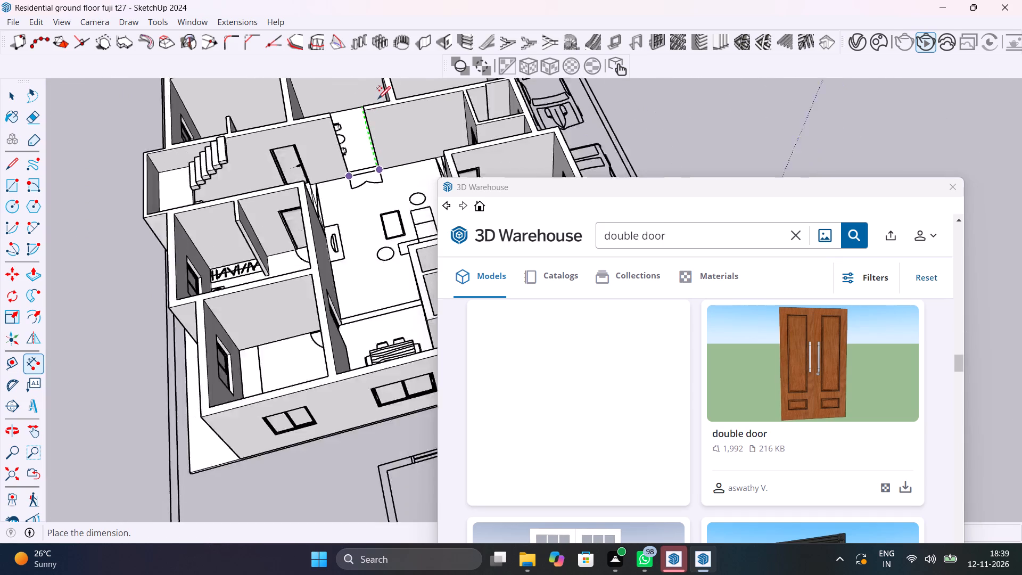
{"action": "scroll", "coordinate": [378, 98], "scroll_direction": "down", "scroll_amount": 13}
{"action": "scroll", "coordinate": [402, 196], "scroll_direction": "up", "scroll_amount": 17}
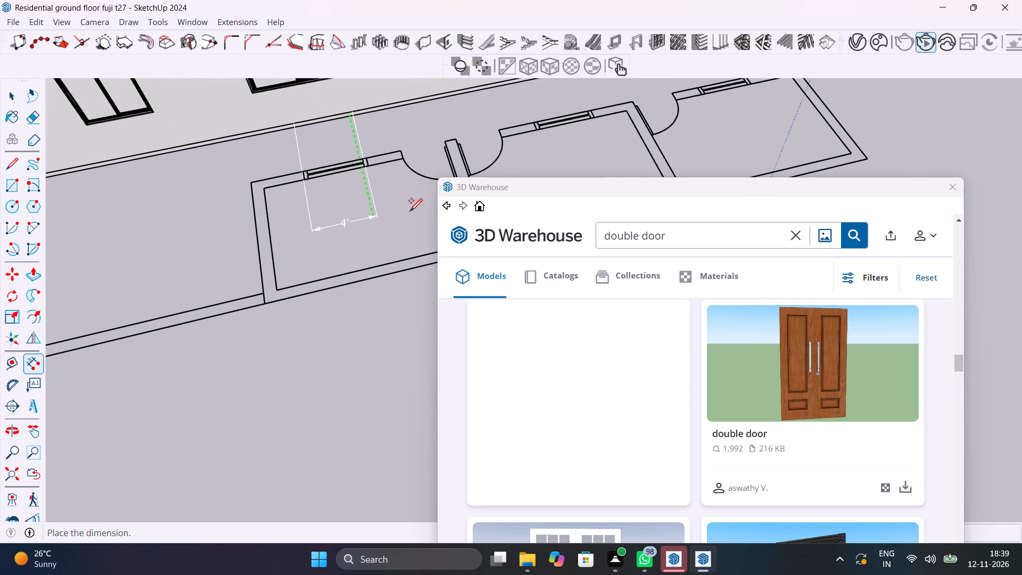
{"action": "key", "text": "Escape"}
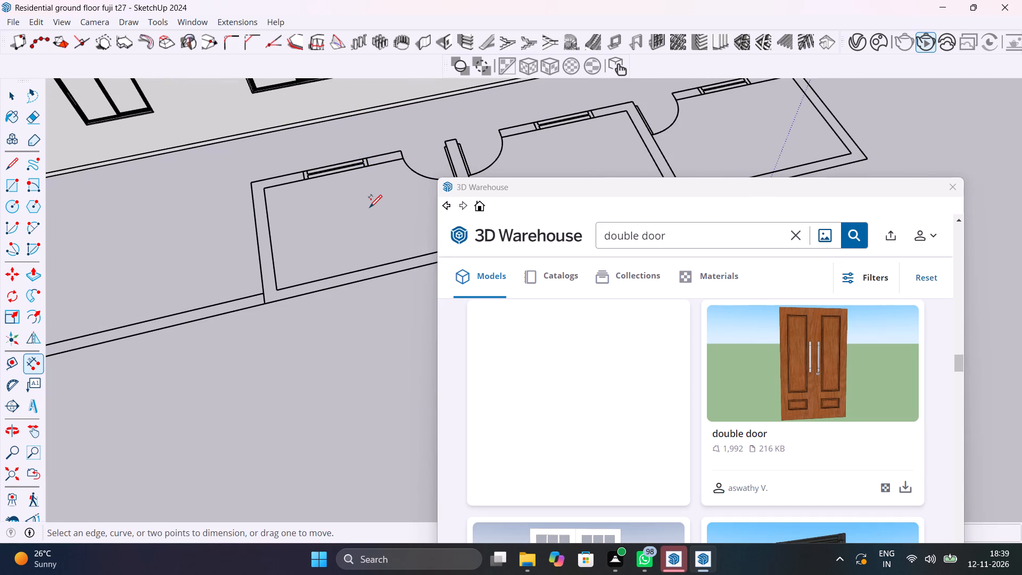
Browse further down the double door models, comparing panelled, glazed and slatted designs for the living room opening.
{"action": "scroll", "coordinate": [700, 340], "scroll_direction": "down", "scroll_amount": 5}
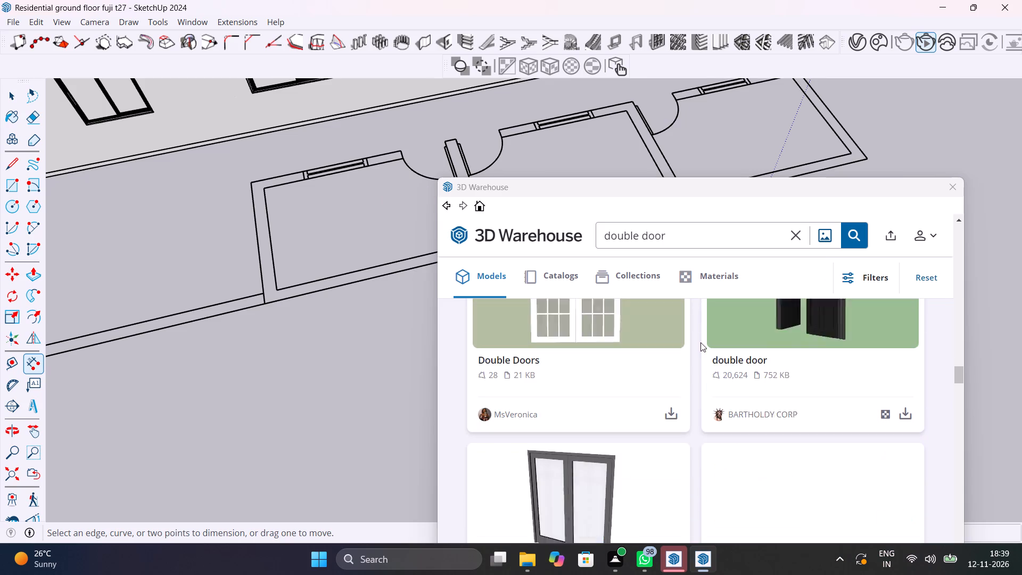
{"action": "scroll", "coordinate": [704, 369], "scroll_direction": "down", "scroll_amount": 7}
{"action": "scroll", "coordinate": [704, 369], "scroll_direction": "up", "scroll_amount": 3}
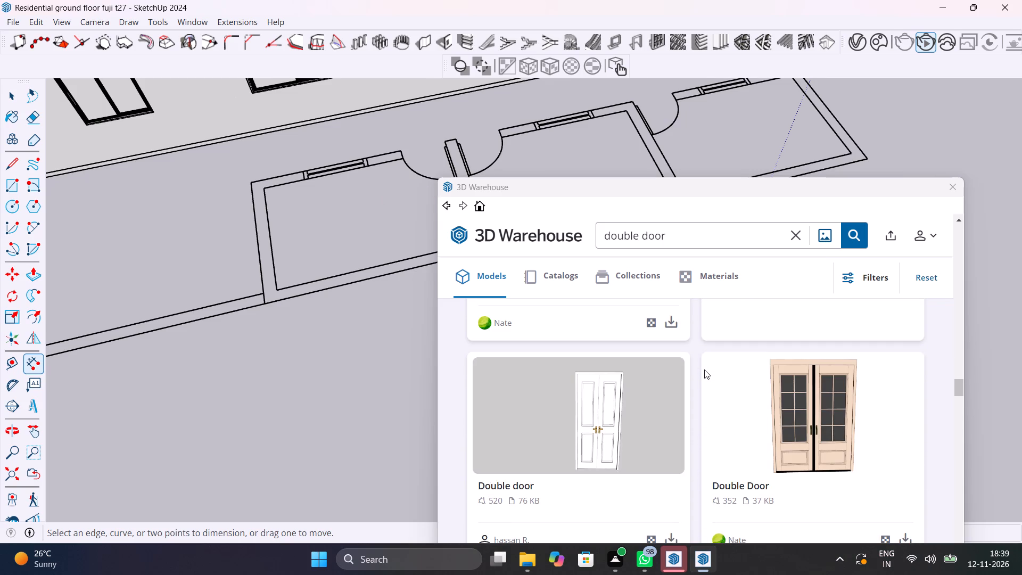
{"action": "scroll", "coordinate": [704, 369], "scroll_direction": "down", "scroll_amount": 8}
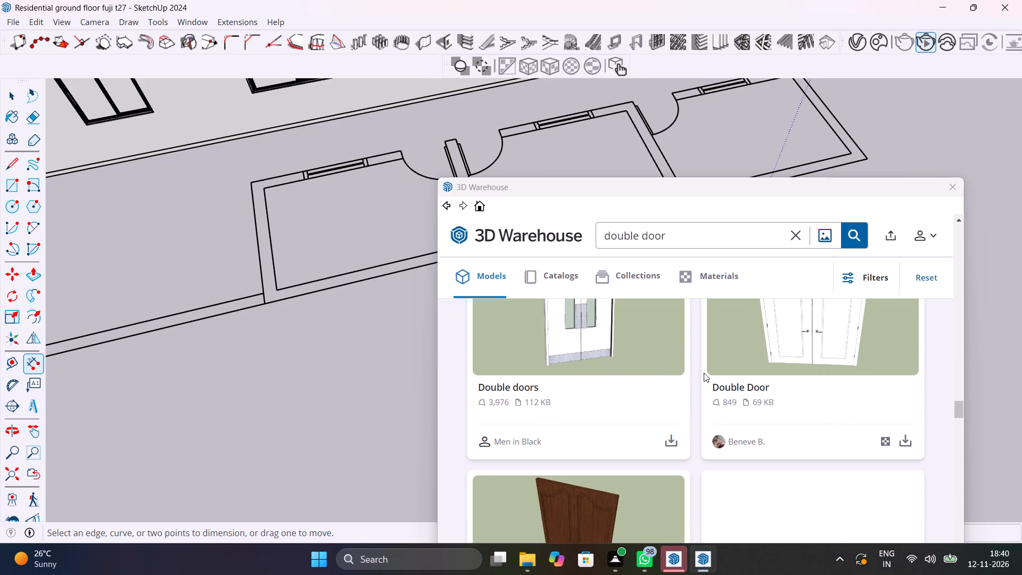
{"action": "scroll", "coordinate": [704, 373], "scroll_direction": "down", "scroll_amount": 6}
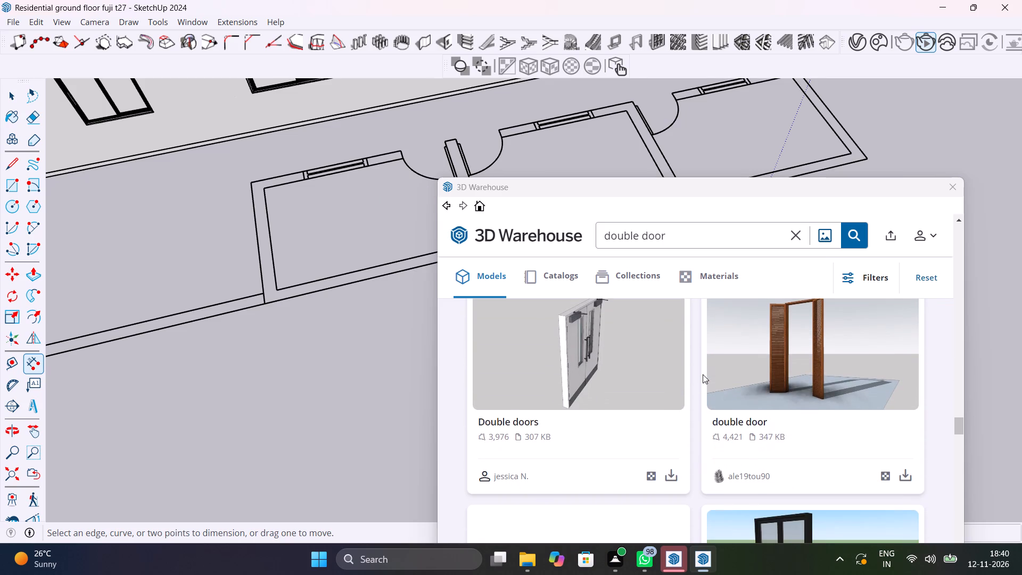
{"action": "scroll", "coordinate": [703, 374], "scroll_direction": "down", "scroll_amount": 6}
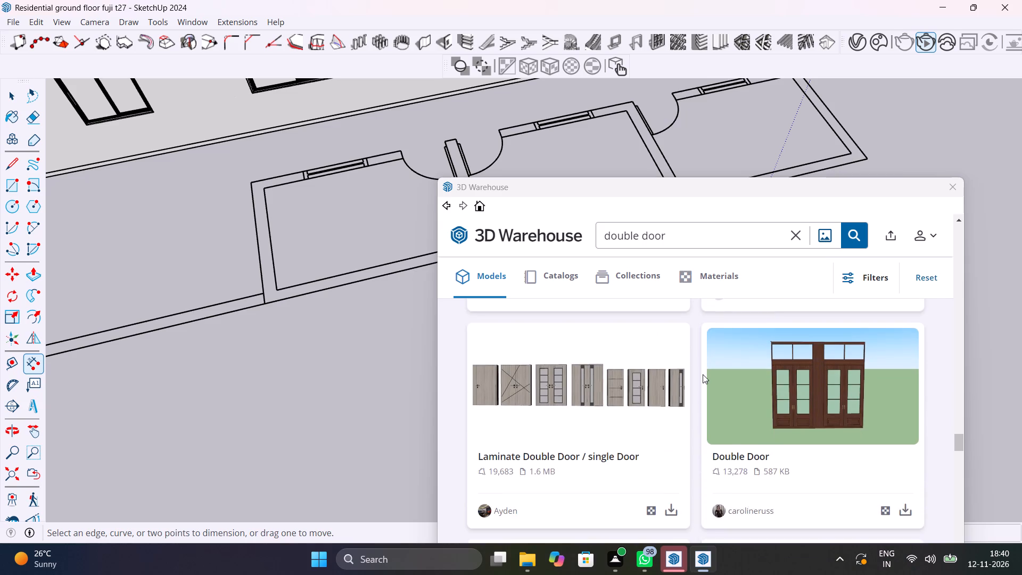
{"action": "scroll", "coordinate": [703, 374], "scroll_direction": "down", "scroll_amount": 7}
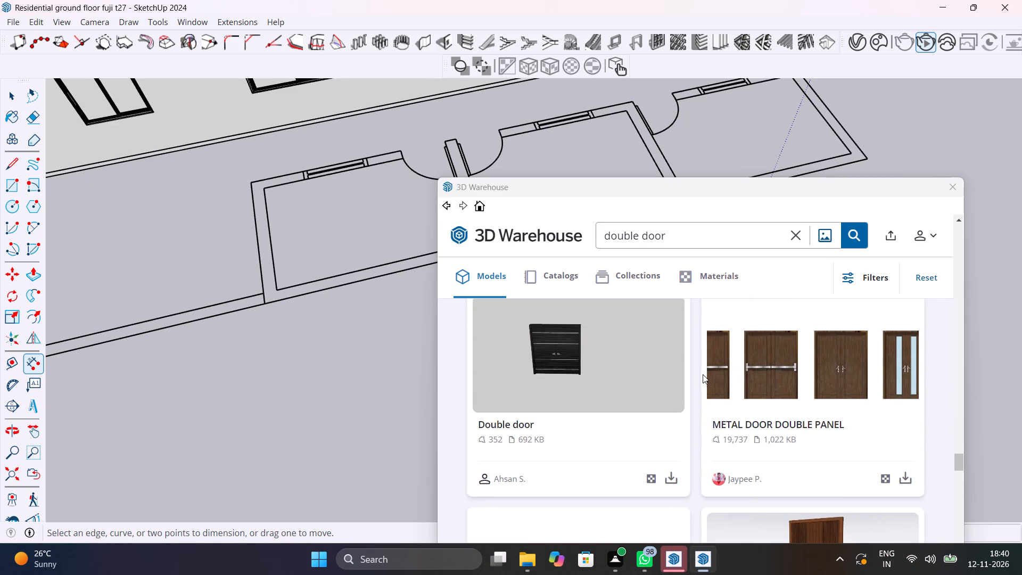
{"action": "scroll", "coordinate": [703, 374], "scroll_direction": "down", "scroll_amount": 4}
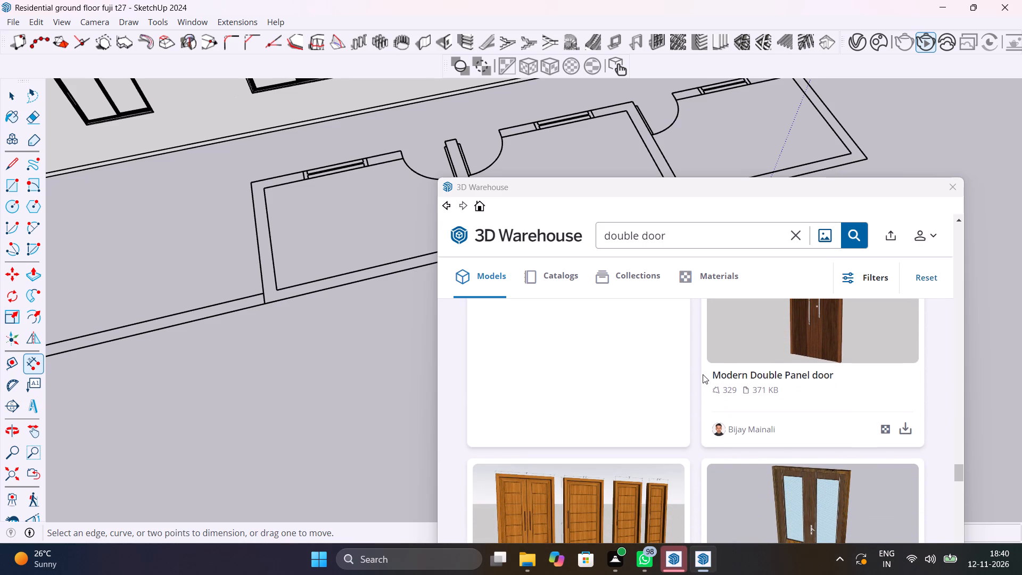
{"action": "scroll", "coordinate": [733, 327], "scroll_direction": "down", "scroll_amount": 3}
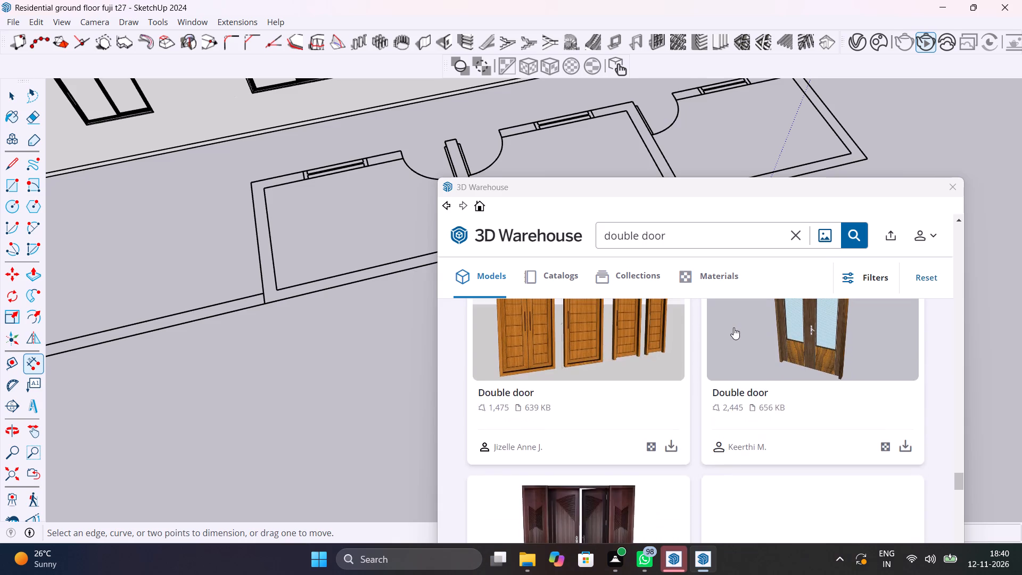
{"action": "scroll", "coordinate": [738, 369], "scroll_direction": "up", "scroll_amount": 2}
{"action": "scroll", "coordinate": [738, 369], "scroll_direction": "down", "scroll_amount": 4}
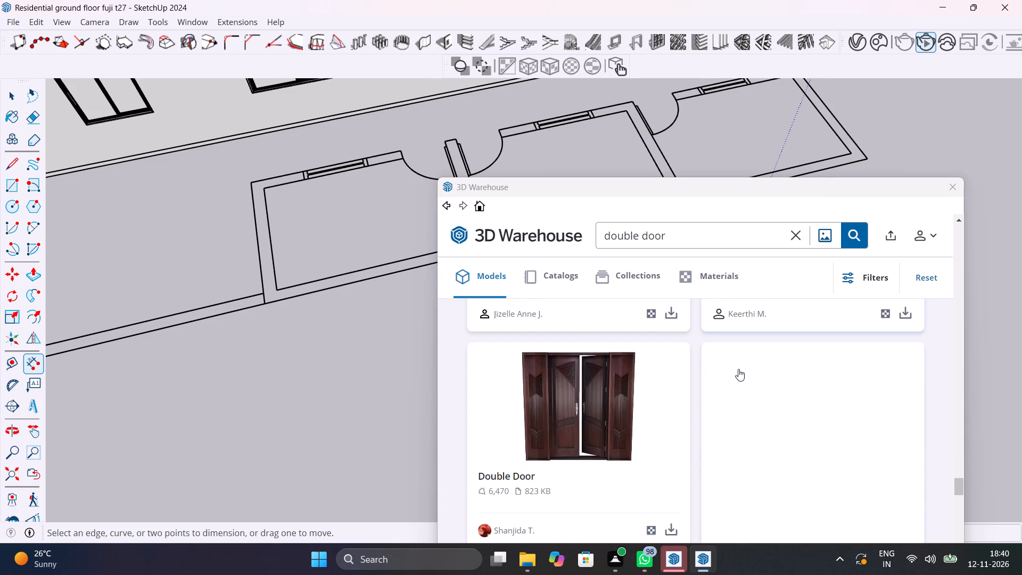
{"action": "scroll", "coordinate": [738, 369], "scroll_direction": "down", "scroll_amount": 4}
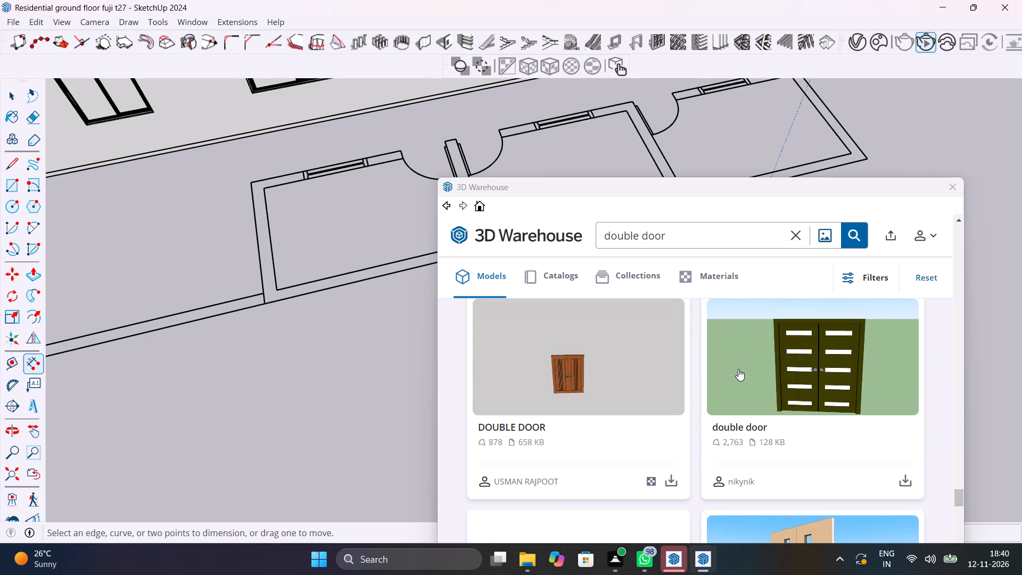
Load the dark olive double door with horizontal light strips into the model and place it on the open ground outside the house.
{"action": "left_click", "coordinate": [905, 480]}
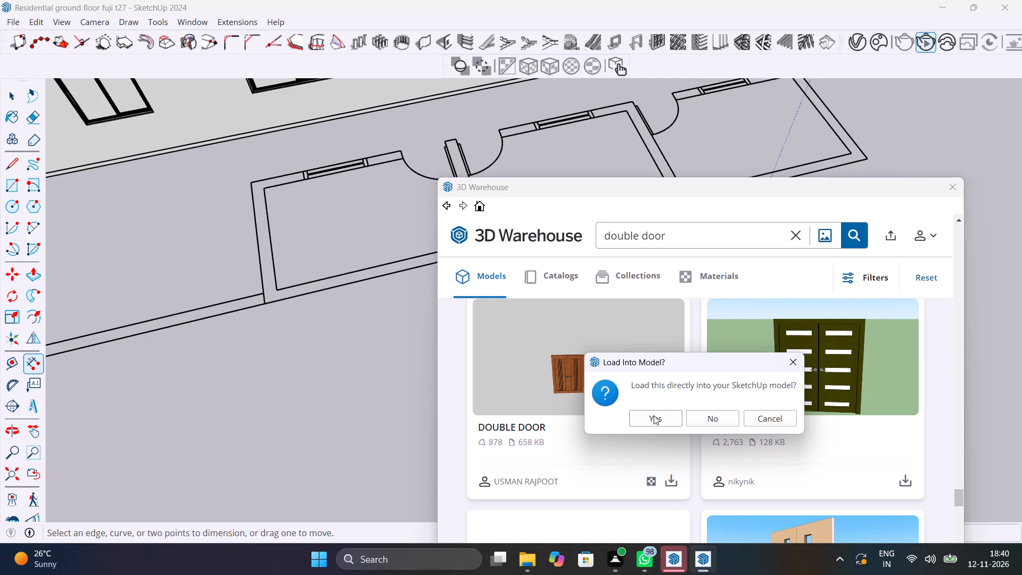
{"action": "left_click", "coordinate": [654, 415]}
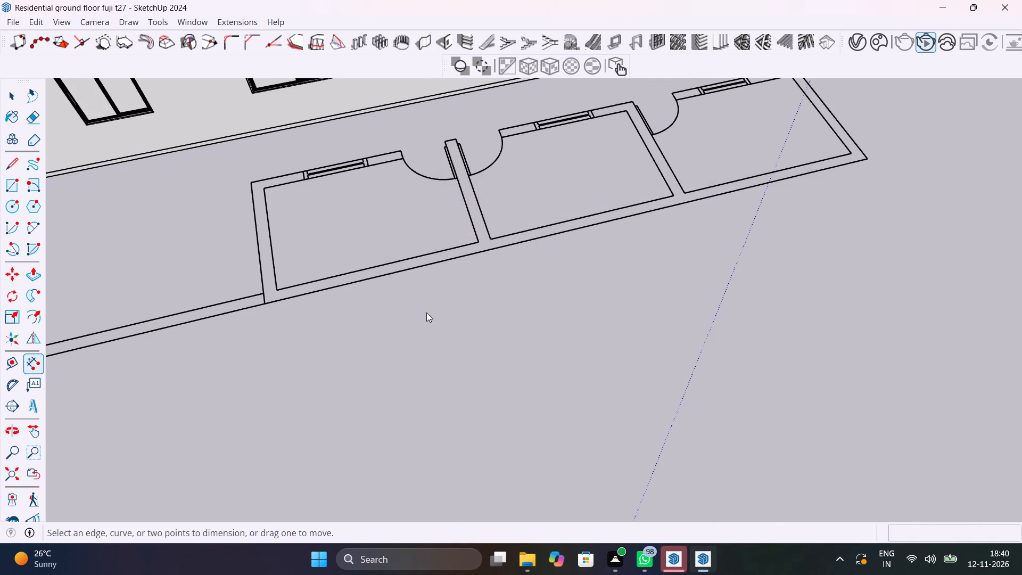
{"action": "left_click", "coordinate": [541, 253]}
{"action": "middle_click_drag", "start_coordinate": [630, 365], "coordinate": [672, 286]}
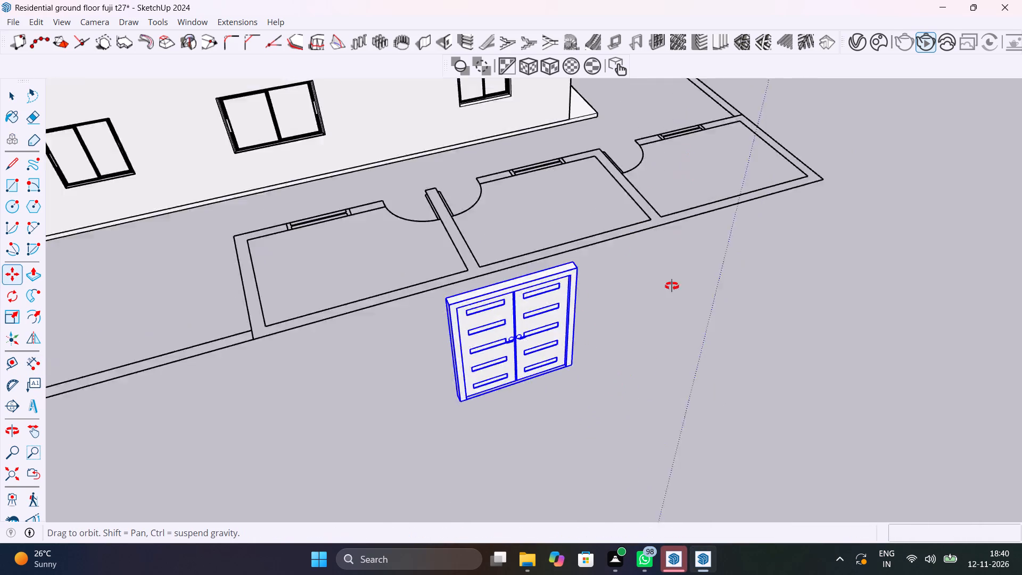
{"action": "middle_click_drag", "start_coordinate": [672, 286], "coordinate": [723, 239]}
{"action": "left_click", "coordinate": [737, 349]}
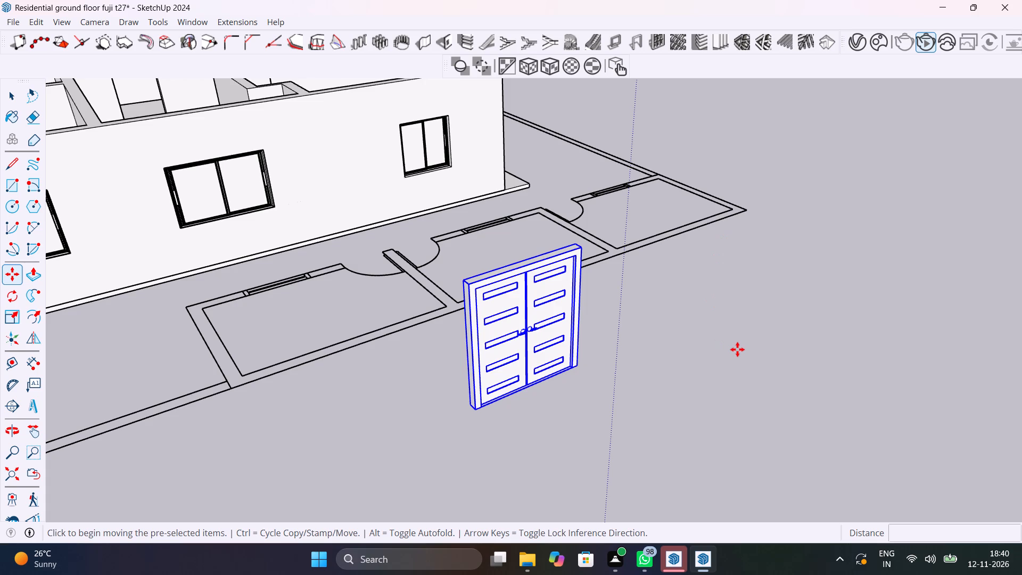
{"action": "key", "text": "space"}
{"action": "left_click", "coordinate": [737, 349]}
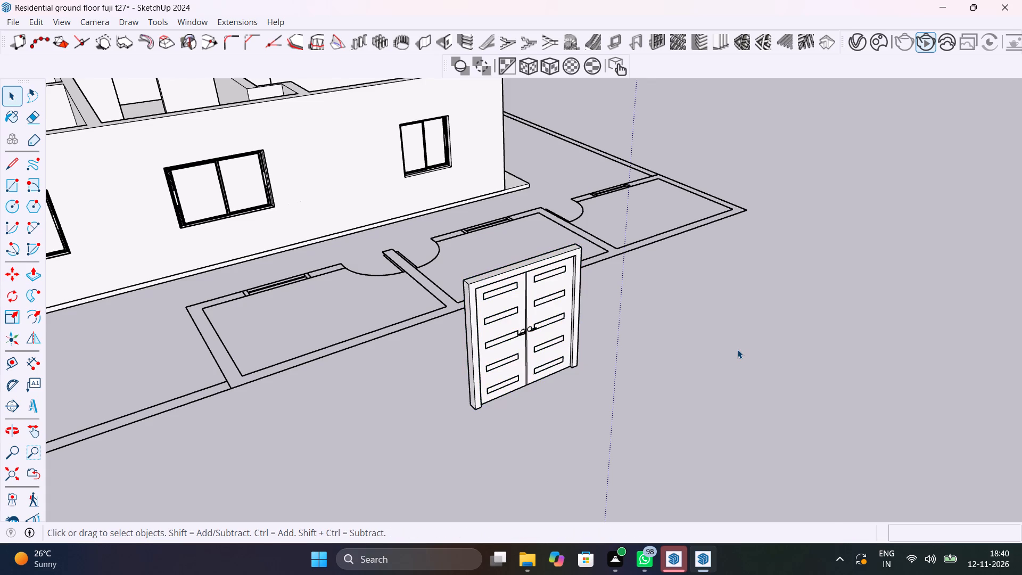
Render the view in V-Ray to examine the placed double door's colour and glass strips, and close the frame buffer.
{"action": "middle_click_drag", "start_coordinate": [739, 364], "coordinate": [655, 308]}
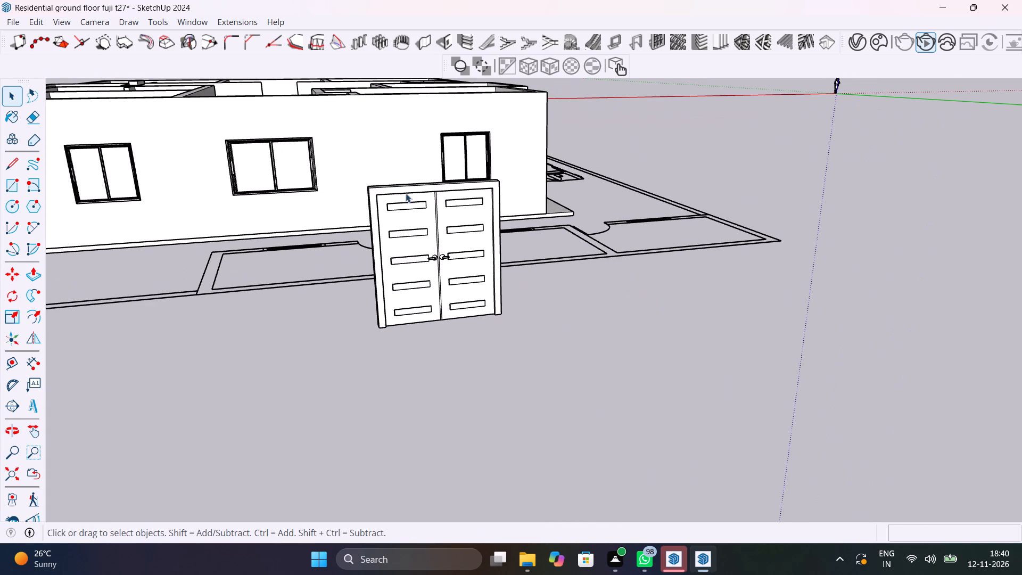
{"action": "left_click", "coordinate": [929, 45]}
{"action": "left_click", "coordinate": [907, 43]}
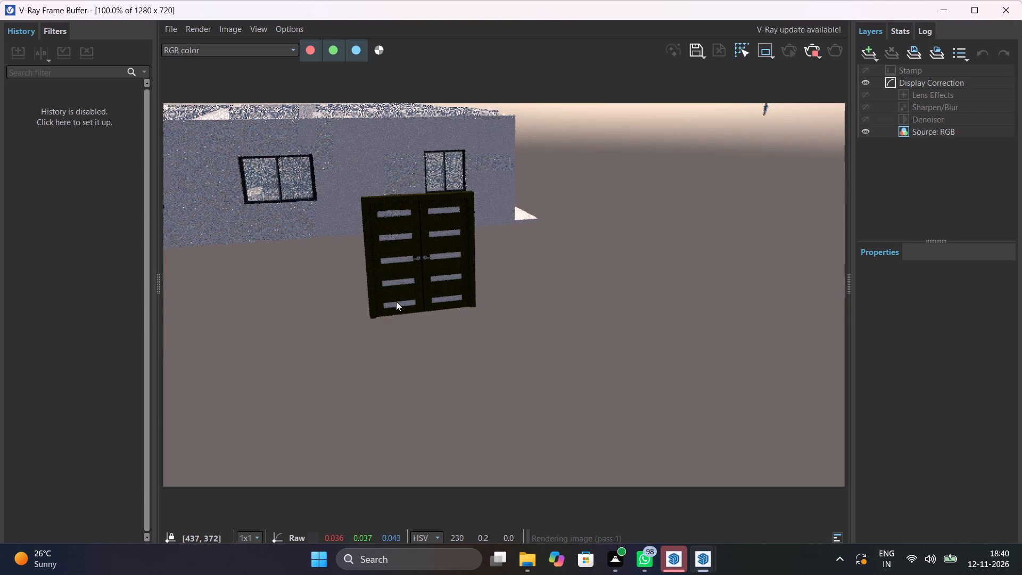
{"action": "scroll", "coordinate": [396, 301], "scroll_direction": "up", "scroll_amount": 2}
{"action": "scroll", "coordinate": [396, 301], "scroll_direction": "down", "scroll_amount": 2}
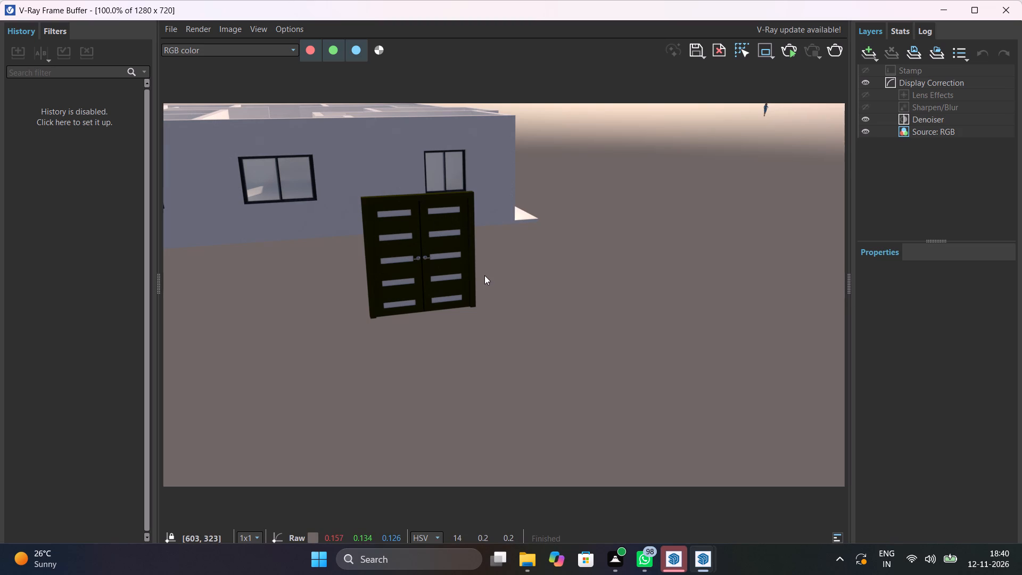
{"action": "scroll", "coordinate": [484, 275], "scroll_direction": "up", "scroll_amount": 1}
{"action": "scroll", "coordinate": [484, 275], "scroll_direction": "down", "scroll_amount": 1}
{"action": "left_click", "coordinate": [793, 48]}
{"action": "left_click", "coordinate": [1020, 10]}
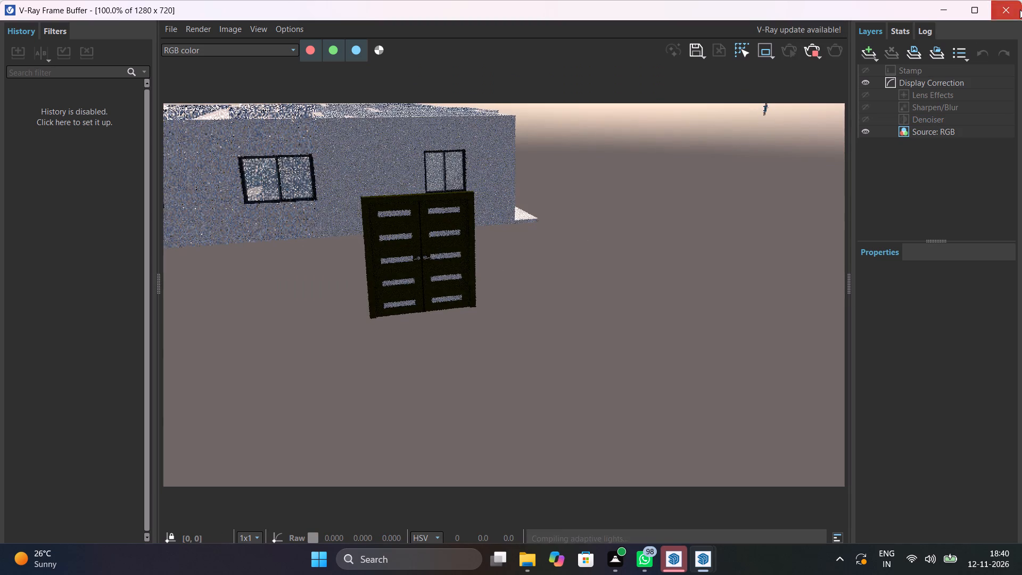
Move the double door by its bottom corner from outside the house into the living room, beside the seating-area opening.
{"action": "scroll", "coordinate": [373, 244], "scroll_direction": "down", "scroll_amount": 12}
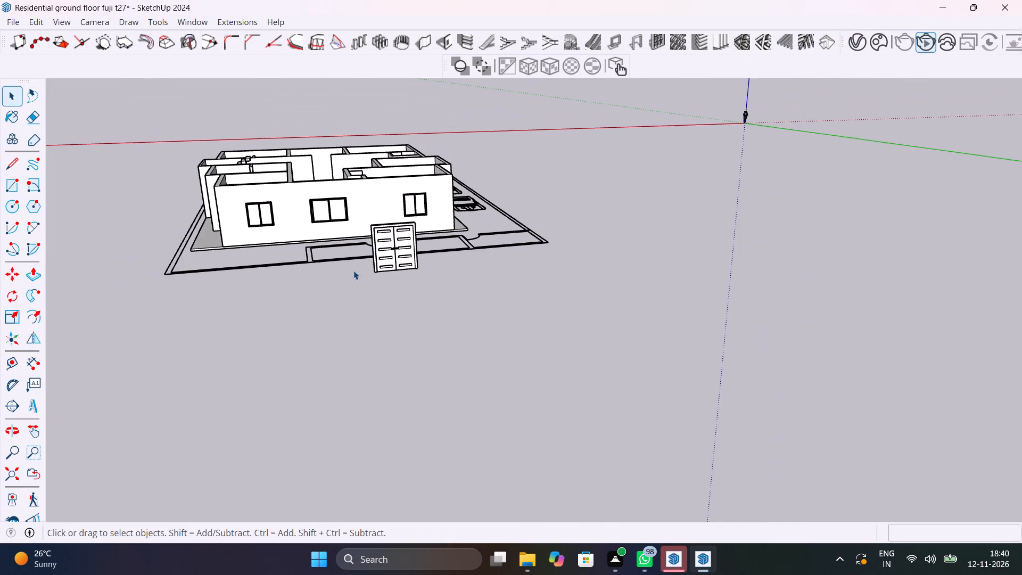
{"action": "middle_click_drag", "start_coordinate": [341, 275], "coordinate": [436, 401]}
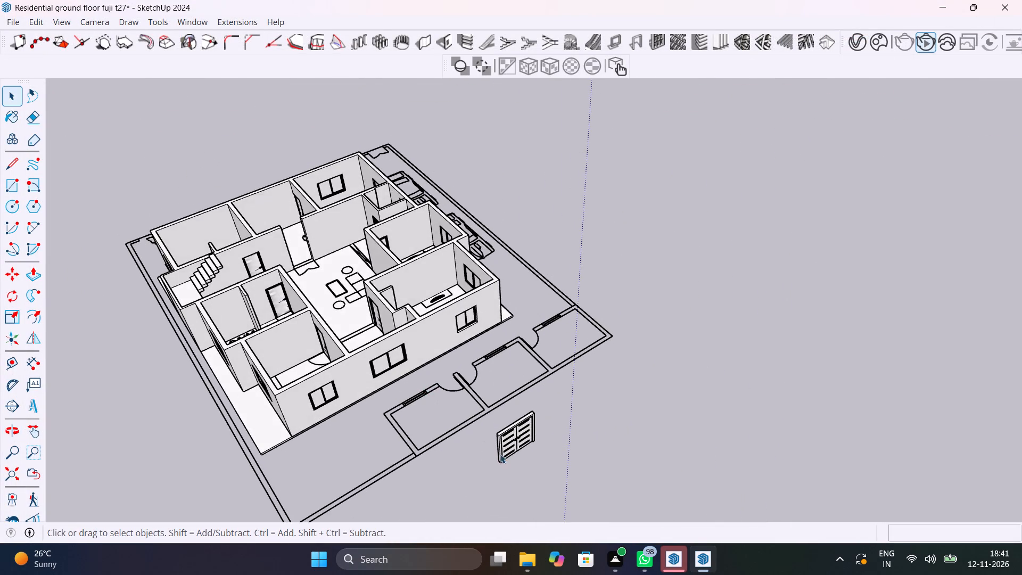
{"action": "scroll", "coordinate": [509, 453], "scroll_direction": "up", "scroll_amount": 11}
{"action": "left_click", "coordinate": [509, 449]}
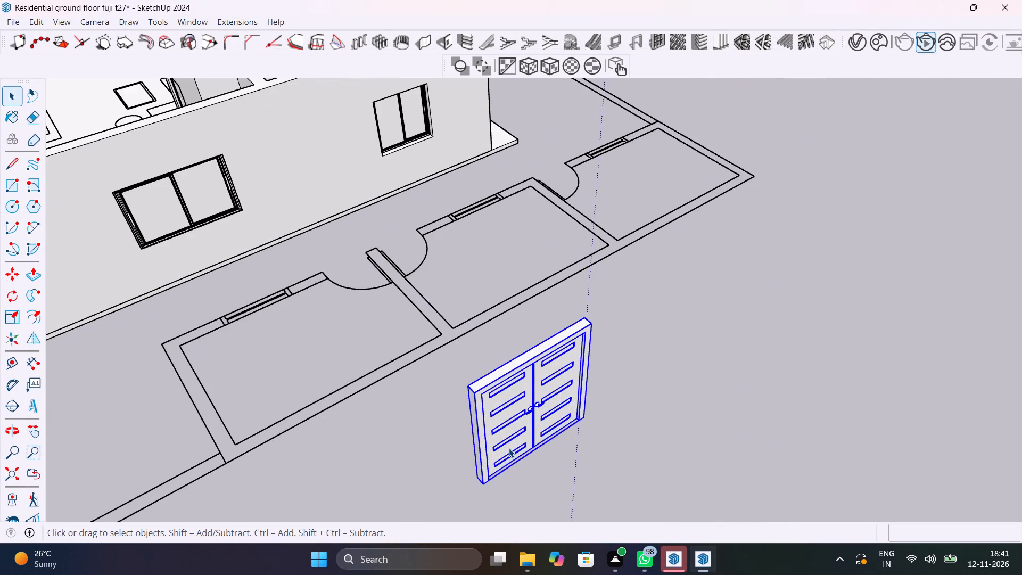
{"action": "key", "text": "m"}
{"action": "scroll", "coordinate": [489, 489], "scroll_direction": "up", "scroll_amount": 1}
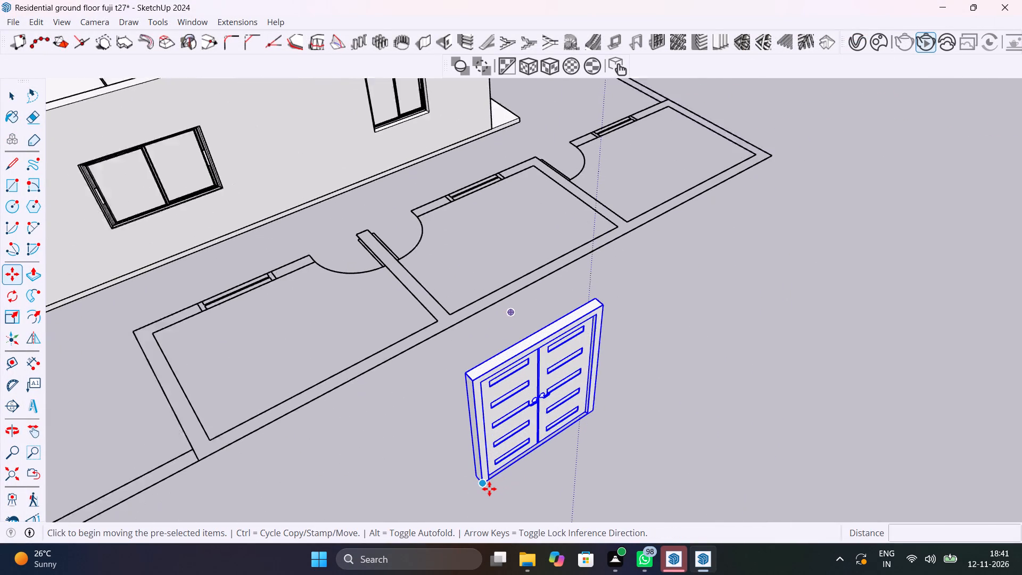
{"action": "scroll", "coordinate": [489, 489], "scroll_direction": "up", "scroll_amount": 2}
{"action": "left_click", "coordinate": [485, 481]}
{"action": "scroll", "coordinate": [366, 340], "scroll_direction": "down", "scroll_amount": 4}
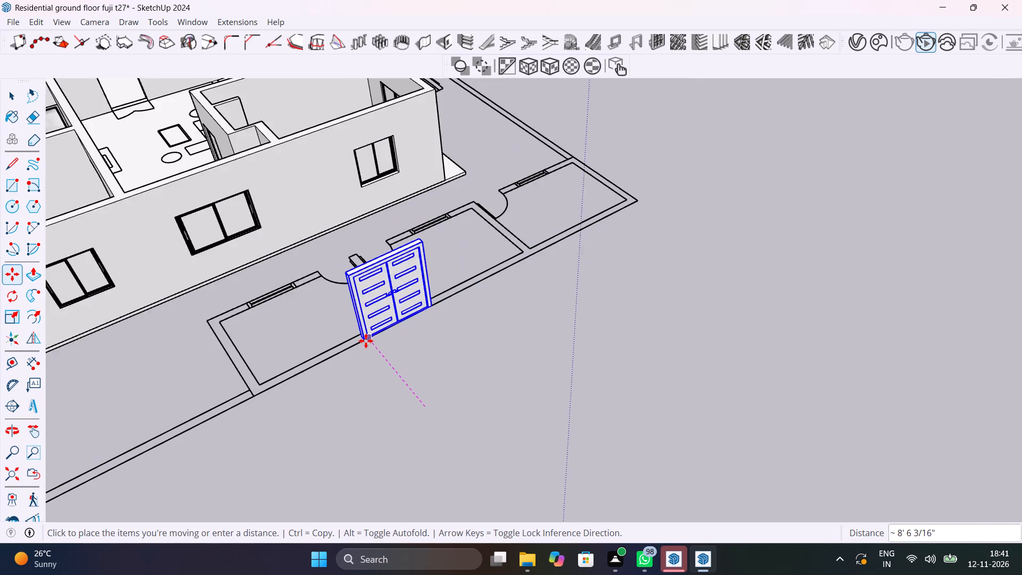
{"action": "scroll", "coordinate": [366, 341], "scroll_direction": "down", "scroll_amount": 13}
{"action": "scroll", "coordinate": [256, 230], "scroll_direction": "up", "scroll_amount": 19}
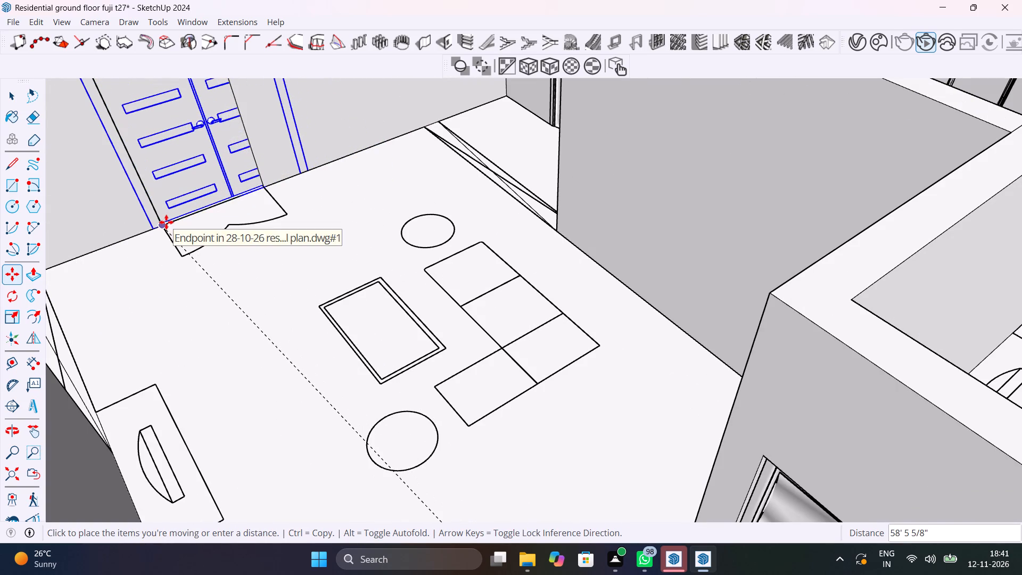
{"action": "left_click", "coordinate": [228, 266]}
Scale the double door down uniformly to a factor of about 0.53.
{"action": "scroll", "coordinate": [271, 247], "scroll_direction": "down", "scroll_amount": 3}
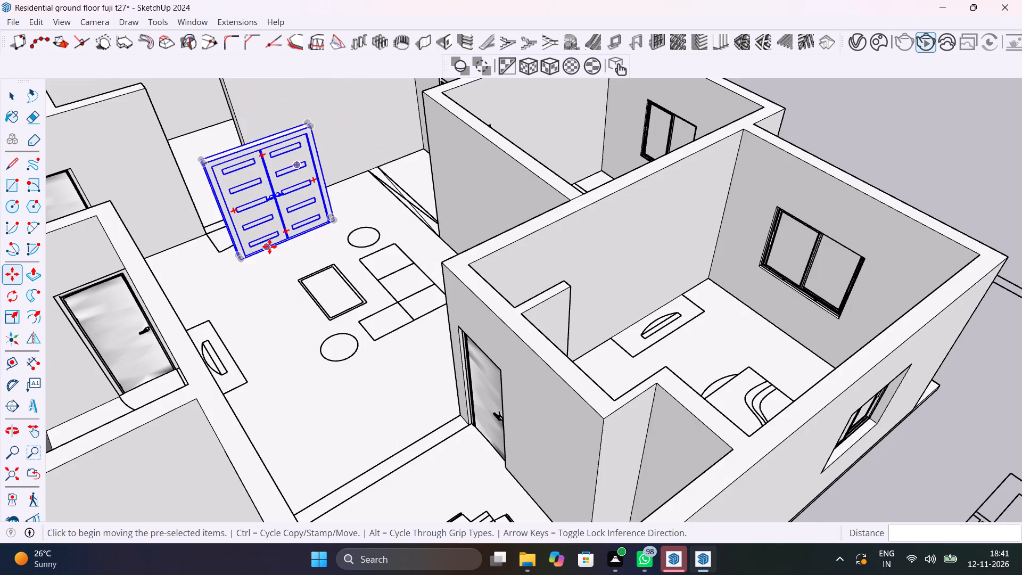
{"action": "scroll", "coordinate": [269, 247], "scroll_direction": "down", "scroll_amount": 7}
{"action": "middle_click_drag", "start_coordinate": [269, 251], "coordinate": [241, 315]}
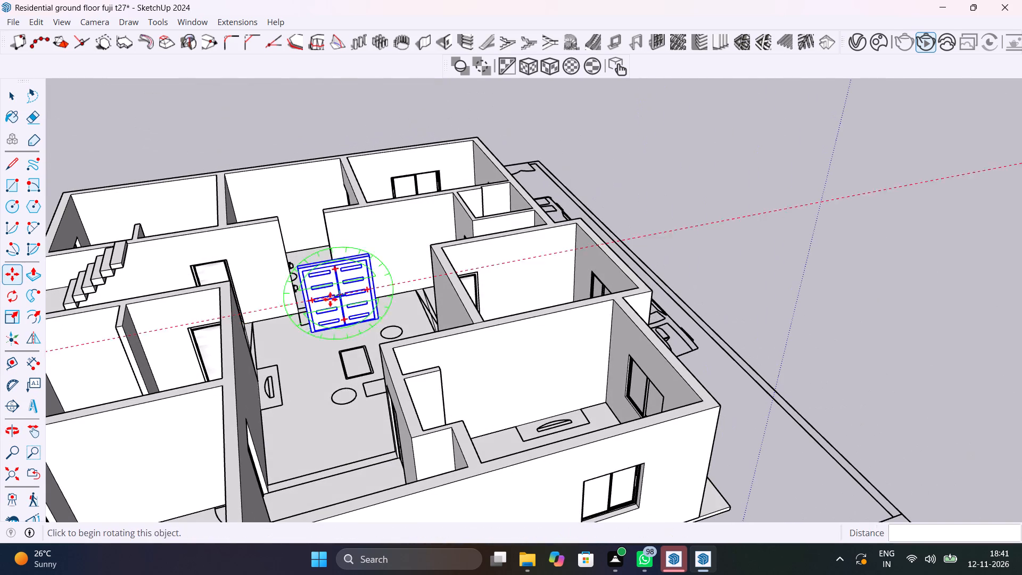
{"action": "scroll", "coordinate": [338, 286], "scroll_direction": "up", "scroll_amount": 10}
{"action": "key", "text": "s"}
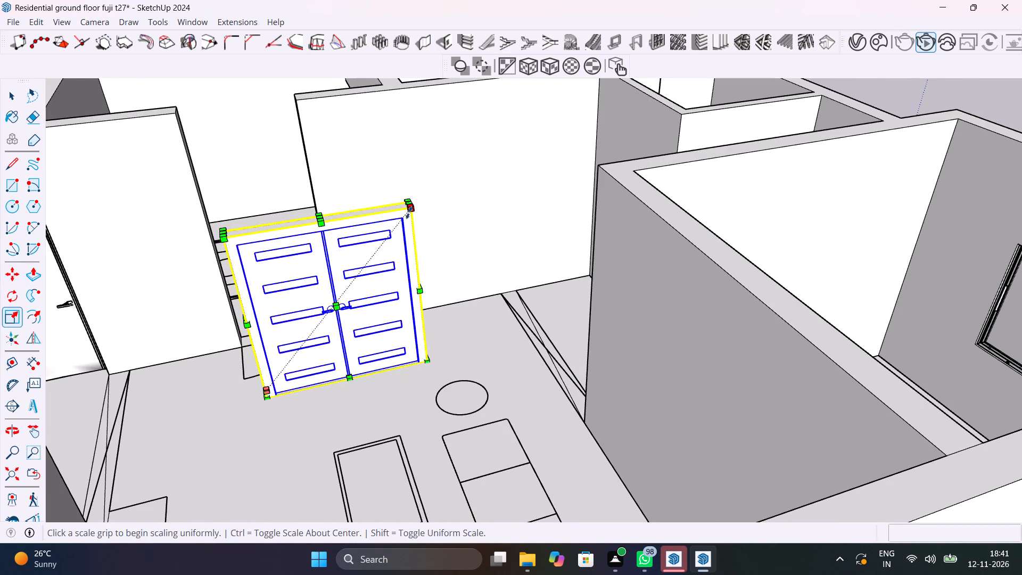
{"action": "left_click", "coordinate": [411, 209]}
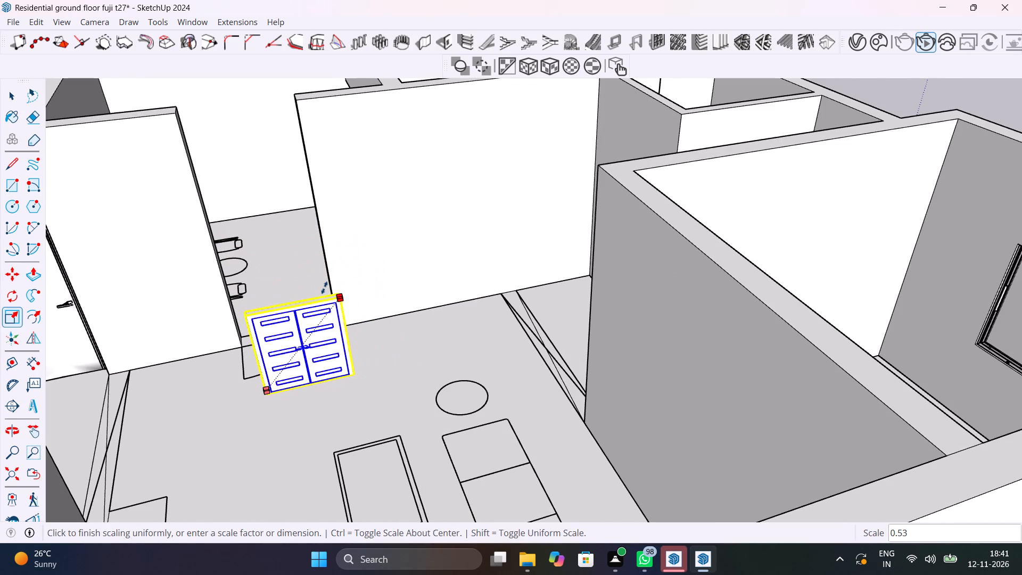
{"action": "left_click", "coordinate": [324, 287]}
Narrow the double door along the red axis to a scale of about 0.64 to suit the opening.
{"action": "middle_click_drag", "start_coordinate": [301, 366], "coordinate": [204, 321]}
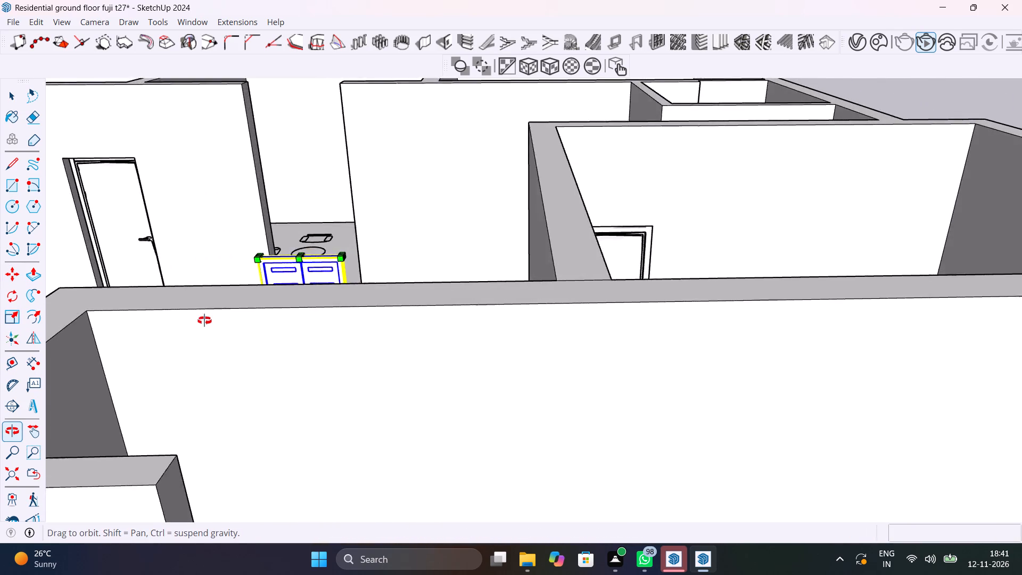
{"action": "middle_click_drag", "start_coordinate": [204, 321], "coordinate": [198, 402]}
{"action": "scroll", "coordinate": [353, 300], "scroll_direction": "up", "scroll_amount": 6}
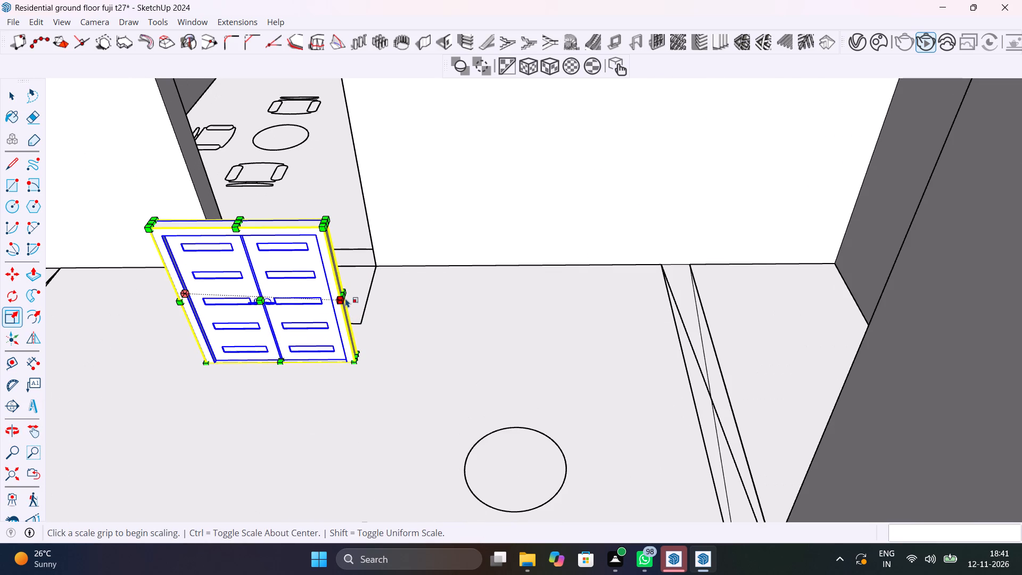
{"action": "left_click", "coordinate": [345, 293]}
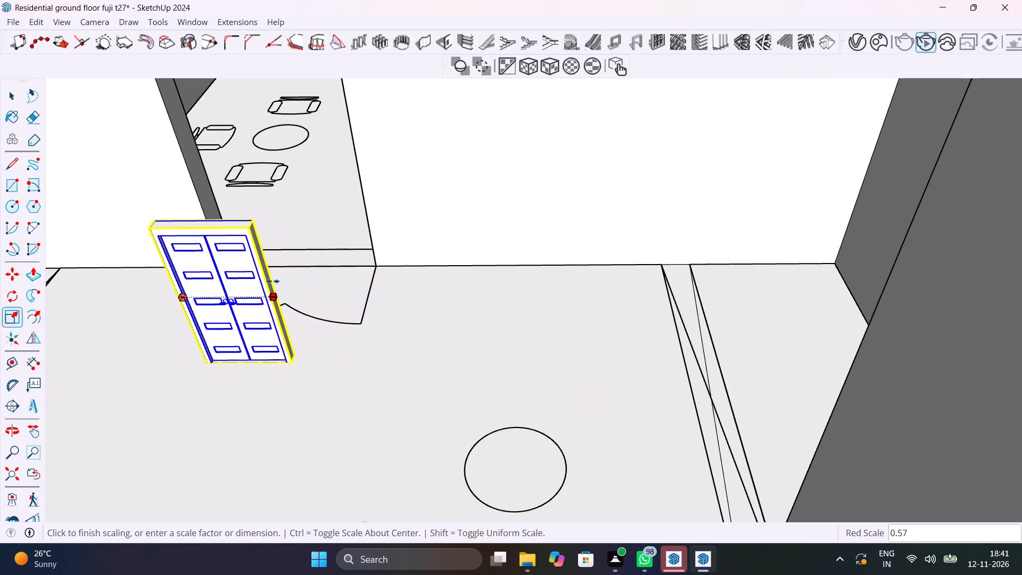
{"action": "left_click", "coordinate": [285, 281]}
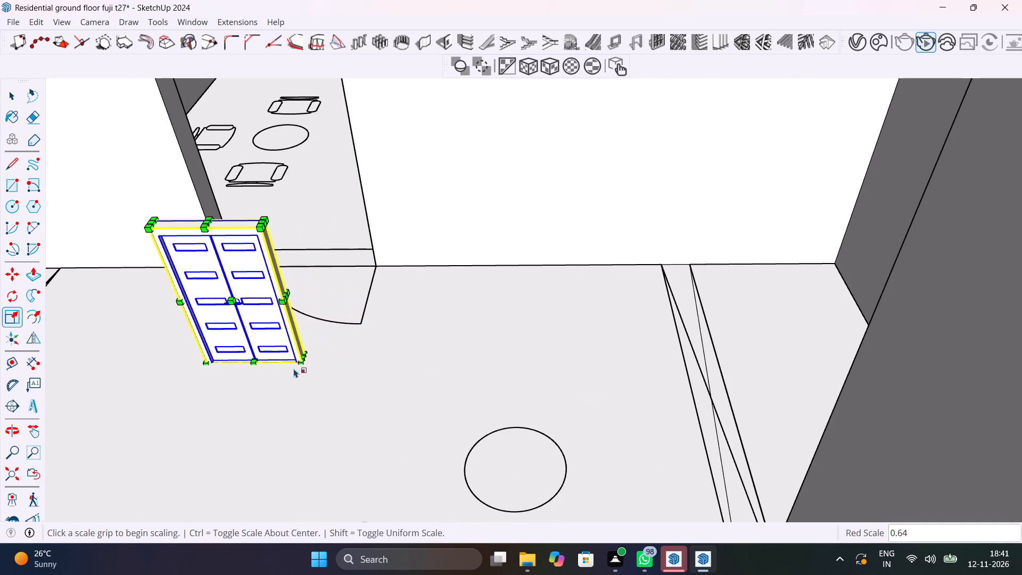
Move the double door about 3' 8" by its bottom corner onto the bottom corner of the seating-area opening.
{"action": "scroll", "coordinate": [295, 371], "scroll_direction": "up", "scroll_amount": 6}
{"action": "key", "text": "space"}
{"action": "type", "text": "m"}
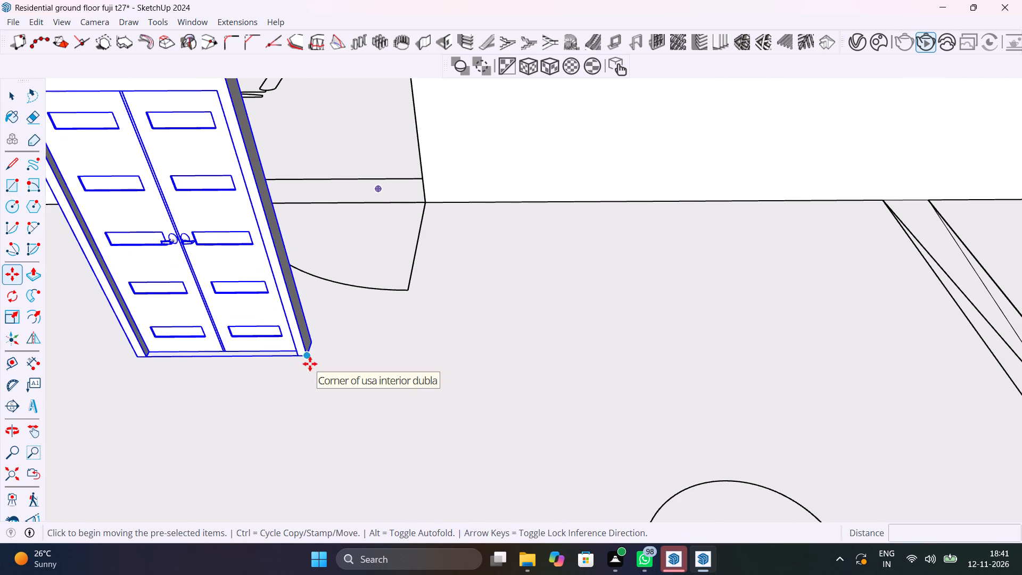
{"action": "left_click", "coordinate": [310, 363]}
{"action": "left_click", "coordinate": [421, 201]}
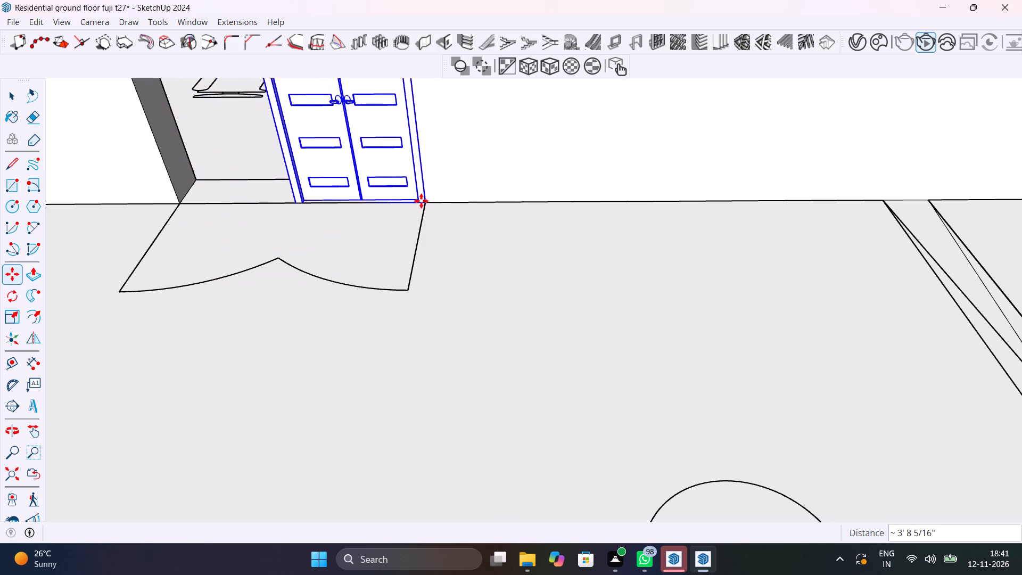
Scale the double door up uniformly from its top corner by a factor of about 2.00 to fill the opening's width.
{"action": "scroll", "coordinate": [380, 264], "scroll_direction": "down", "scroll_amount": 13}
{"action": "middle_click_drag", "start_coordinate": [356, 312], "coordinate": [441, 331]}
{"action": "scroll", "coordinate": [355, 247], "scroll_direction": "up", "scroll_amount": 6}
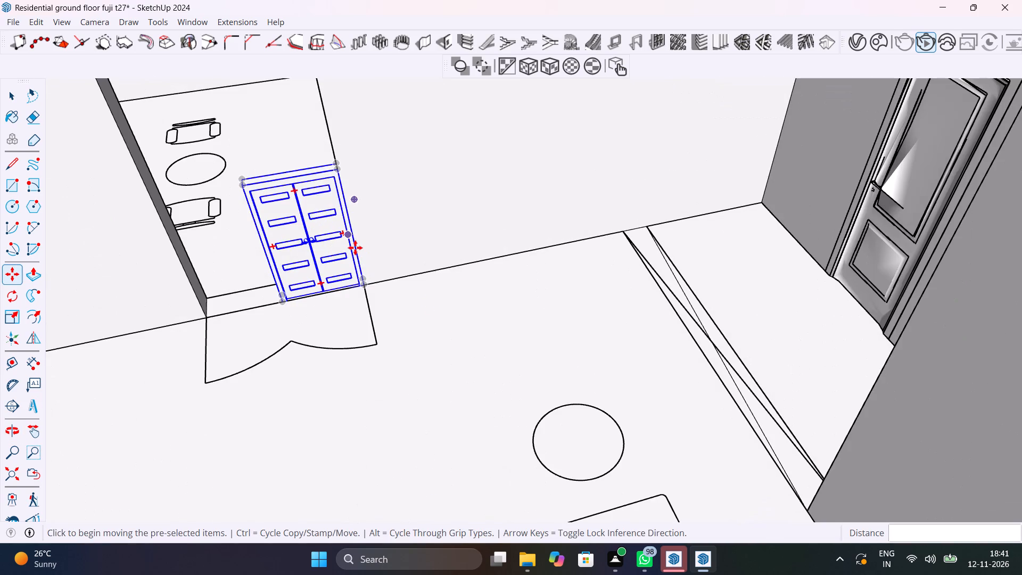
{"action": "key", "text": "s"}
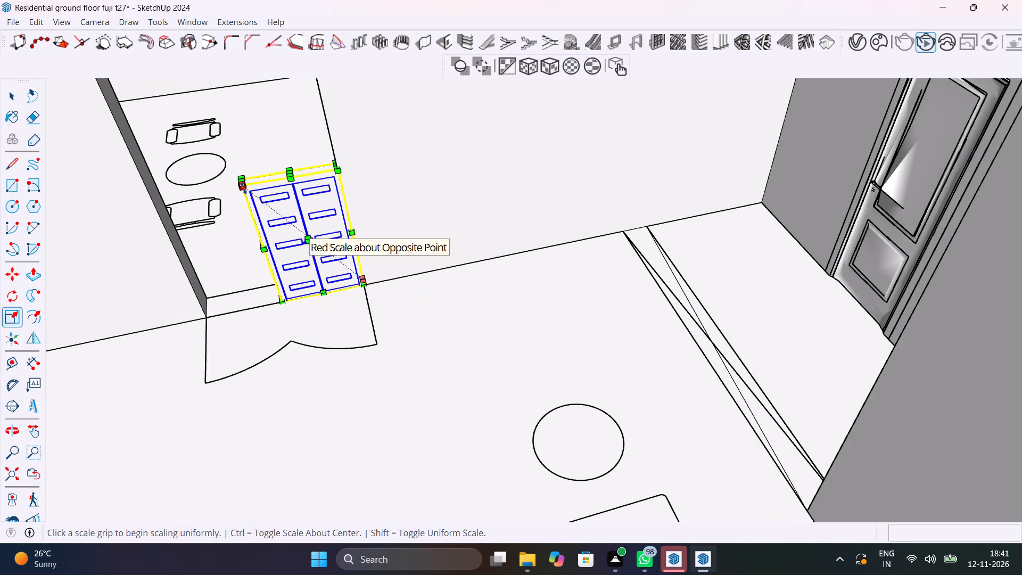
{"action": "left_click", "coordinate": [243, 188]}
{"action": "scroll", "coordinate": [159, 85], "scroll_direction": "down", "scroll_amount": 11}
{"action": "middle_click_drag", "start_coordinate": [159, 84], "coordinate": [247, 195], "text": "shift"}
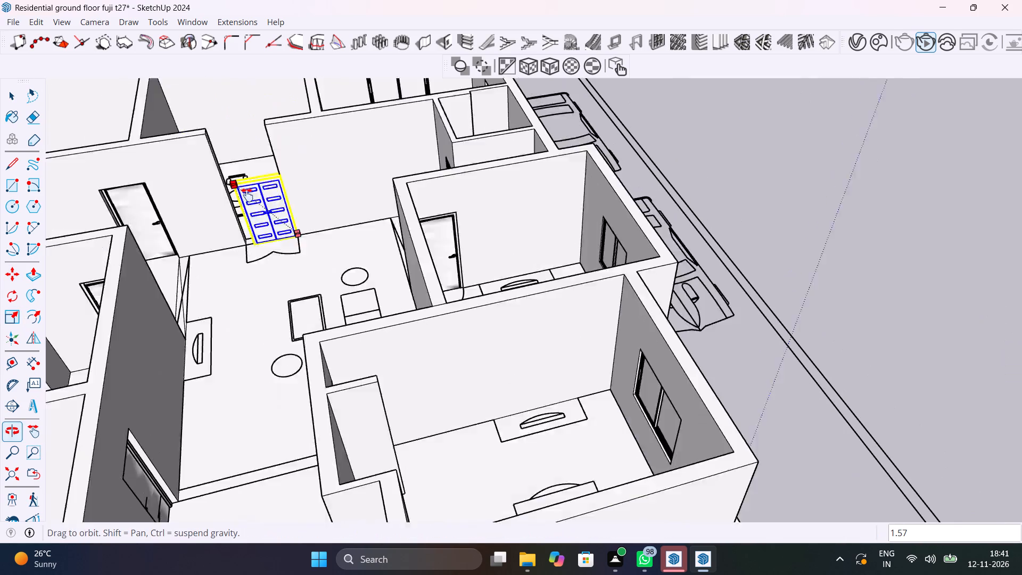
{"action": "middle_click_drag", "start_coordinate": [247, 195], "coordinate": [289, 249], "text": "shift"}
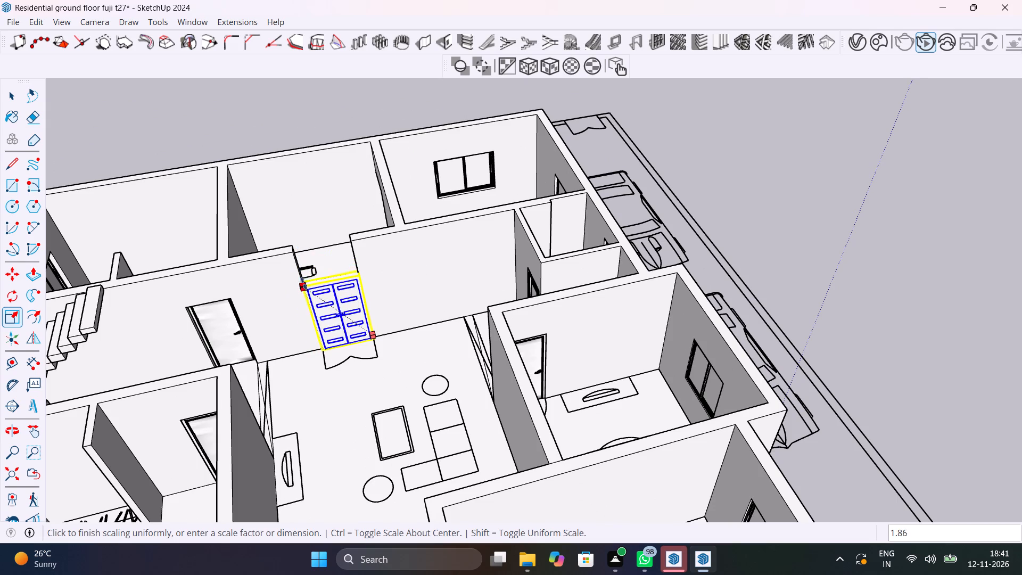
{"action": "left_click", "coordinate": [303, 282]}
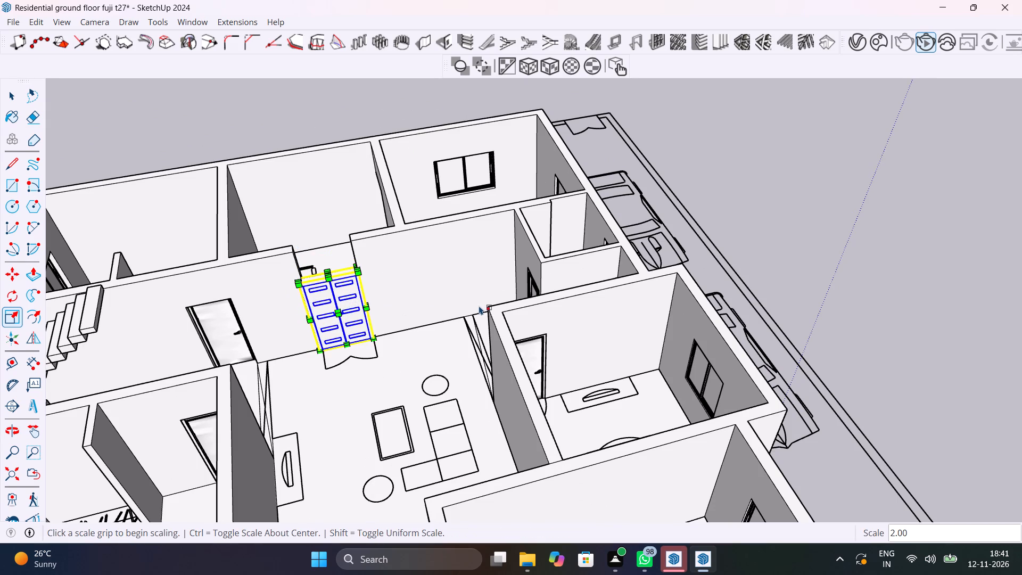
Open the wall group and copy the short top edge of the opening's end face 3' straight down.
{"action": "key", "text": "space"}
{"action": "double_click", "coordinate": [747, 187]}
{"action": "scroll", "coordinate": [355, 259], "scroll_direction": "up", "scroll_amount": 9}
{"action": "middle_click_drag", "start_coordinate": [384, 300], "coordinate": [392, 285]}
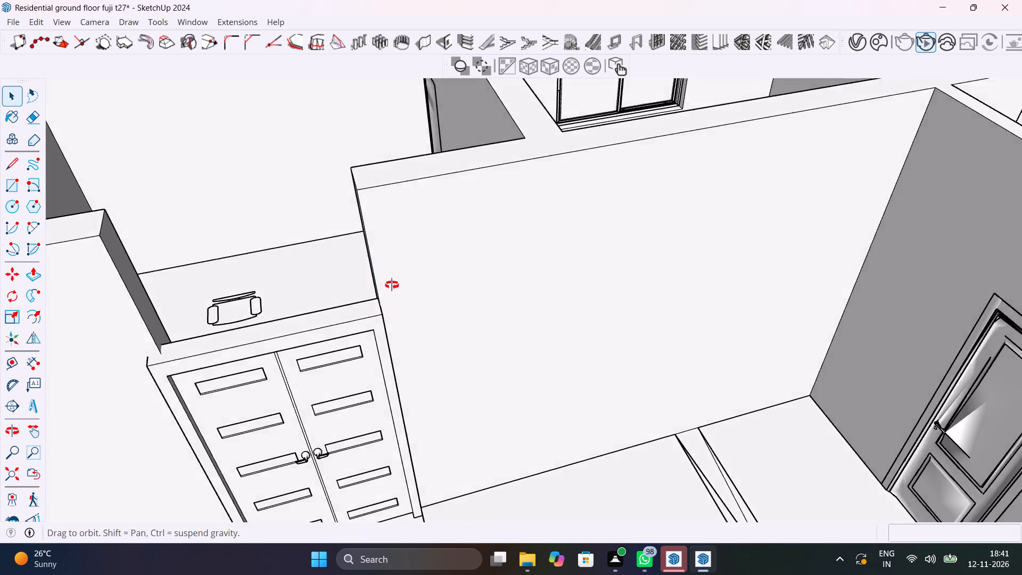
{"action": "middle_click_drag", "start_coordinate": [392, 285], "coordinate": [550, 266]}
{"action": "double_click", "coordinate": [479, 190]}
{"action": "left_click", "coordinate": [479, 190]}
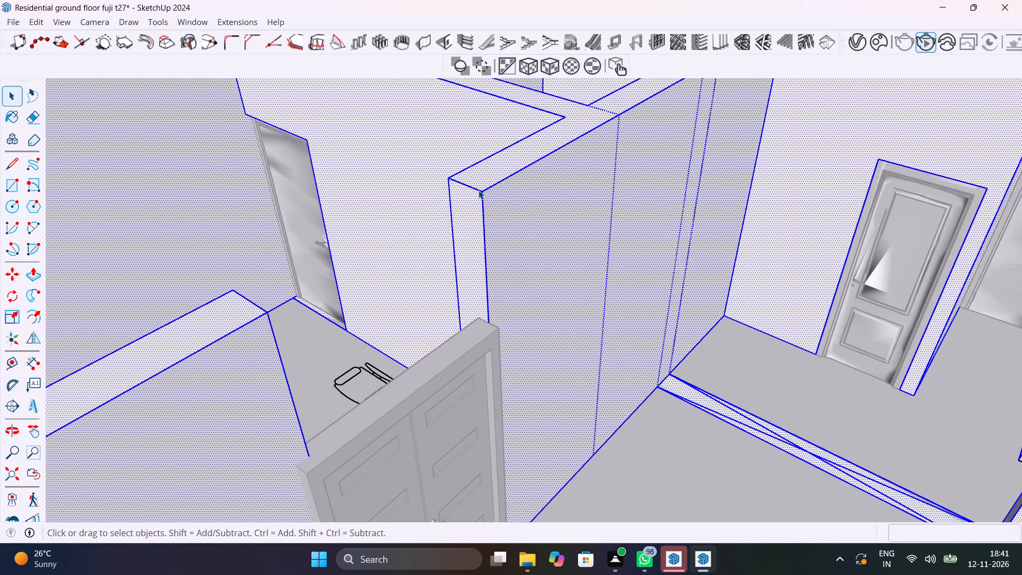
{"action": "left_click", "coordinate": [479, 190]}
{"action": "left_click", "coordinate": [477, 189]}
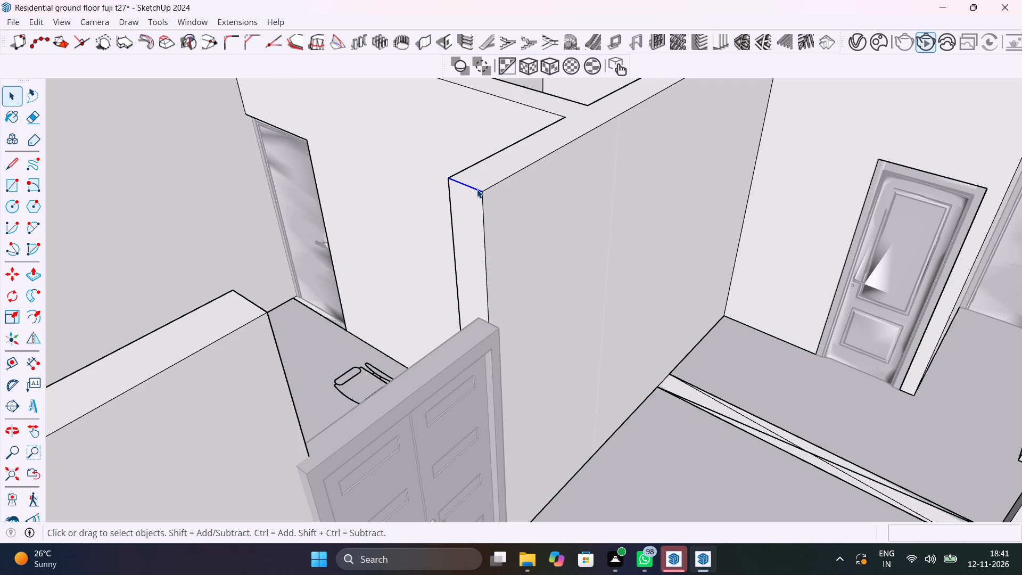
{"action": "key", "text": "m"}
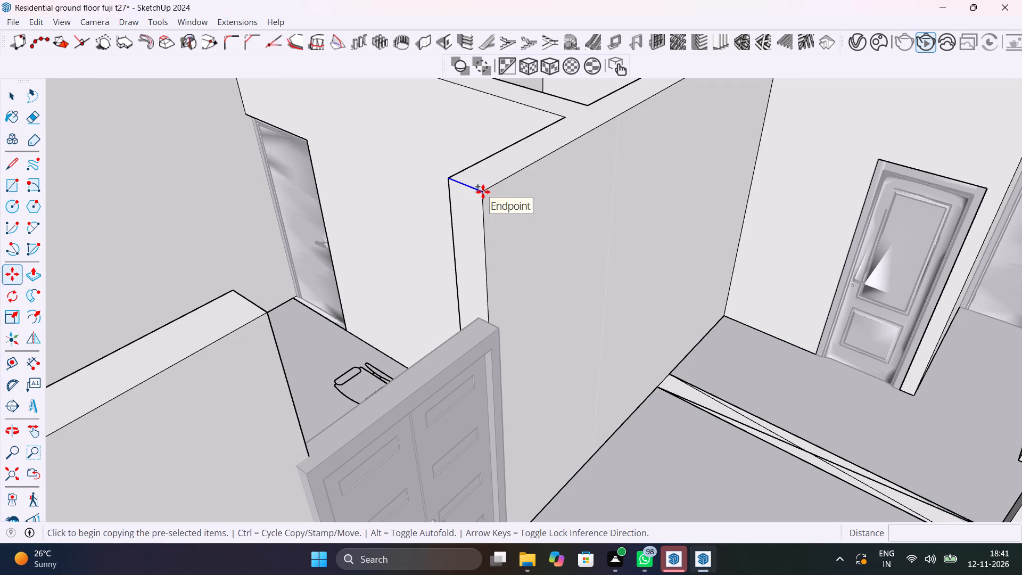
{"action": "left_click", "coordinate": [482, 194]}
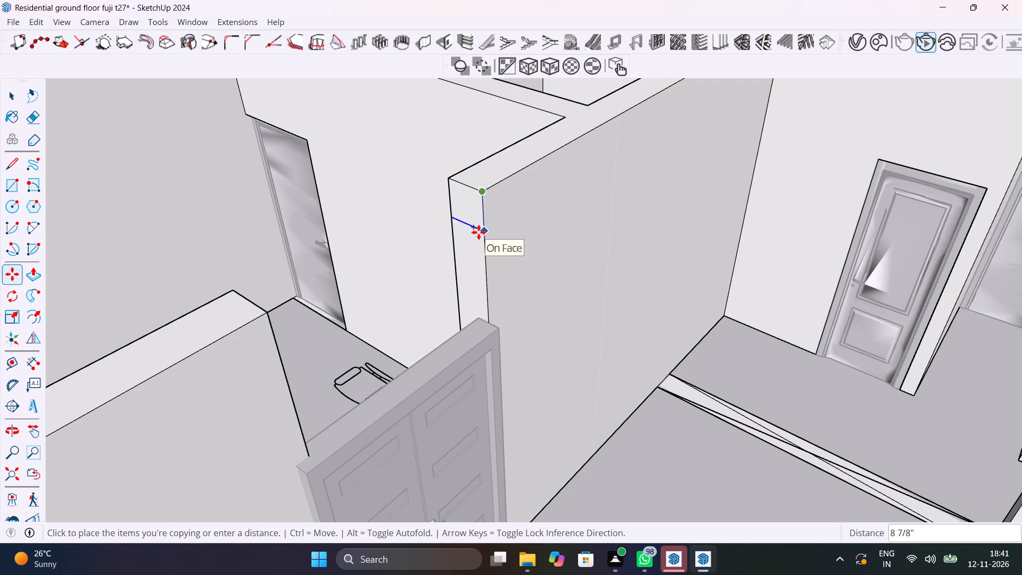
{"action": "type", "text": "3'"}
{"action": "key", "text": "Return"}
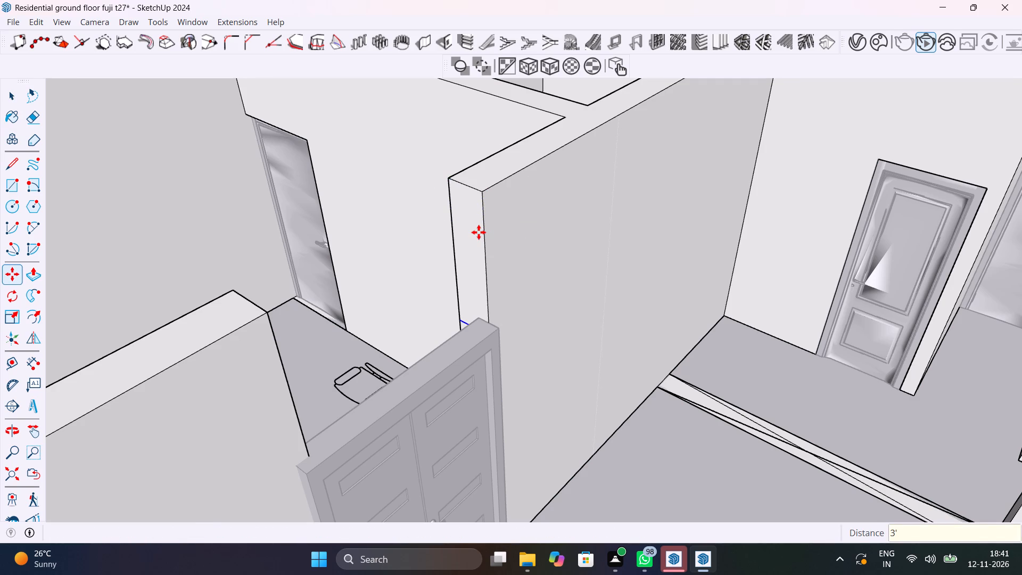
{"action": "scroll", "coordinate": [473, 270], "scroll_direction": "down", "scroll_amount": 9}
{"action": "key", "text": "space"}
Examine the double door in the seating-area opening from several angles and leave the wall group.
{"action": "middle_click_drag", "start_coordinate": [468, 332], "coordinate": [656, 321]}
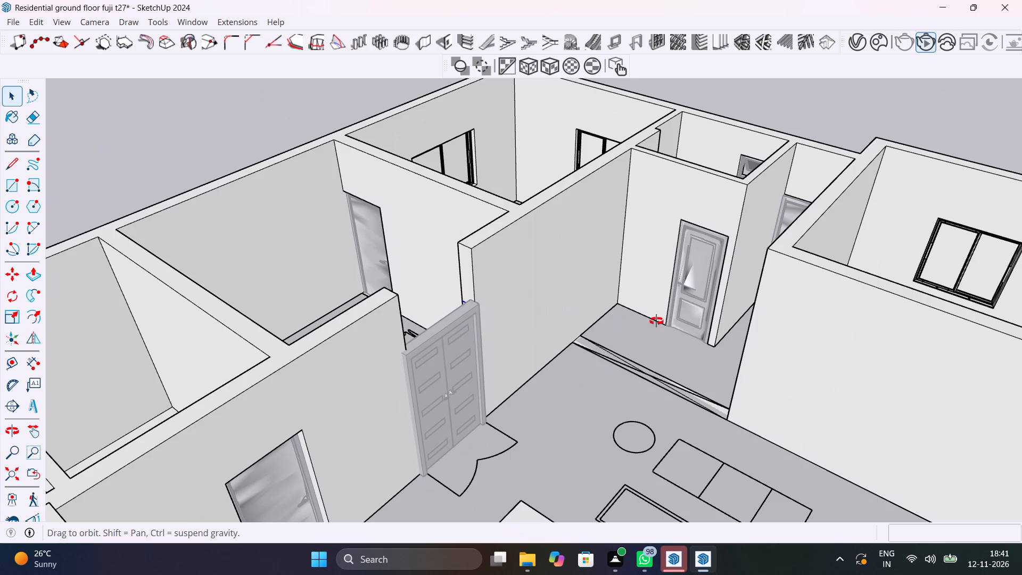
{"action": "middle_click_drag", "start_coordinate": [656, 321], "coordinate": [704, 330]}
{"action": "scroll", "coordinate": [463, 342], "scroll_direction": "down", "scroll_amount": 5}
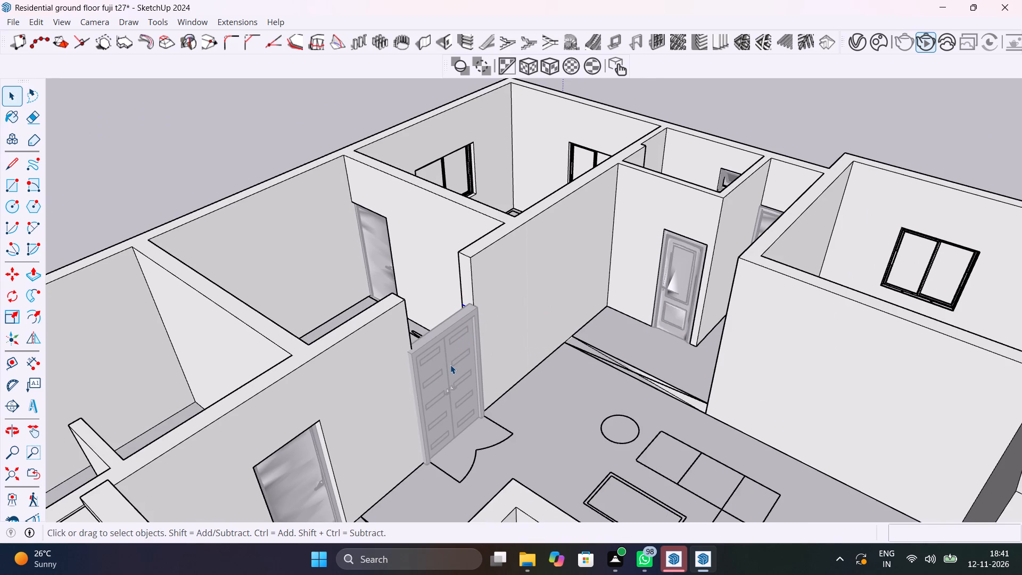
{"action": "scroll", "coordinate": [451, 366], "scroll_direction": "down", "scroll_amount": 3}
{"action": "middle_click_drag", "start_coordinate": [454, 388], "coordinate": [750, 496]}
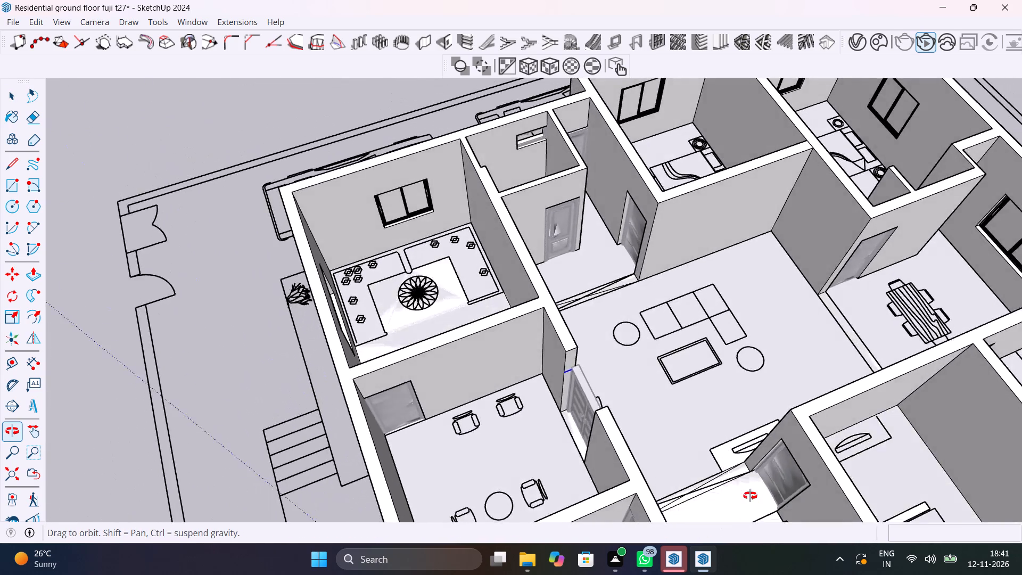
{"action": "middle_click_drag", "start_coordinate": [750, 496], "coordinate": [316, 374]}
{"action": "scroll", "coordinate": [414, 281], "scroll_direction": "up", "scroll_amount": 3}
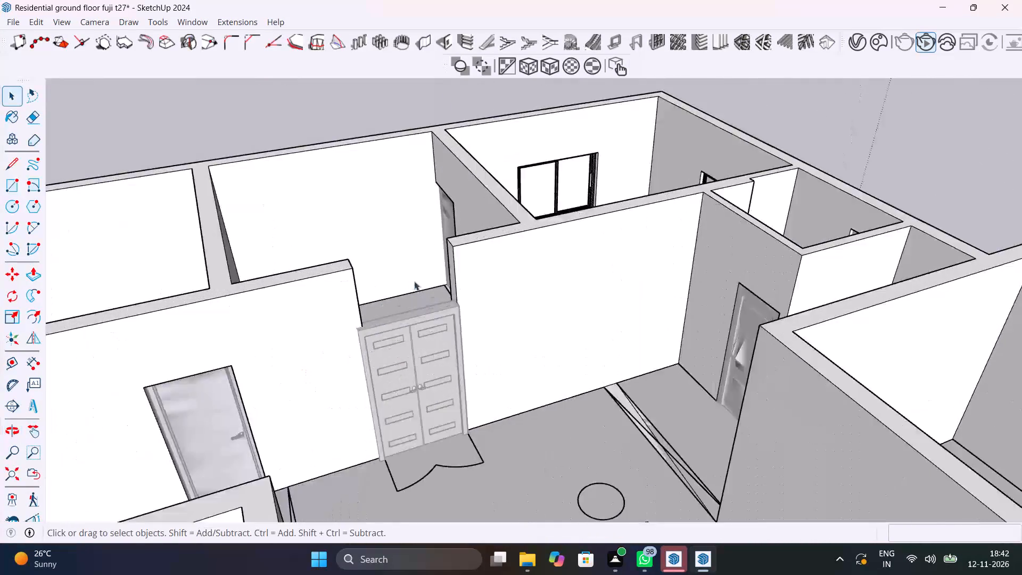
{"action": "scroll", "coordinate": [414, 281], "scroll_direction": "up", "scroll_amount": 7}
{"action": "scroll", "coordinate": [452, 298], "scroll_direction": "down", "scroll_amount": 15}
{"action": "left_click", "coordinate": [905, 160]}
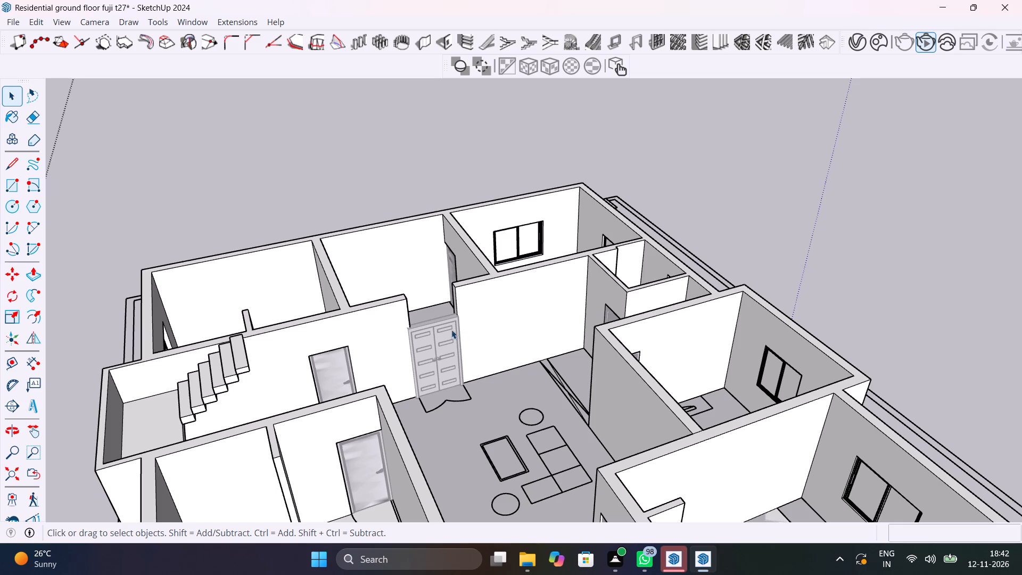
{"action": "left_click", "coordinate": [683, 161]}
{"action": "scroll", "coordinate": [442, 305], "scroll_direction": "up", "scroll_amount": 6}
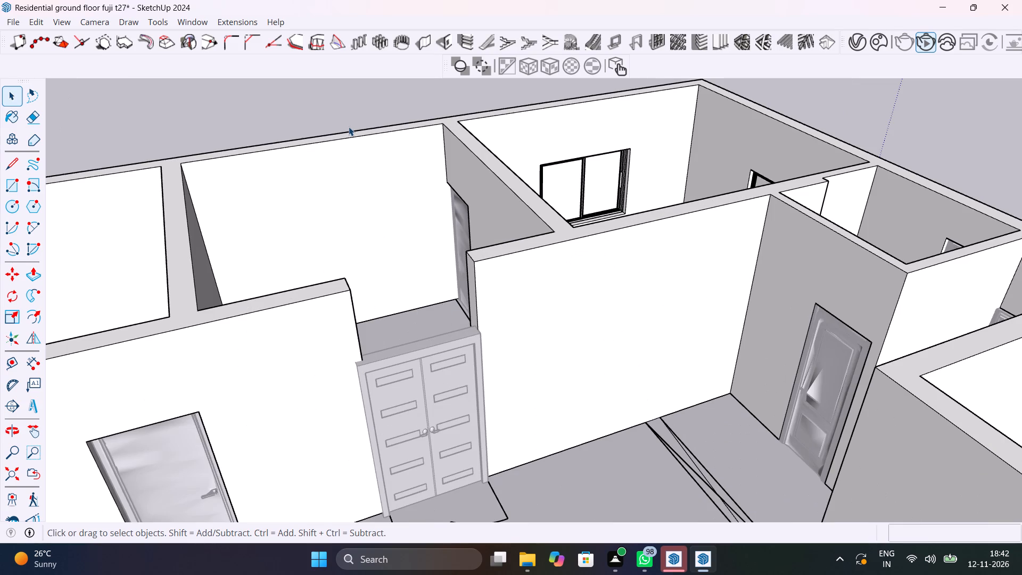
{"action": "left_click", "coordinate": [349, 127]}
{"action": "double_click", "coordinate": [341, 120]}
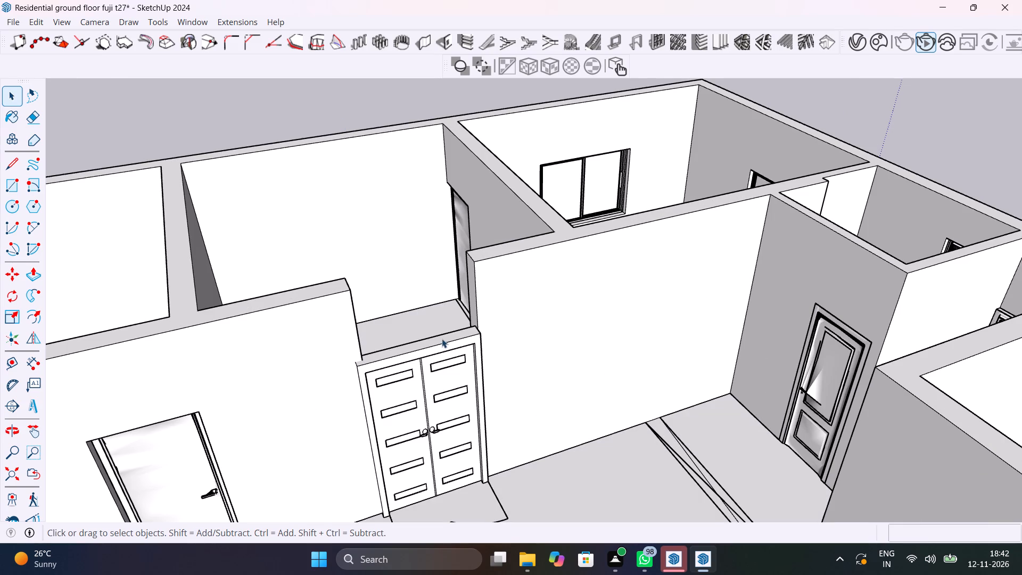
Scale the double door down in height from its top so it sits lower in the opening.
{"action": "left_click", "coordinate": [449, 343]}
{"action": "scroll", "coordinate": [445, 342], "scroll_direction": "up", "scroll_amount": 6}
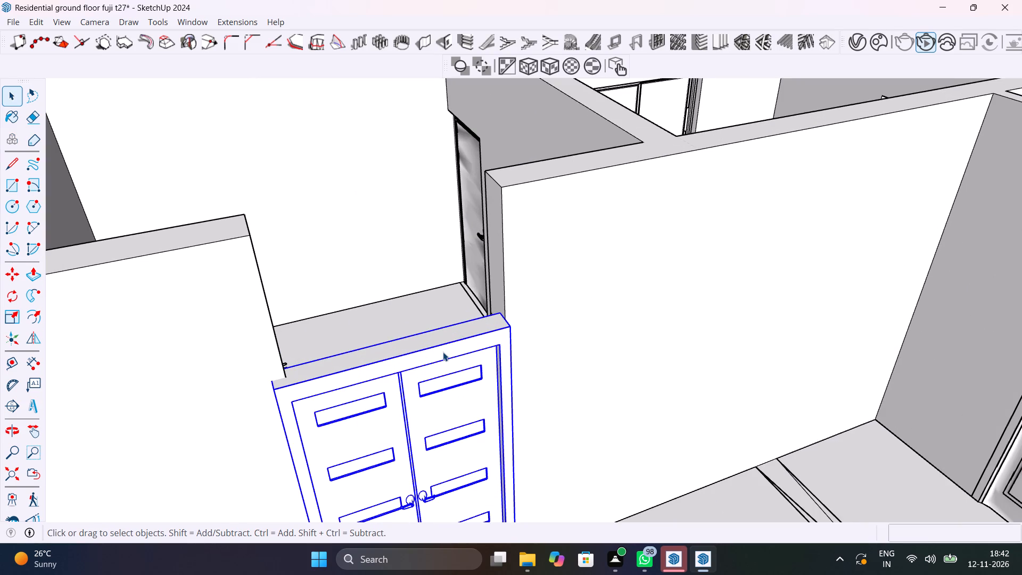
{"action": "middle_click_drag", "start_coordinate": [482, 338], "coordinate": [572, 423]}
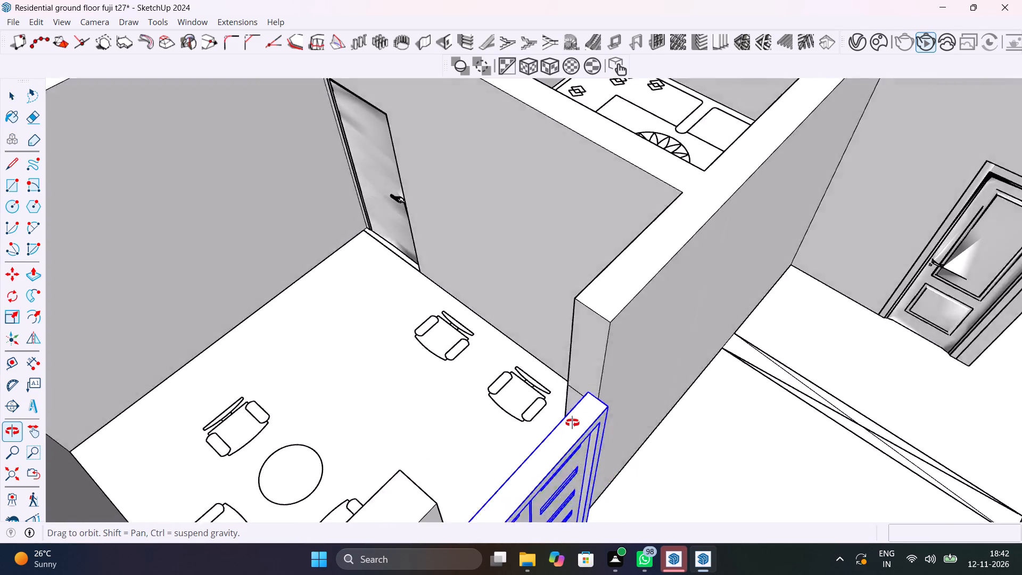
{"action": "middle_click_drag", "start_coordinate": [572, 423], "coordinate": [451, 391]}
{"action": "key", "text": "s"}
{"action": "left_click", "coordinate": [373, 389]}
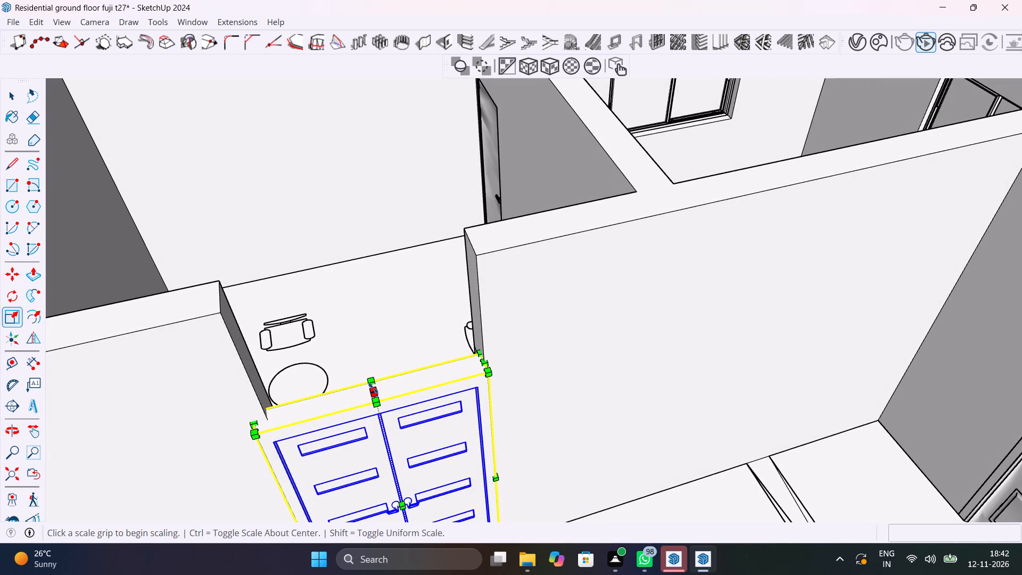
{"action": "left_click", "coordinate": [409, 436]}
{"action": "key", "text": "space"}
In the wall group, Push/Pull the upper part of the opening's end face 4' to the opposite wall, closing the gap above the door.
{"action": "middle_click_drag", "start_coordinate": [445, 428], "coordinate": [490, 358]}
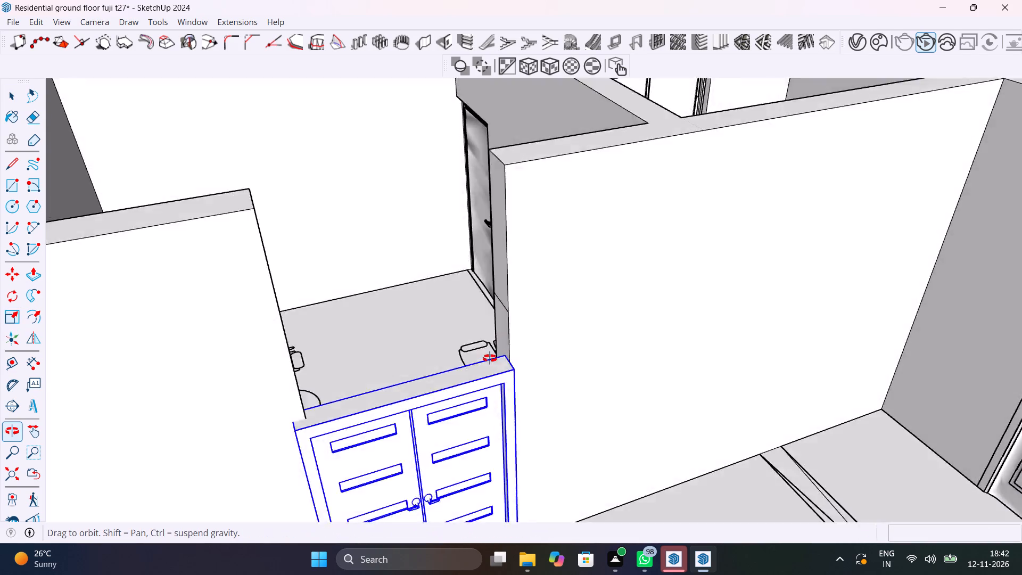
{"action": "middle_click_drag", "start_coordinate": [490, 358], "coordinate": [585, 326]}
{"action": "left_click", "coordinate": [625, 204]}
{"action": "triple_click", "coordinate": [625, 204]}
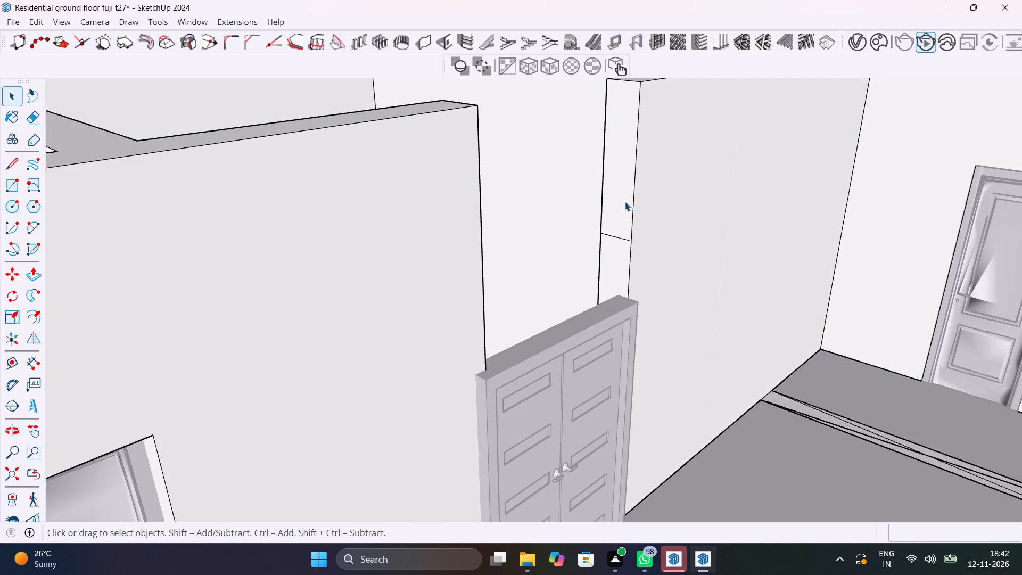
{"action": "left_click", "coordinate": [625, 202]}
{"action": "key", "text": "p"}
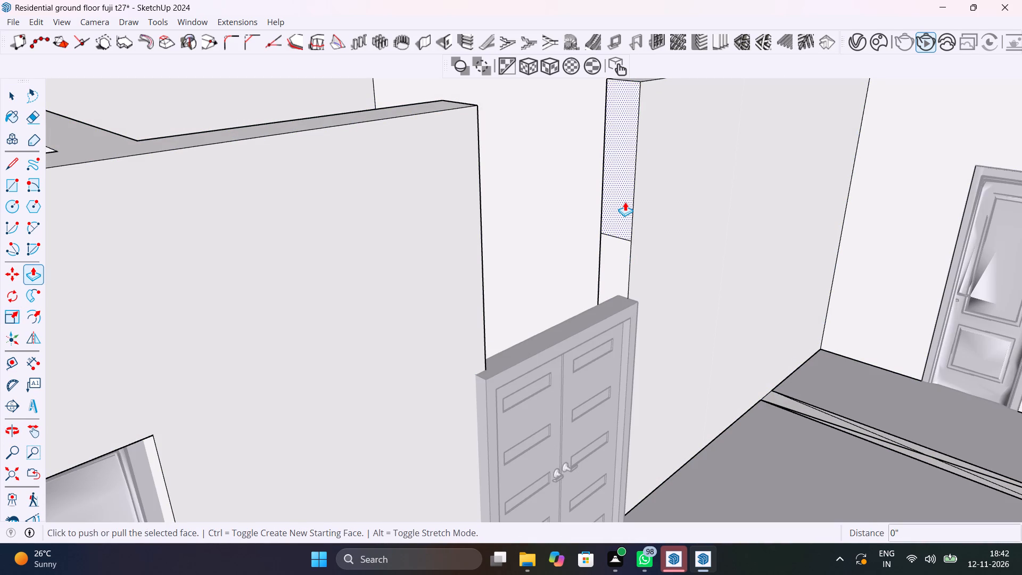
{"action": "left_click", "coordinate": [625, 202]}
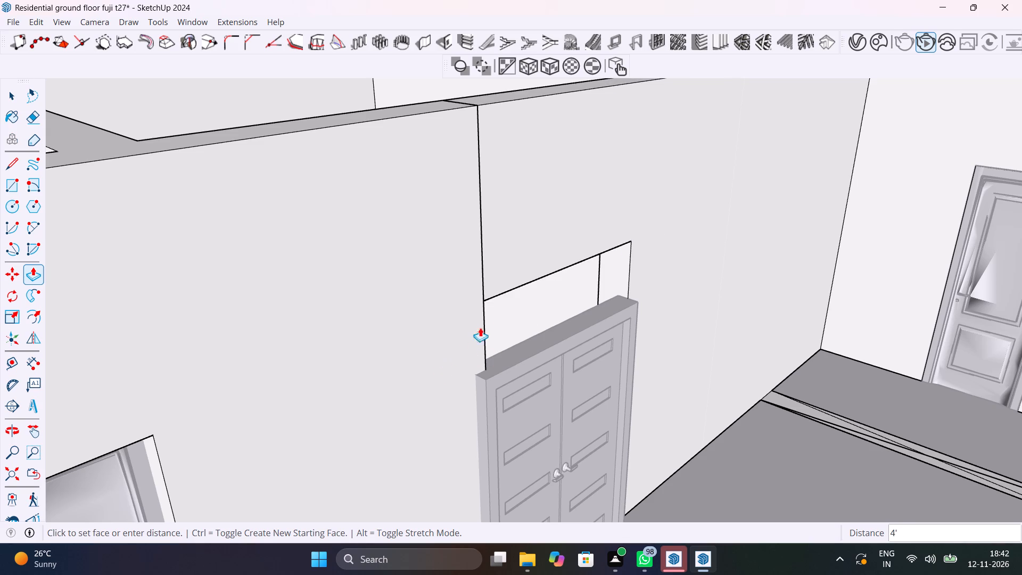
{"action": "left_click", "coordinate": [486, 328]}
{"action": "middle_click_drag", "start_coordinate": [514, 401], "coordinate": [325, 495]}
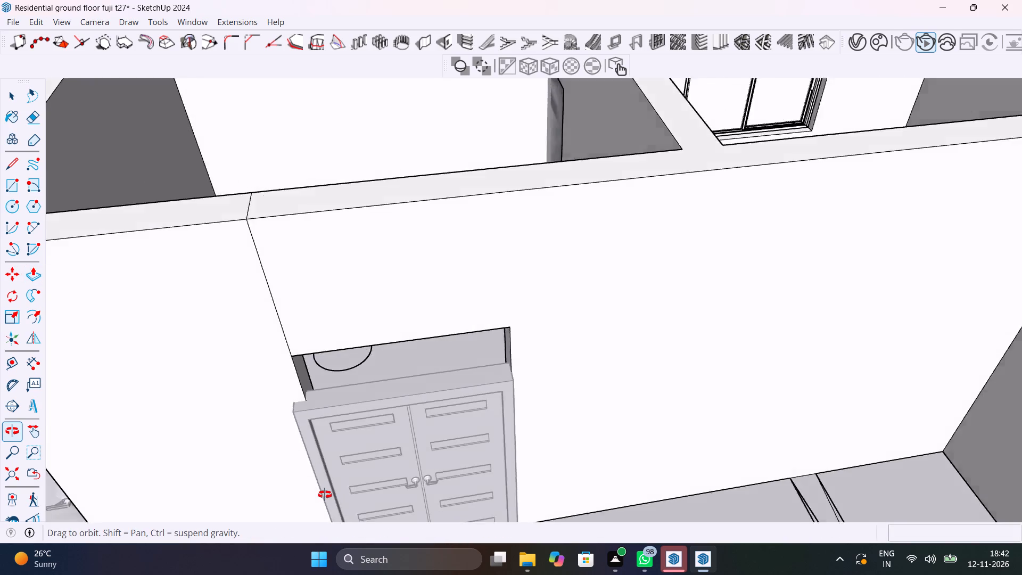
{"action": "middle_click_drag", "start_coordinate": [325, 495], "coordinate": [571, 503]}
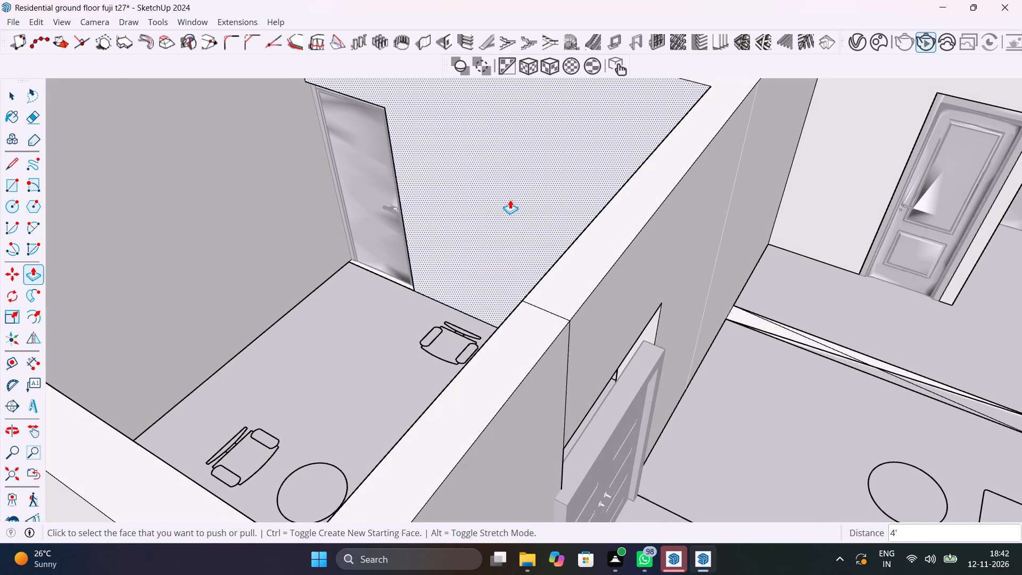
{"action": "scroll", "coordinate": [510, 200], "scroll_direction": "down", "scroll_amount": 3}
{"action": "middle_click_drag", "start_coordinate": [628, 277], "coordinate": [470, 231]}
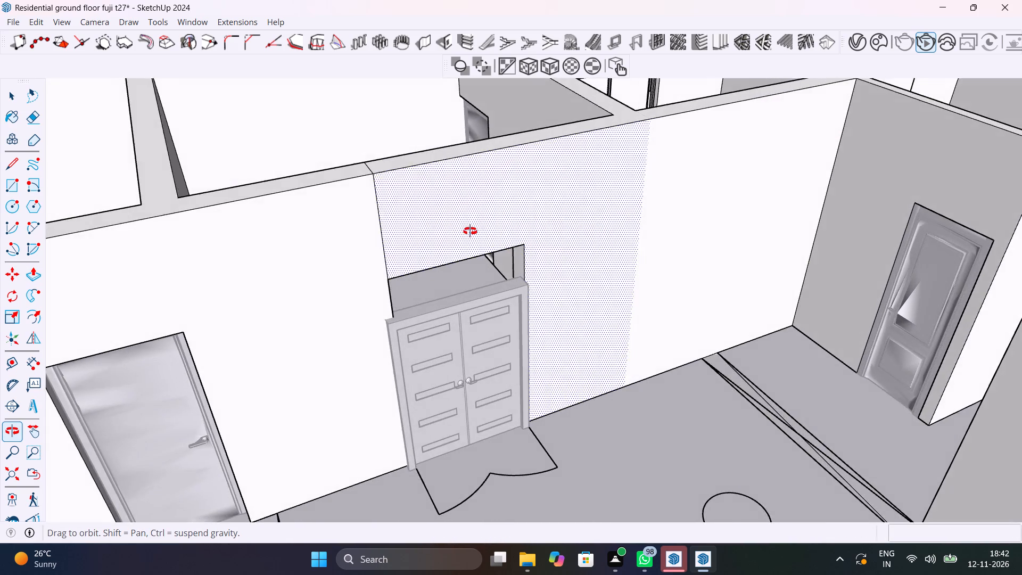
{"action": "middle_click_drag", "start_coordinate": [470, 231], "coordinate": [534, 211]}
{"action": "key", "text": "space"}
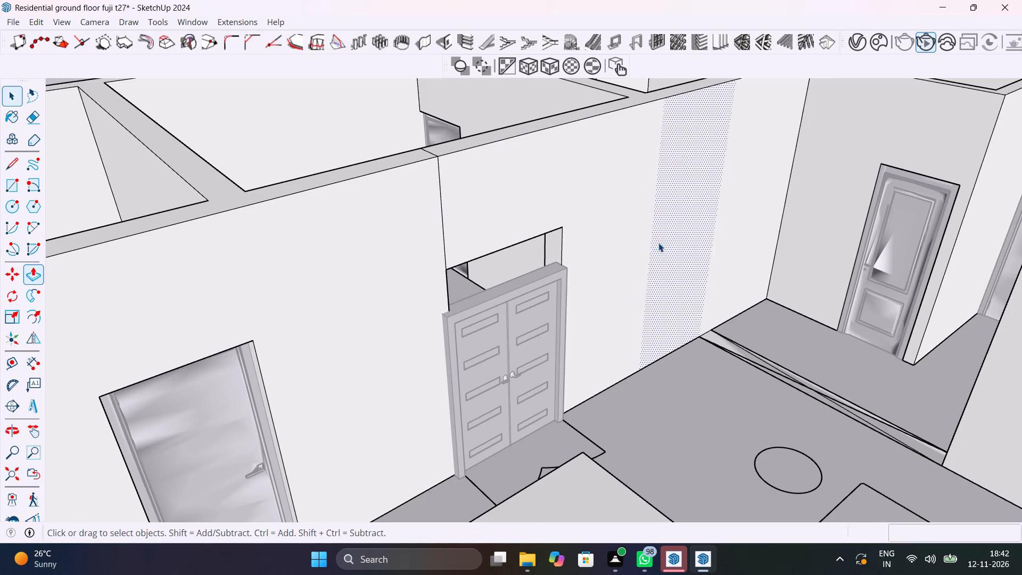
Erase the leftover vertical and top seam edges where the new wall piece above the door meets the existing wall.
{"action": "scroll", "coordinate": [613, 302], "scroll_direction": "down", "scroll_amount": 6}
{"action": "middle_click_drag", "start_coordinate": [613, 302], "coordinate": [565, 376]}
{"action": "scroll", "coordinate": [510, 375], "scroll_direction": "up", "scroll_amount": 4}
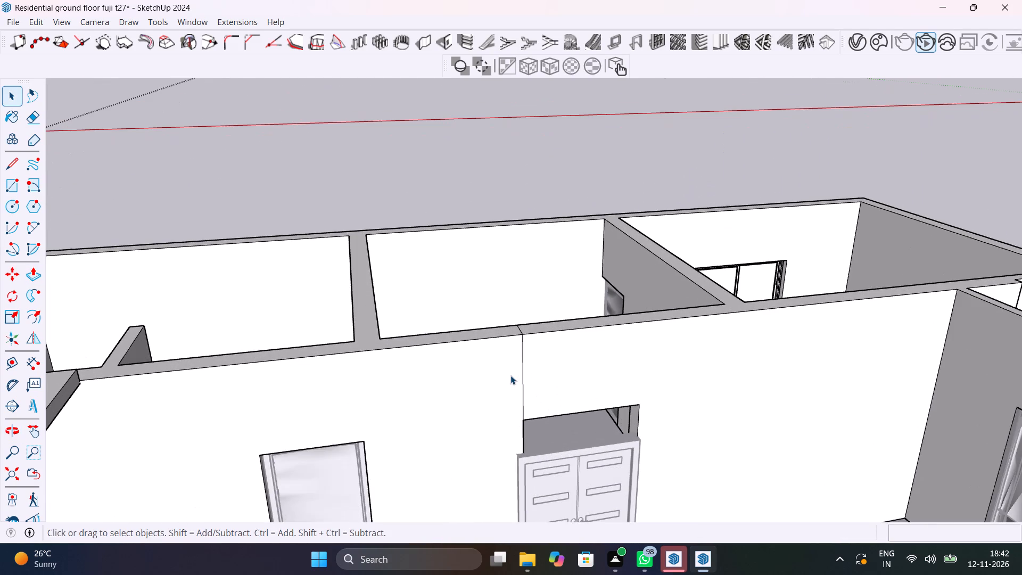
{"action": "key", "text": "e"}
{"action": "left_click_drag", "start_coordinate": [510, 375], "coordinate": [527, 364]}
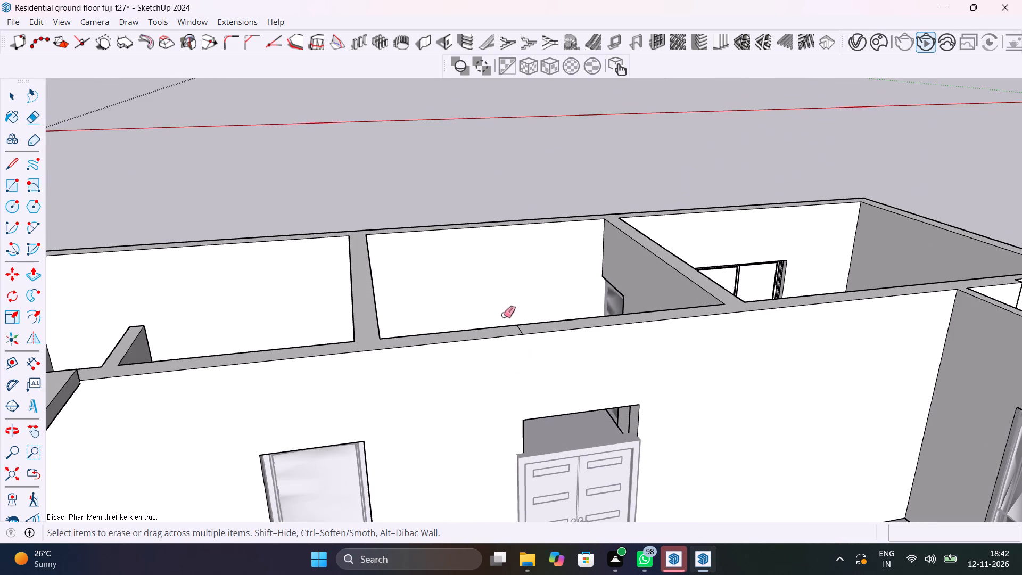
{"action": "left_click_drag", "start_coordinate": [523, 328], "coordinate": [516, 328]}
{"action": "scroll", "coordinate": [518, 335], "scroll_direction": "down", "scroll_amount": 6}
{"action": "key", "text": "space"}
{"action": "left_click", "coordinate": [655, 383]}
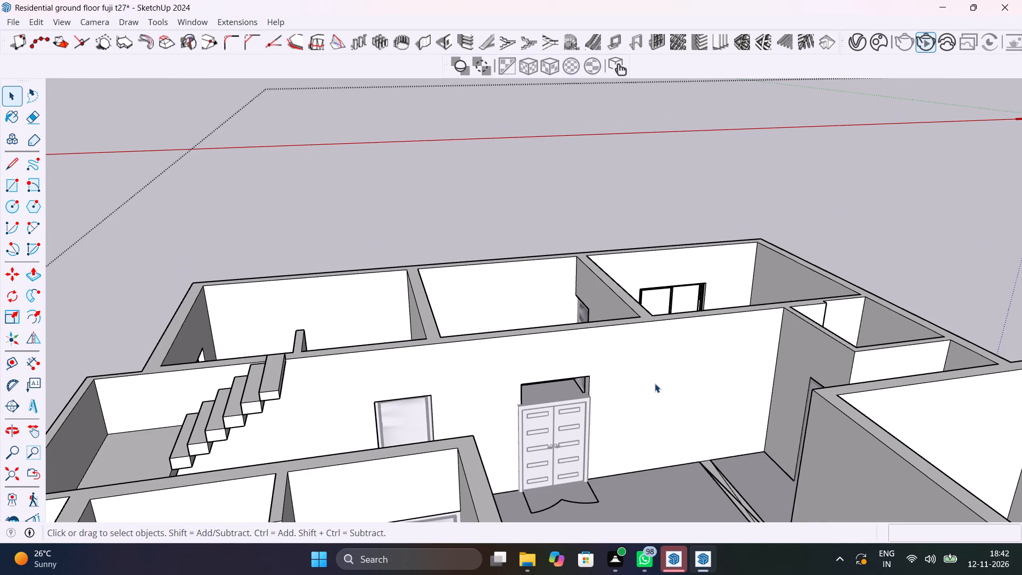
{"action": "scroll", "coordinate": [646, 385], "scroll_direction": "down", "scroll_amount": 5}
{"action": "scroll", "coordinate": [654, 381], "scroll_direction": "up", "scroll_amount": 5}
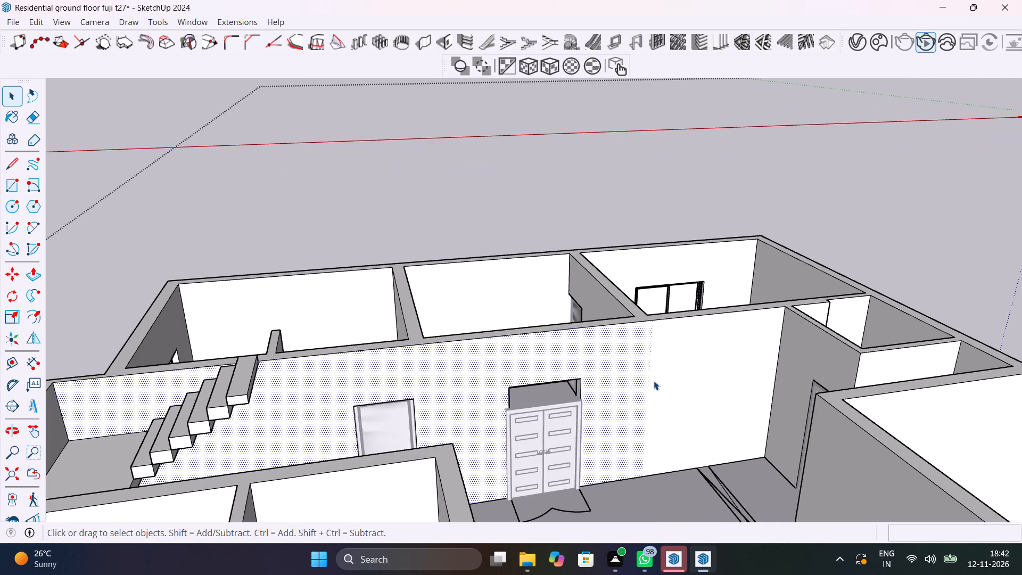
Erase the leftover vertical seam edges on the living room wall face between the double door and the adjoining corner.
{"action": "double_click", "coordinate": [647, 375]}
{"action": "left_click", "coordinate": [650, 381]}
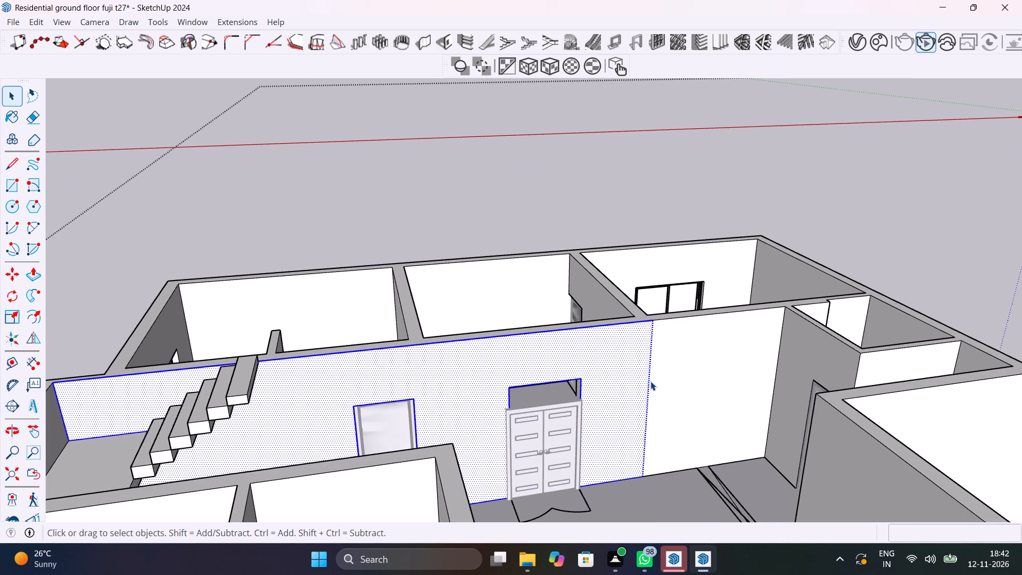
{"action": "key", "text": "Delete"}
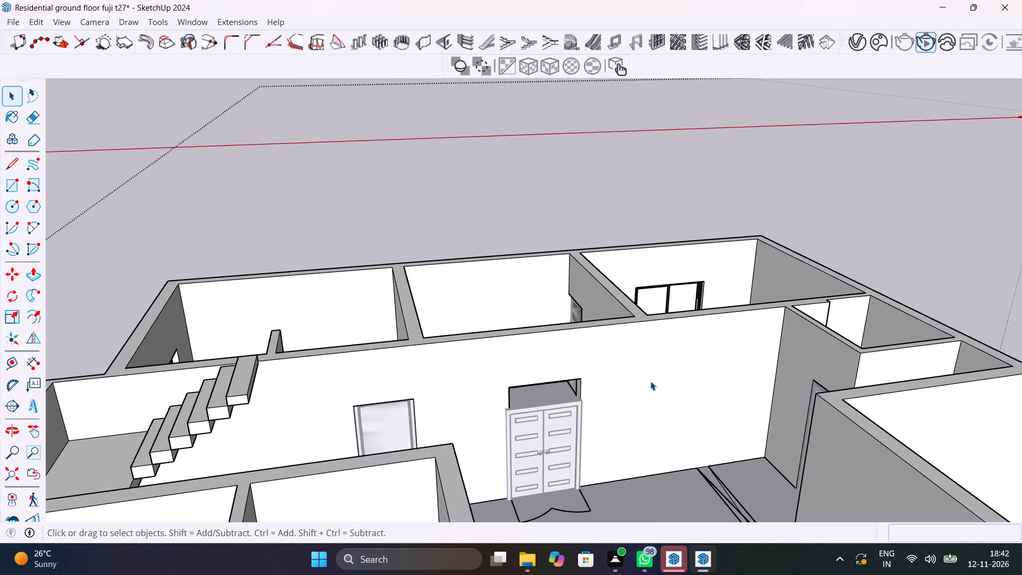
{"action": "left_click", "coordinate": [650, 381]}
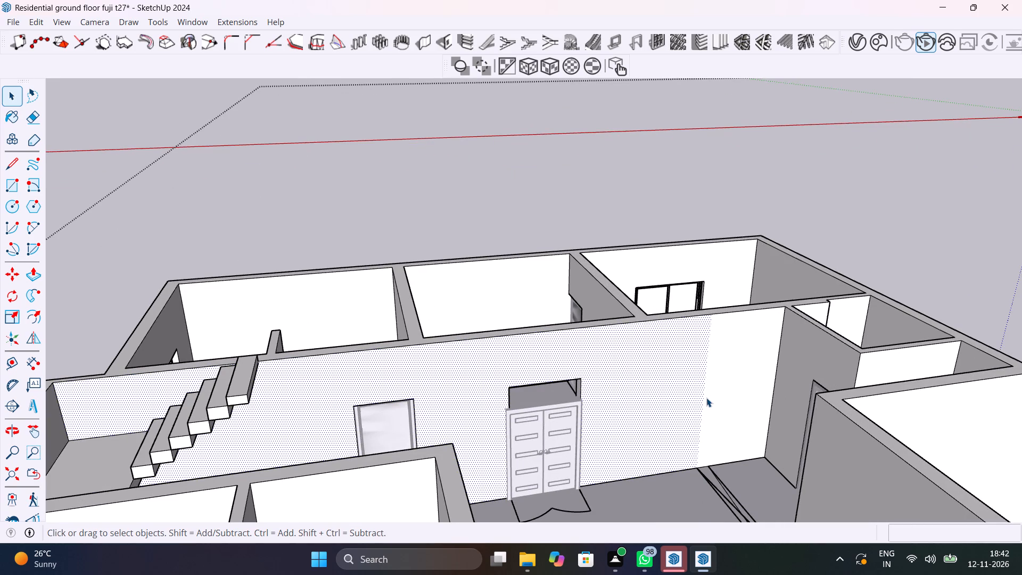
{"action": "double_click", "coordinate": [706, 398]}
{"action": "left_click", "coordinate": [706, 401]}
{"action": "double_click", "coordinate": [706, 401]}
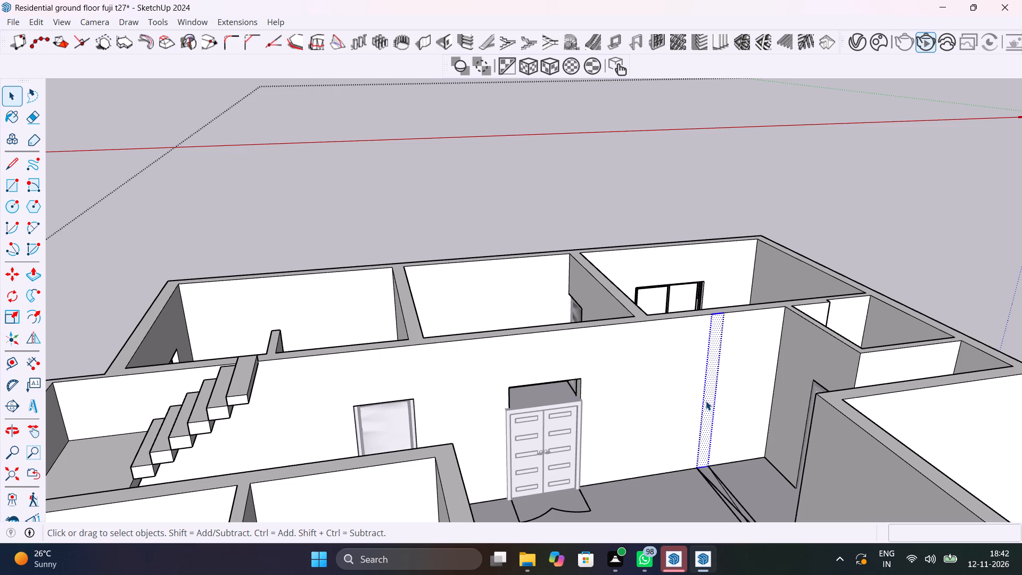
{"action": "left_click", "coordinate": [701, 414]}
{"action": "key", "text": "Delete"}
{"action": "left_click", "coordinate": [667, 393]}
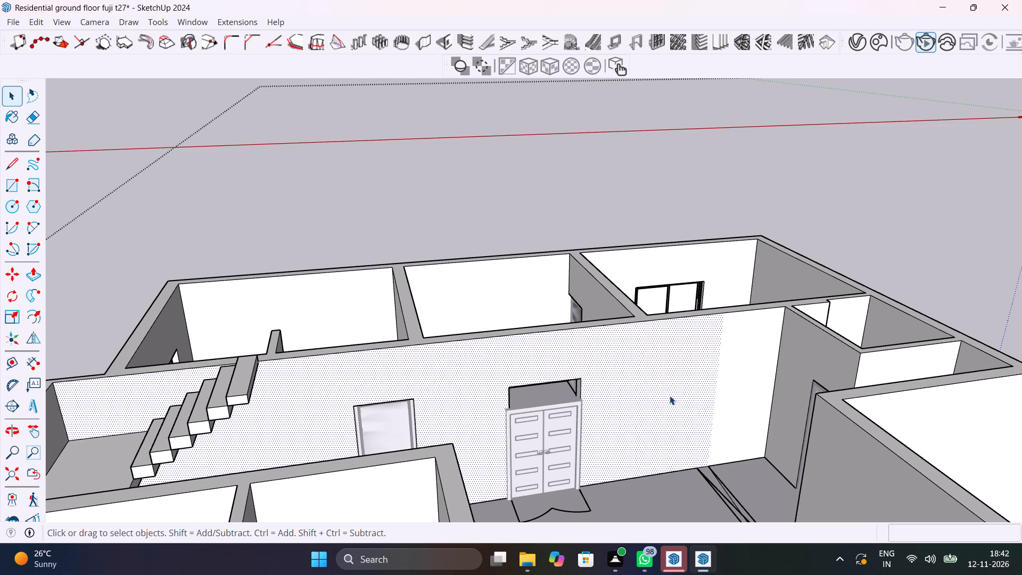
{"action": "double_click", "coordinate": [722, 418]}
{"action": "left_click", "coordinate": [713, 410]}
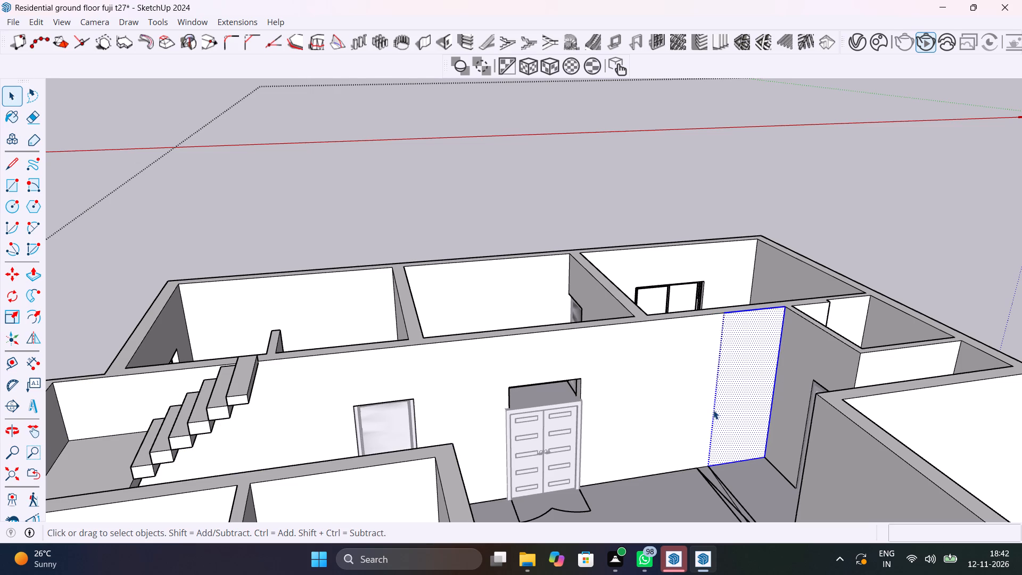
{"action": "key", "text": "Delete"}
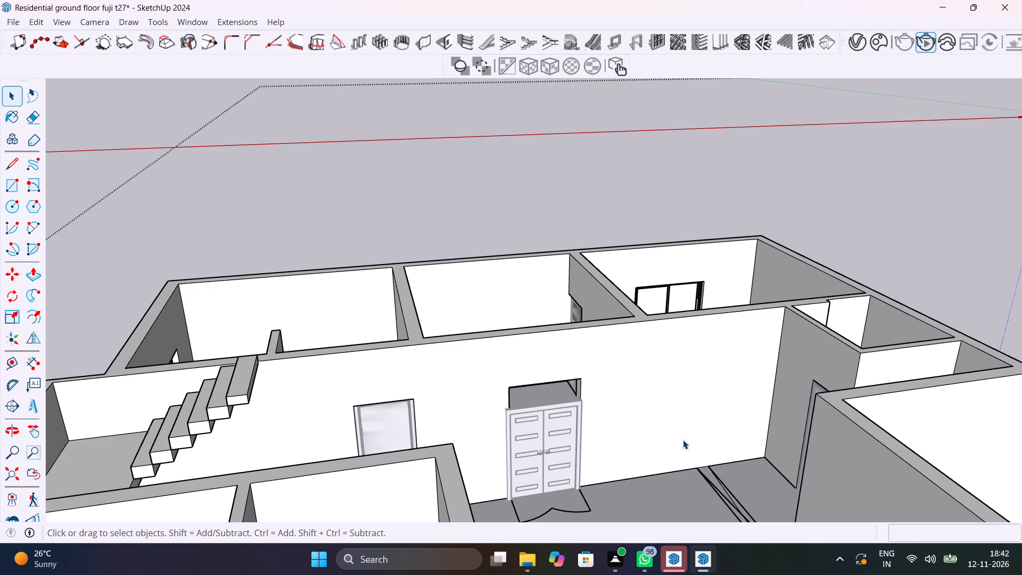
{"action": "left_click", "coordinate": [629, 458]}
{"action": "double_click", "coordinate": [710, 395]}
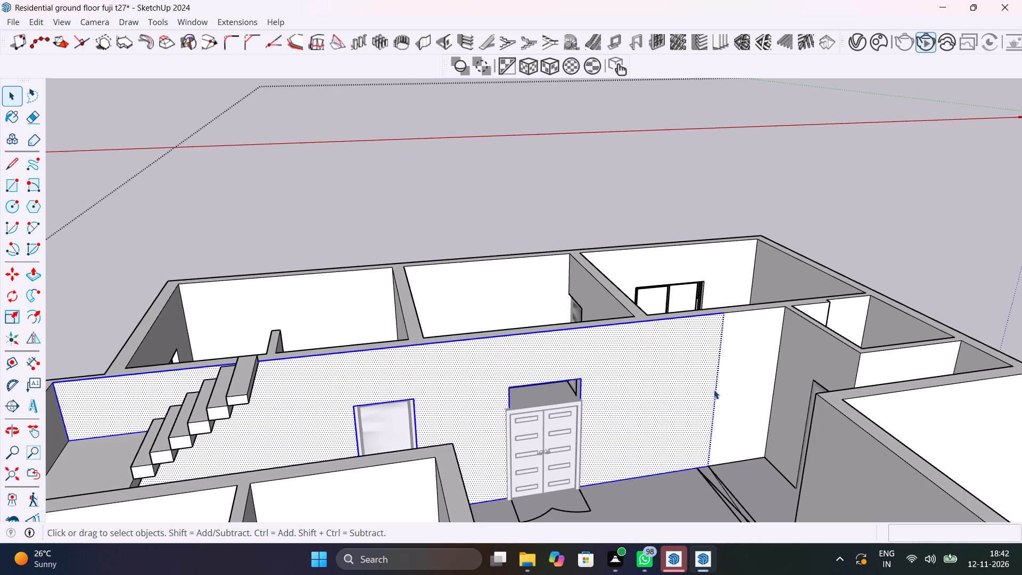
{"action": "left_click", "coordinate": [715, 391]}
{"action": "left_click", "coordinate": [715, 391]}
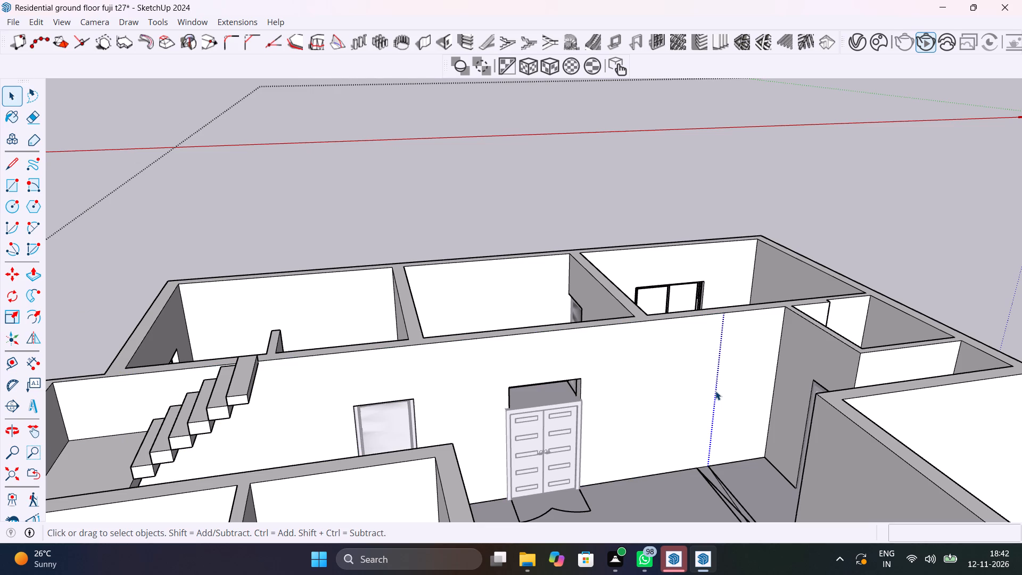
{"action": "key", "text": "Delete"}
{"action": "left_click", "coordinate": [715, 391]}
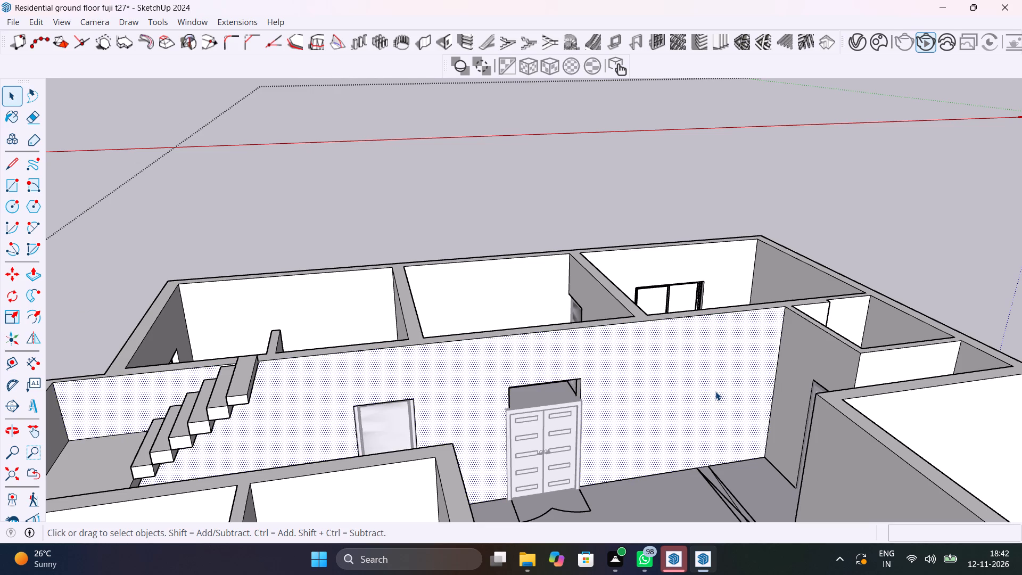
Erase the vertical seam edge above the double door on the wall's opposite face and leave the wall group.
{"action": "scroll", "coordinate": [702, 392], "scroll_direction": "down", "scroll_amount": 5}
{"action": "middle_click_drag", "start_coordinate": [719, 398], "coordinate": [965, 454]}
{"action": "scroll", "coordinate": [625, 402], "scroll_direction": "up", "scroll_amount": 1}
{"action": "middle_click_drag", "start_coordinate": [626, 402], "coordinate": [660, 407]}
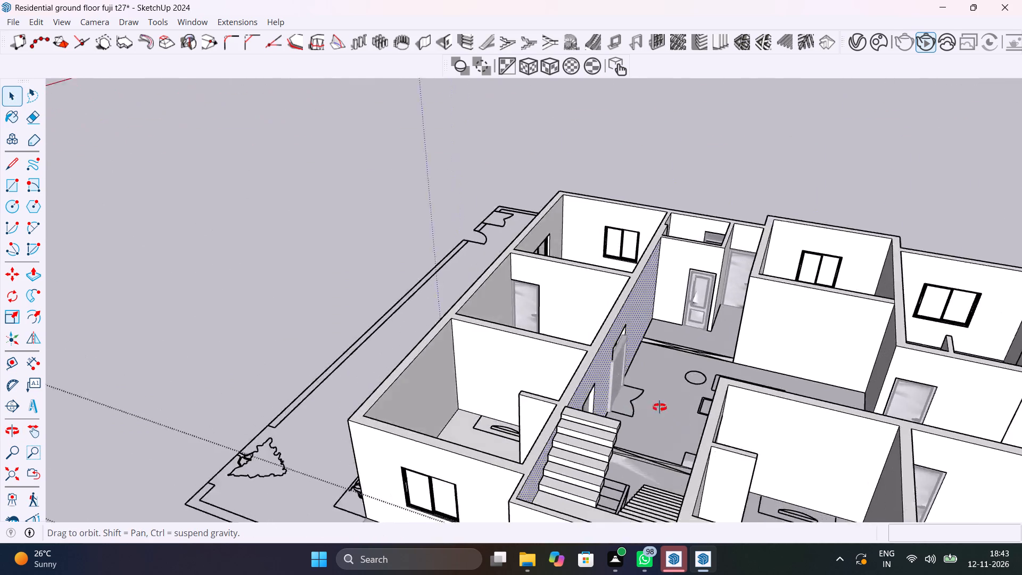
{"action": "middle_click_drag", "start_coordinate": [660, 407], "coordinate": [1021, 416]}
{"action": "scroll", "coordinate": [567, 272], "scroll_direction": "up", "scroll_amount": 4}
{"action": "left_click", "coordinate": [572, 261]}
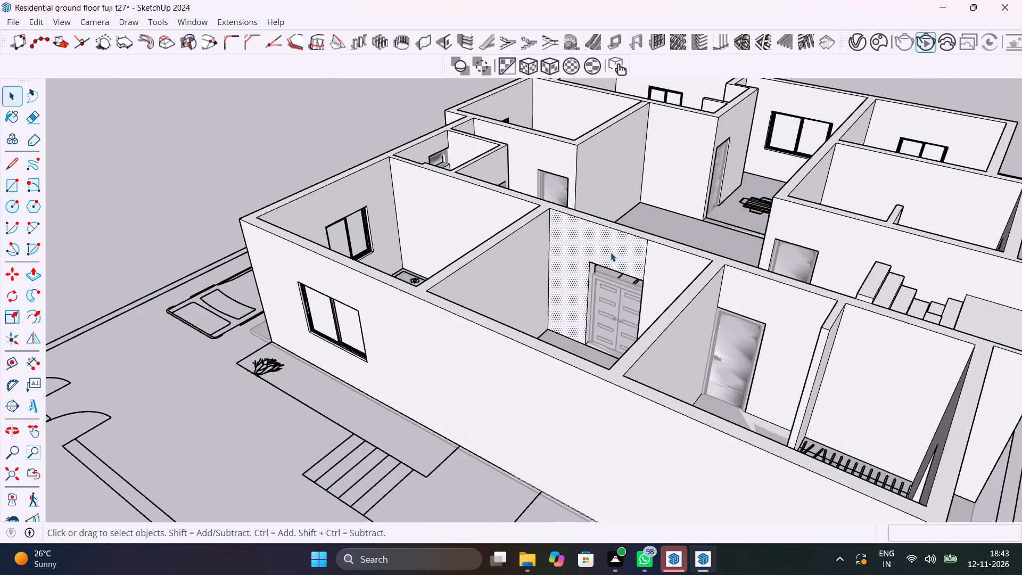
{"action": "scroll", "coordinate": [611, 252], "scroll_direction": "up", "scroll_amount": 9}
{"action": "key", "text": "e"}
{"action": "left_click_drag", "start_coordinate": [656, 265], "coordinate": [665, 268]}
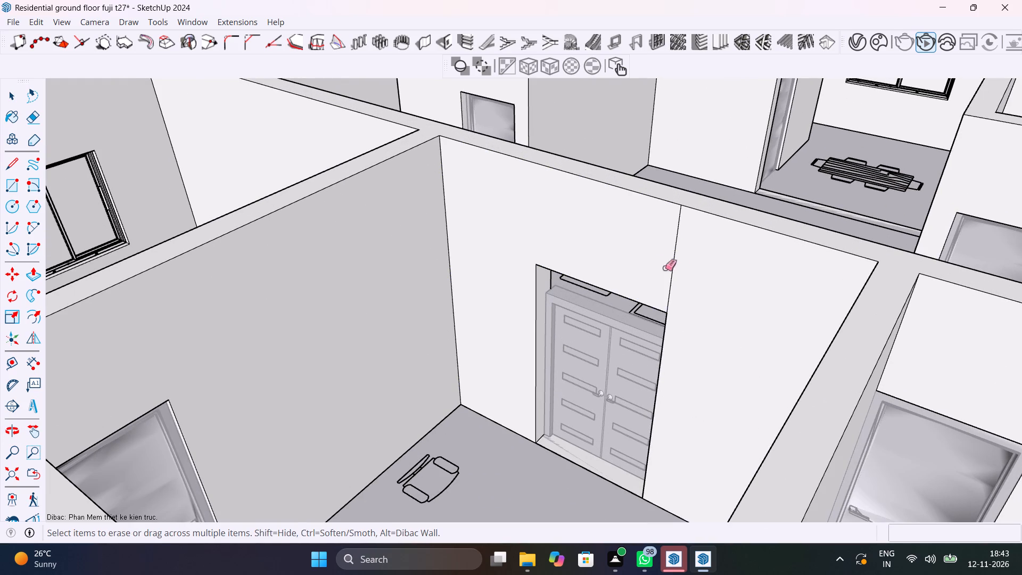
{"action": "left_click_drag", "start_coordinate": [665, 268], "coordinate": [688, 277]}
{"action": "middle_click_drag", "start_coordinate": [693, 300], "coordinate": [451, 327]}
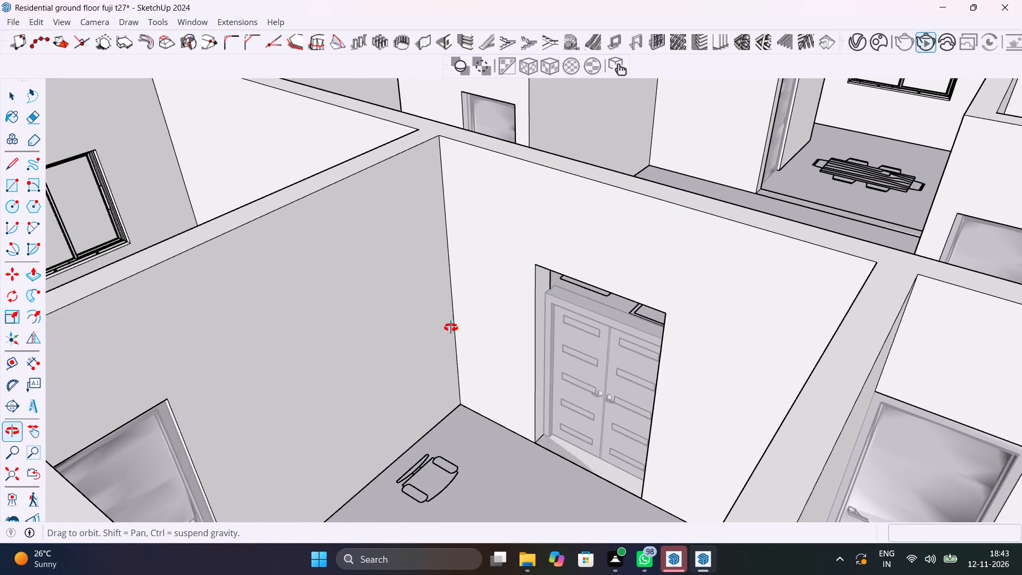
{"action": "middle_click_drag", "start_coordinate": [451, 327], "coordinate": [269, 343]}
{"action": "scroll", "coordinate": [446, 310], "scroll_direction": "down", "scroll_amount": 12}
{"action": "key", "text": "space"}
{"action": "scroll", "coordinate": [464, 337], "scroll_direction": "down", "scroll_amount": 1}
{"action": "middle_click_drag", "start_coordinate": [466, 336], "coordinate": [392, 340]}
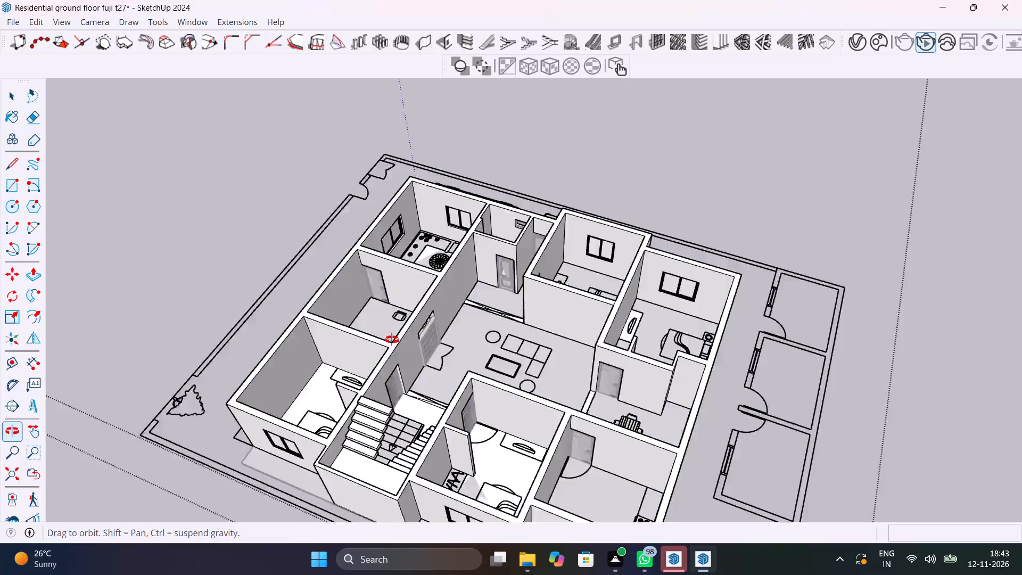
{"action": "middle_click_drag", "start_coordinate": [392, 340], "coordinate": [287, 290]}
{"action": "left_click", "coordinate": [769, 169]}
{"action": "double_click", "coordinate": [604, 189]}
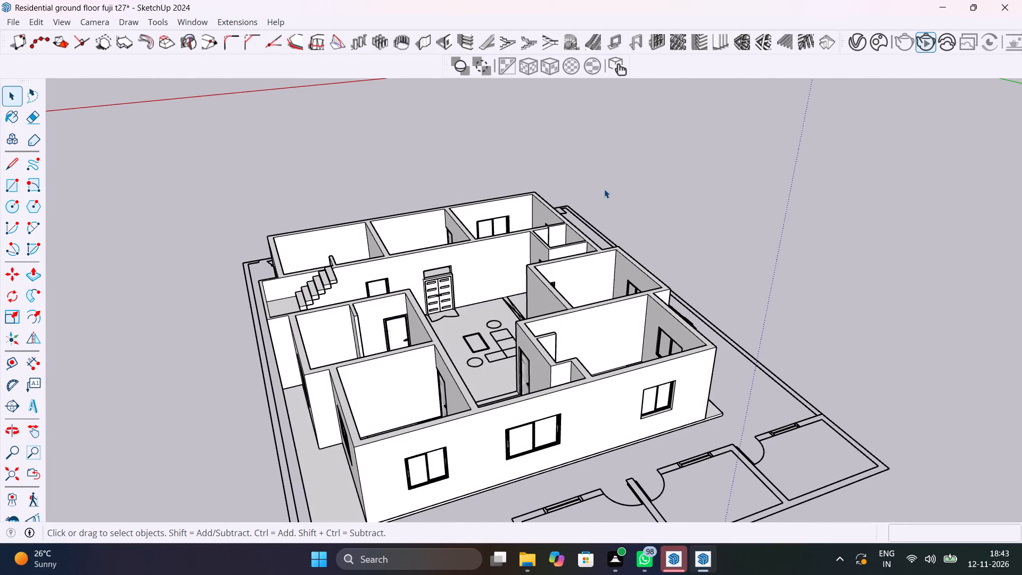
Scale the double door's width along the red axis to about 0.95 so its frame meets the opening's side edge.
{"action": "scroll", "coordinate": [485, 286], "scroll_direction": "up", "scroll_amount": 3}
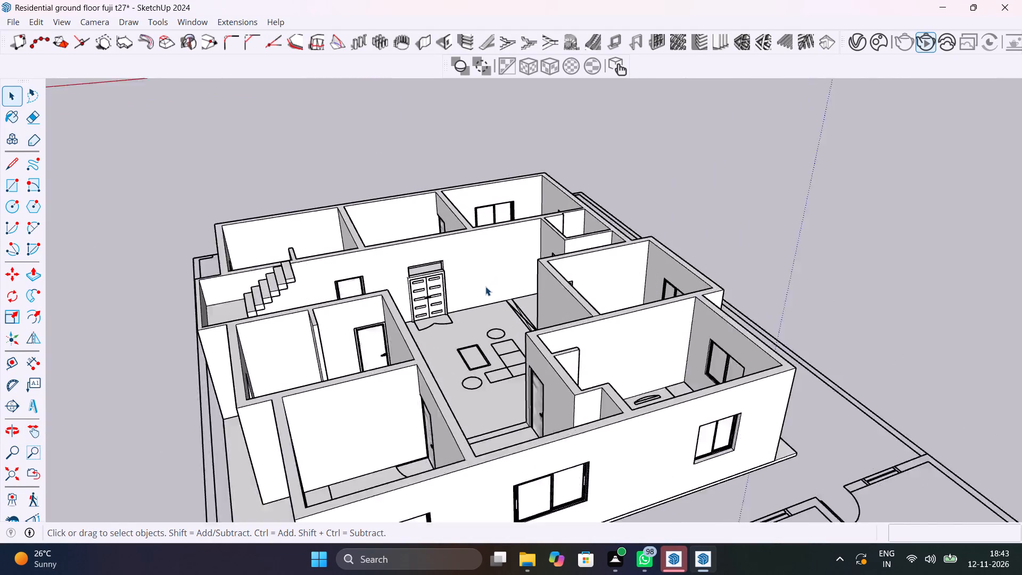
{"action": "scroll", "coordinate": [485, 286], "scroll_direction": "up", "scroll_amount": 7}
{"action": "scroll", "coordinate": [327, 365], "scroll_direction": "up", "scroll_amount": 5}
{"action": "middle_click_drag", "start_coordinate": [374, 364], "coordinate": [467, 423]}
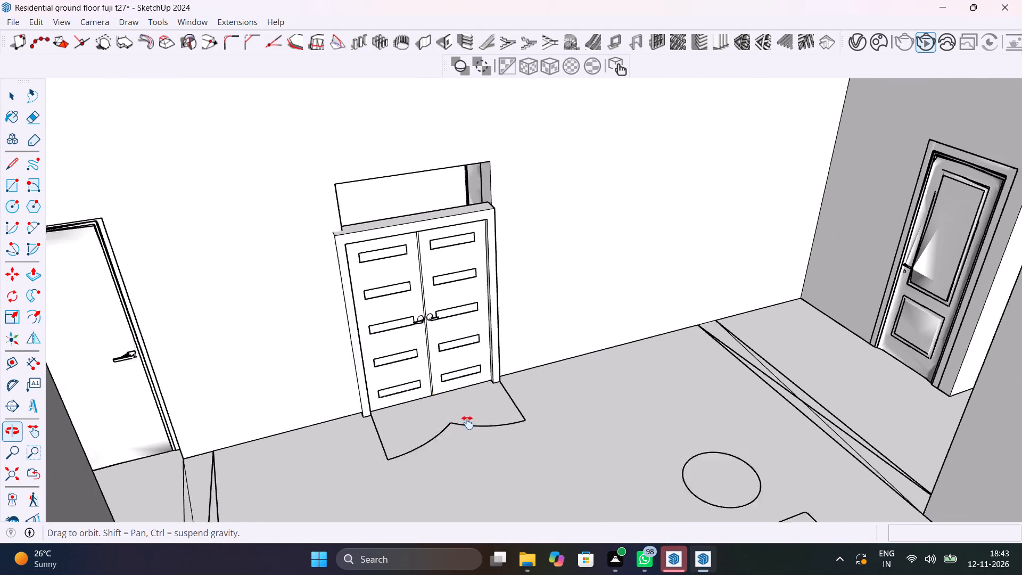
{"action": "middle_click_drag", "start_coordinate": [467, 423], "coordinate": [401, 413]}
{"action": "scroll", "coordinate": [412, 325], "scroll_direction": "up", "scroll_amount": 6}
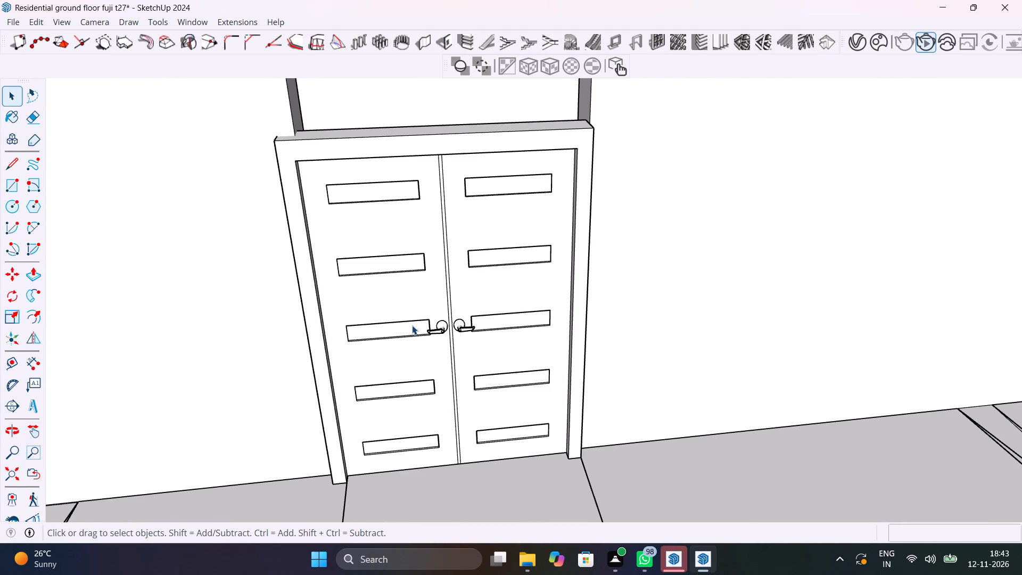
{"action": "left_click", "coordinate": [414, 321]}
{"action": "key", "text": "s"}
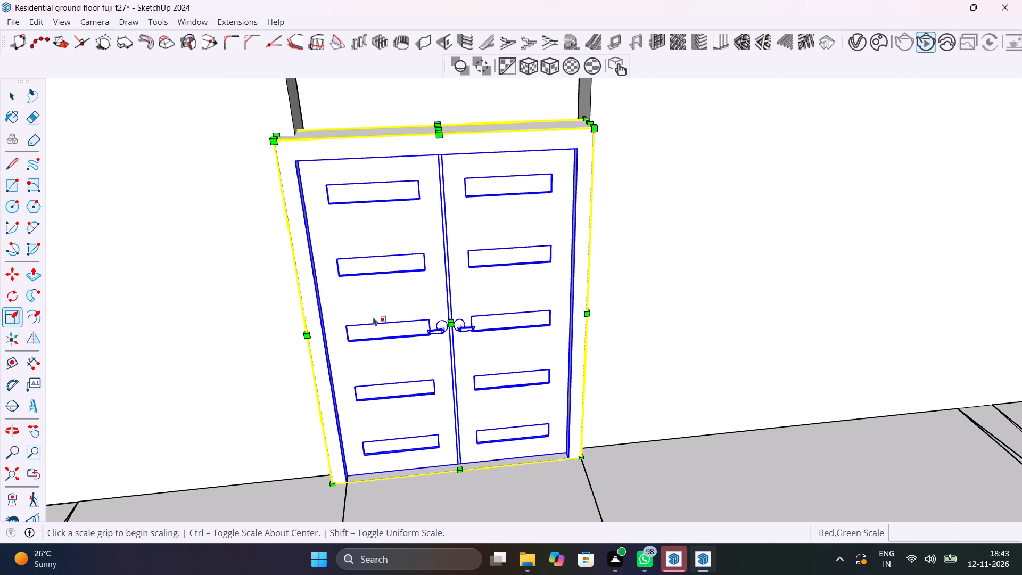
{"action": "middle_click_drag", "start_coordinate": [386, 335], "coordinate": [552, 295]}
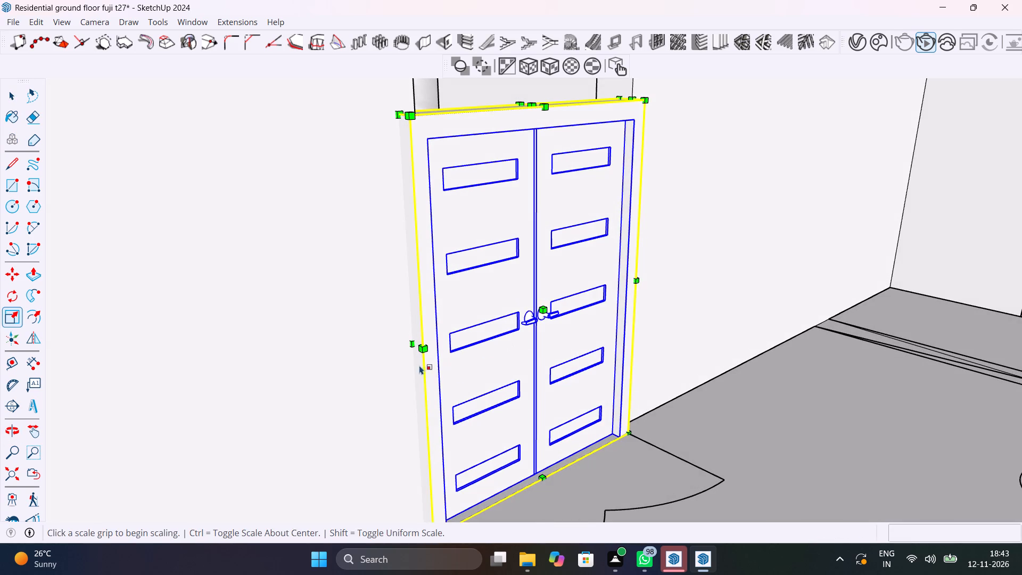
{"action": "left_click", "coordinate": [413, 344]}
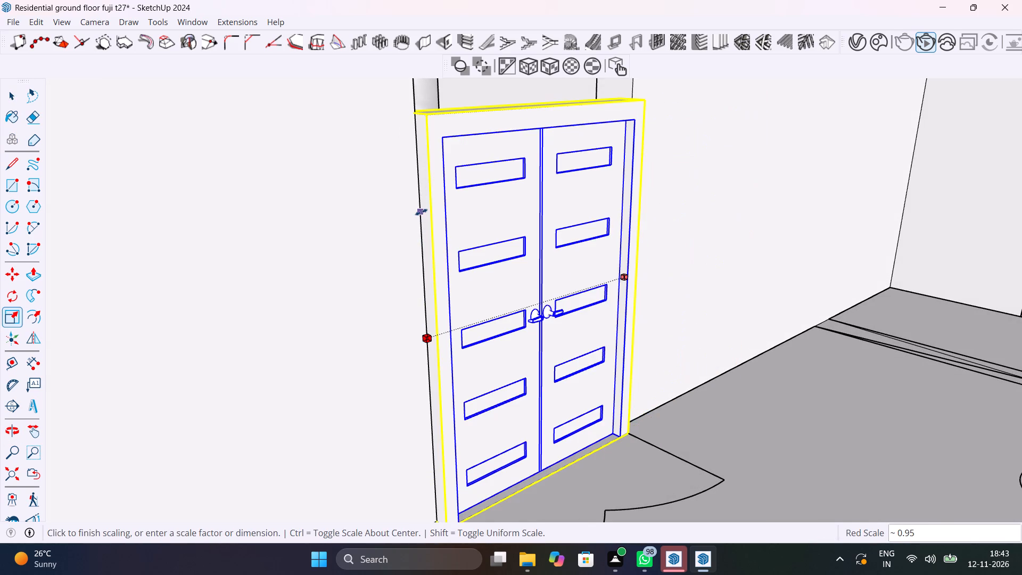
{"action": "left_click", "coordinate": [414, 164]}
{"action": "scroll", "coordinate": [468, 316], "scroll_direction": "down", "scroll_amount": 6}
{"action": "key", "text": "space"}
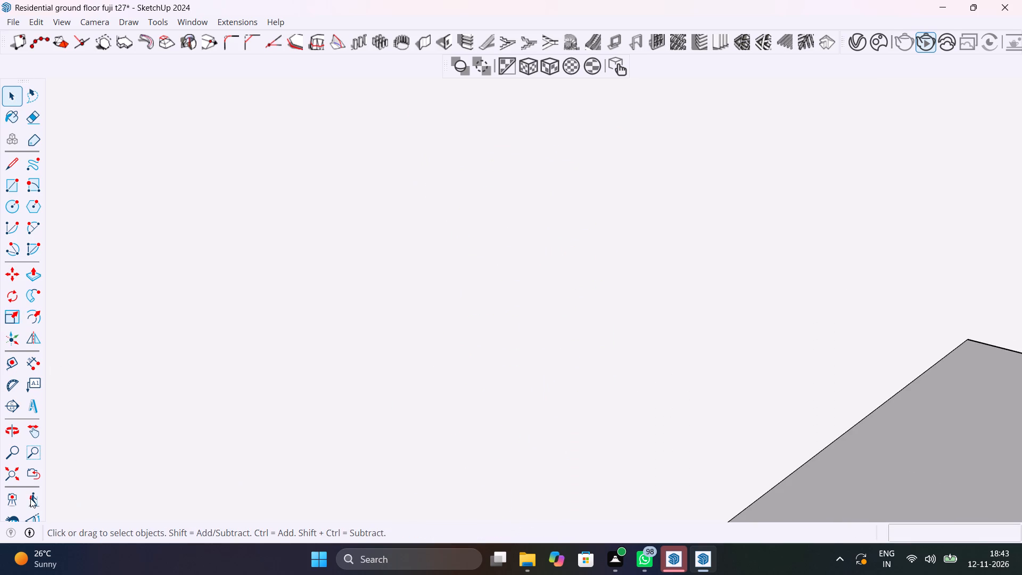
Scale the double door's height upward along the blue axis by 1.21 to reach the top of the opening.
{"action": "left_click", "coordinate": [9, 475]}
{"action": "middle_click_drag", "start_coordinate": [408, 371], "coordinate": [335, 574], "text": "shift"}
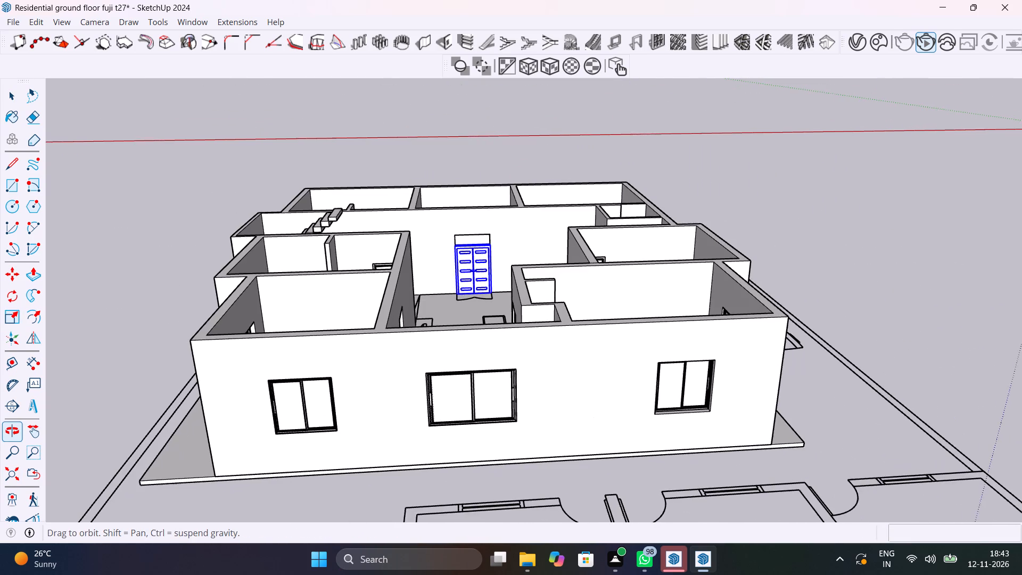
{"action": "middle_click_drag", "start_coordinate": [335, 574], "coordinate": [336, 574], "text": "shift"}
{"action": "scroll", "coordinate": [468, 128], "scroll_direction": "up", "scroll_amount": 2}
{"action": "left_click", "coordinate": [468, 128]}
{"action": "scroll", "coordinate": [471, 293], "scroll_direction": "up", "scroll_amount": 9}
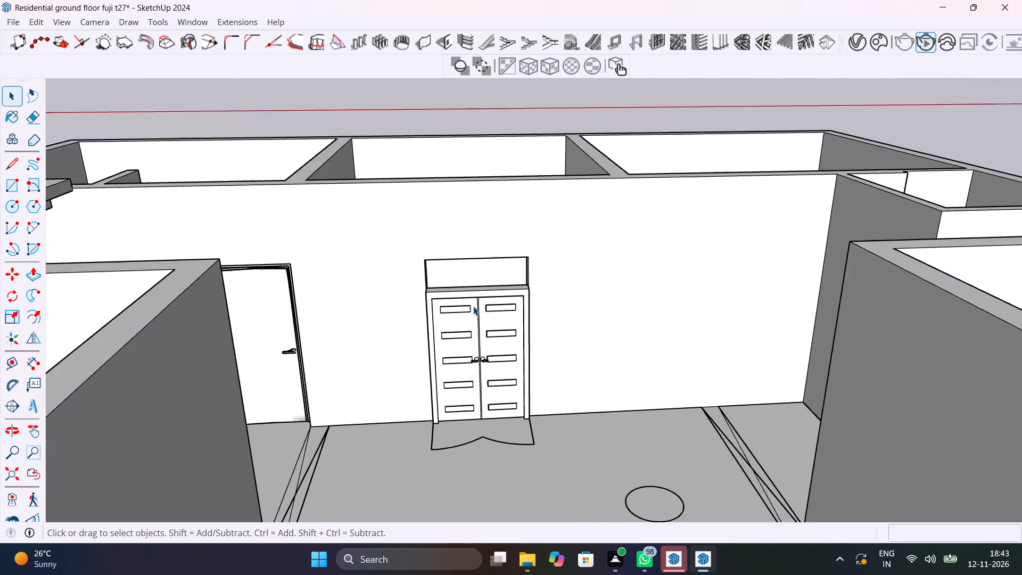
{"action": "scroll", "coordinate": [473, 306], "scroll_direction": "up", "scroll_amount": 2}
{"action": "left_click", "coordinate": [481, 290]}
{"action": "scroll", "coordinate": [481, 290], "scroll_direction": "up", "scroll_amount": 5}
{"action": "key", "text": "s"}
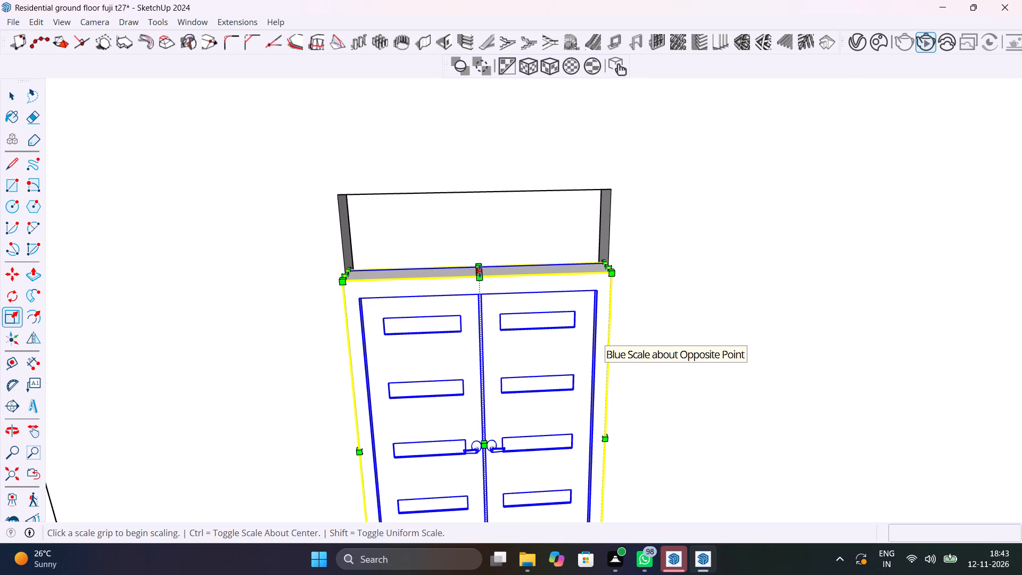
{"action": "left_click", "coordinate": [480, 271]}
{"action": "scroll", "coordinate": [480, 189], "scroll_direction": "up", "scroll_amount": 4}
{"action": "middle_click_drag", "start_coordinate": [477, 215], "coordinate": [507, 145]}
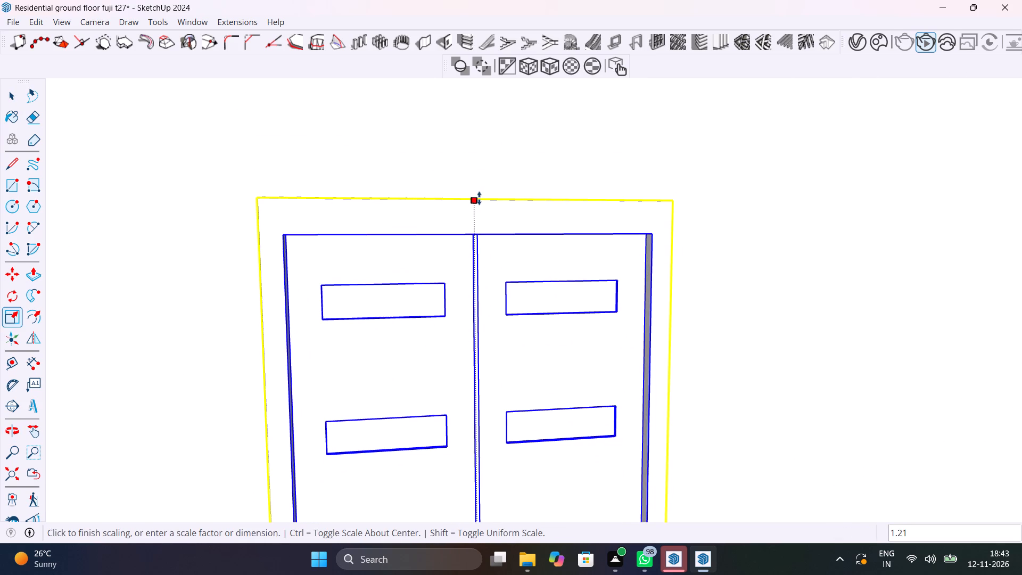
{"action": "left_click", "coordinate": [478, 202]}
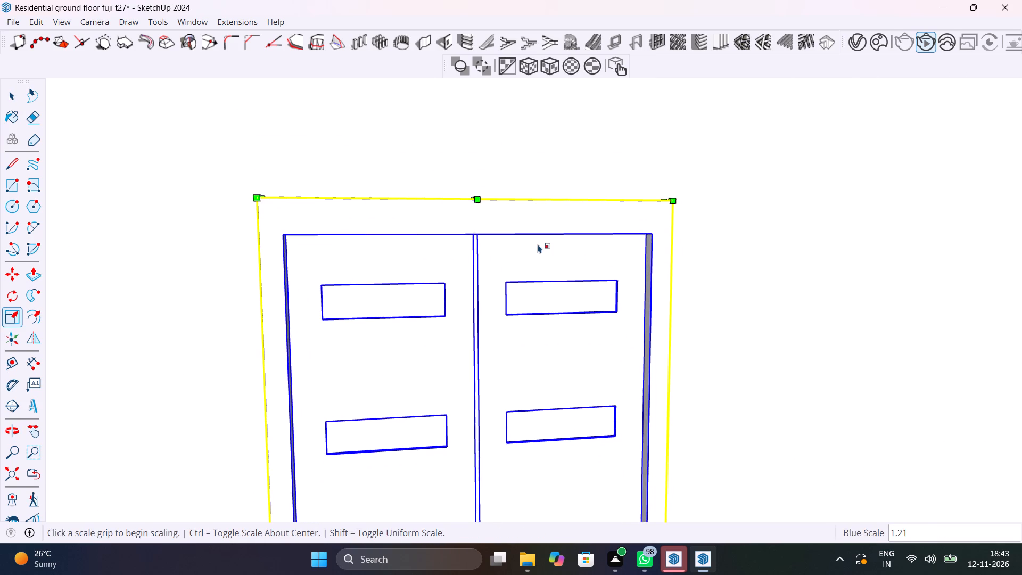
{"action": "scroll", "coordinate": [538, 244], "scroll_direction": "down", "scroll_amount": 20}
{"action": "scroll", "coordinate": [538, 244], "scroll_direction": "down", "scroll_amount": 2}
{"action": "key", "text": "space"}
{"action": "middle_click_drag", "start_coordinate": [551, 246], "coordinate": [538, 395]}
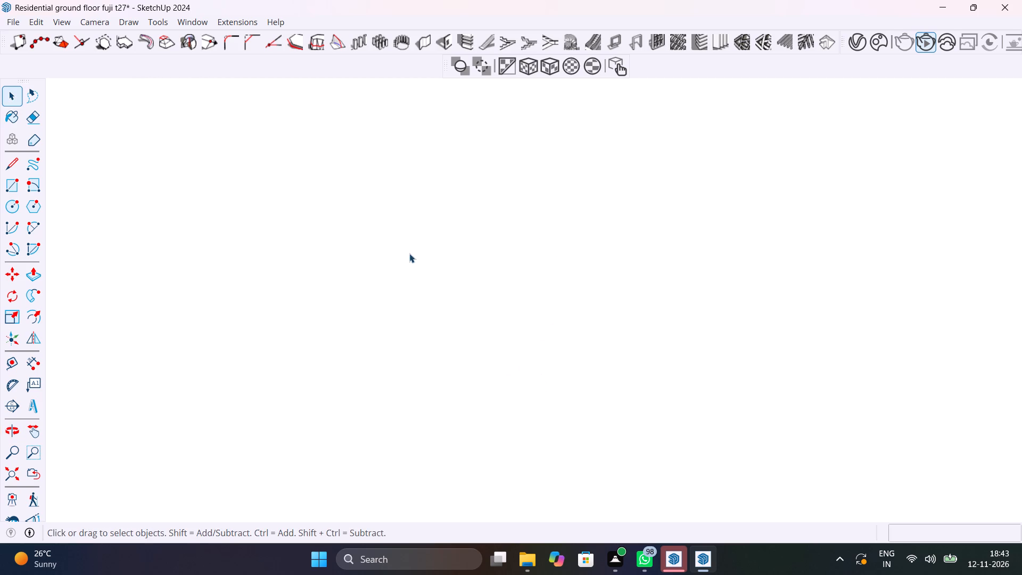
{"action": "left_click", "coordinate": [11, 475]}
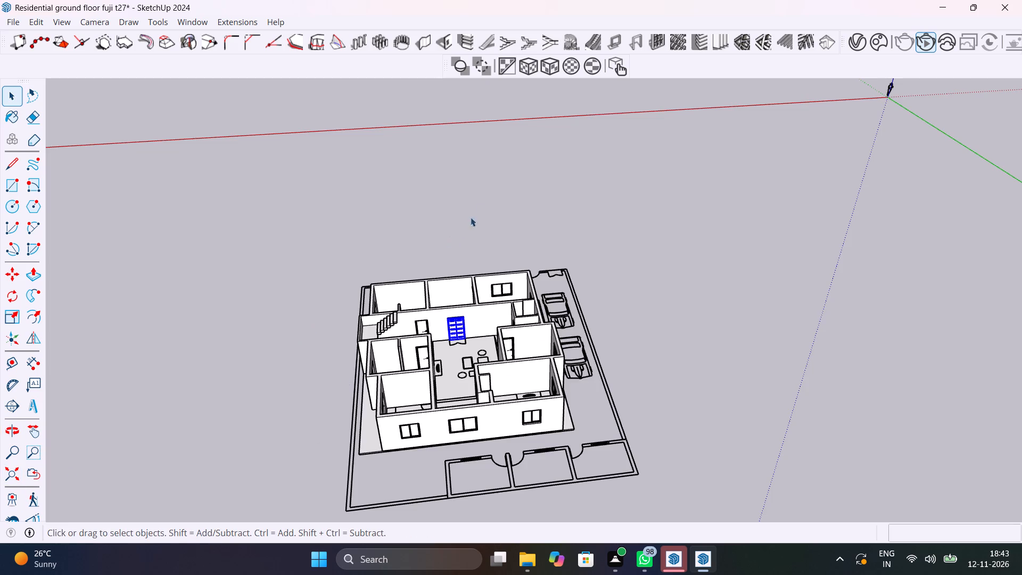
{"action": "left_click", "coordinate": [482, 204]}
Move the double door about 6 1/16" through the wall thickness, aligning its frame corner with the opening's corner on the seating room side.
{"action": "scroll", "coordinate": [448, 330], "scroll_direction": "up", "scroll_amount": 19}
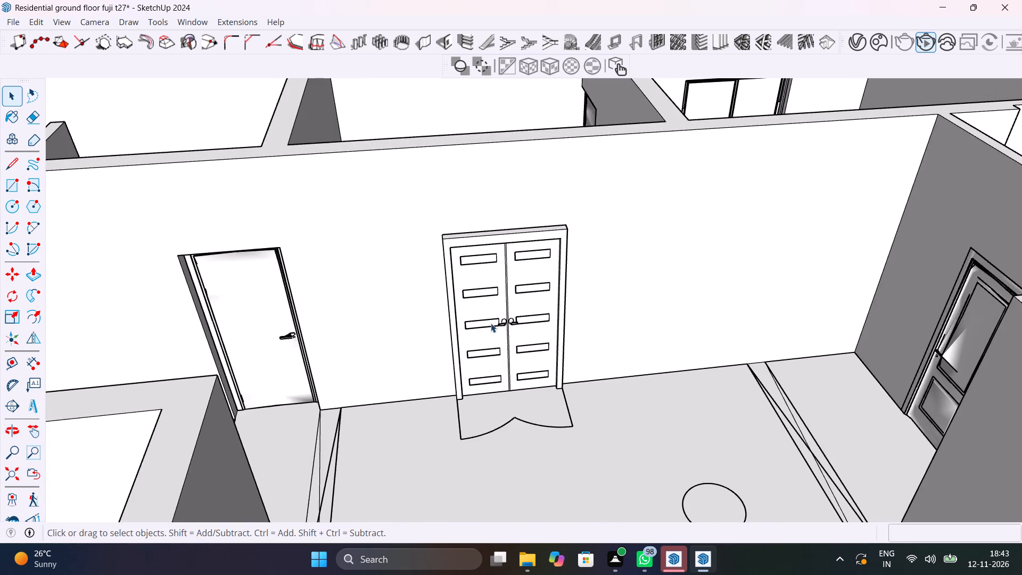
{"action": "middle_click_drag", "start_coordinate": [495, 327], "coordinate": [986, 472]}
{"action": "scroll", "coordinate": [582, 302], "scroll_direction": "up", "scroll_amount": 7}
{"action": "middle_click_drag", "start_coordinate": [578, 300], "coordinate": [589, 309]}
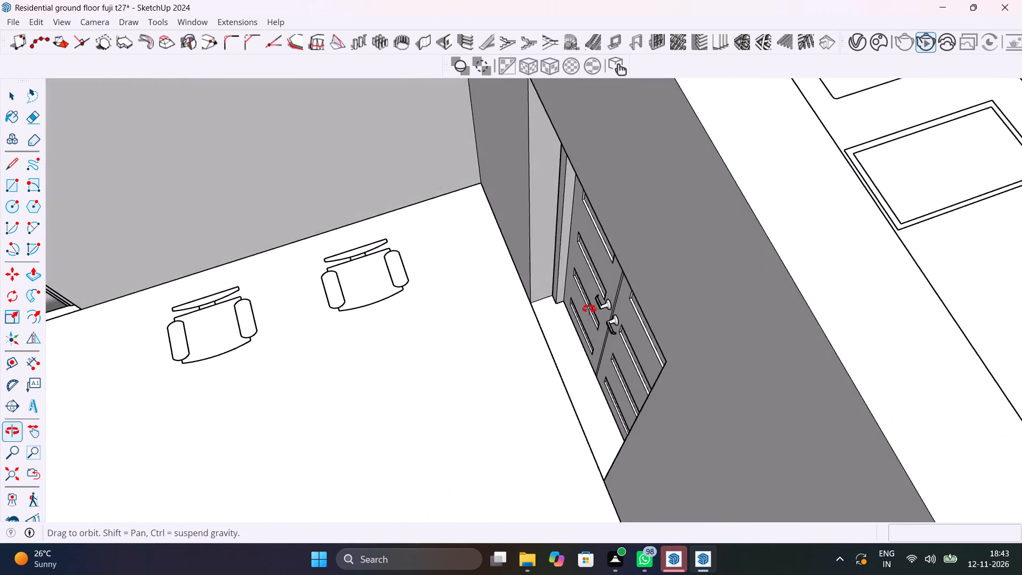
{"action": "middle_click_drag", "start_coordinate": [589, 309], "coordinate": [749, 282]}
{"action": "left_click", "coordinate": [703, 264]}
{"action": "scroll", "coordinate": [620, 305], "scroll_direction": "up", "scroll_amount": 6}
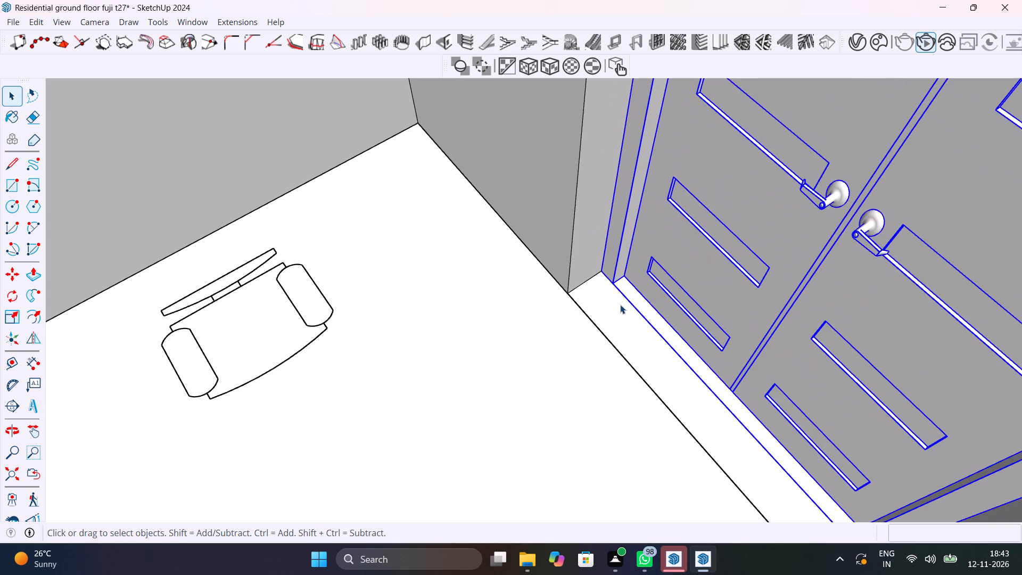
{"action": "key", "text": "m"}
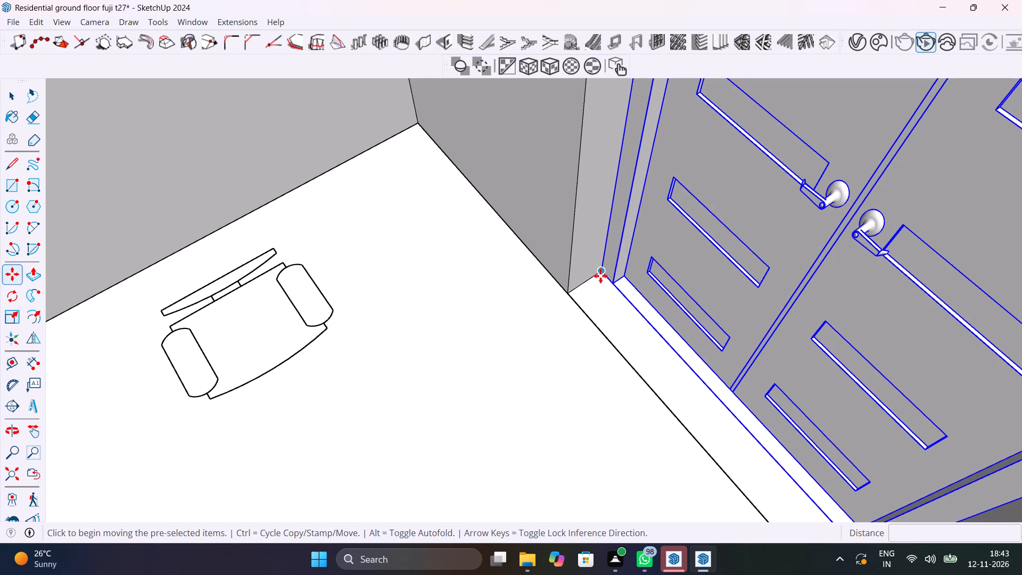
{"action": "left_click", "coordinate": [600, 275]}
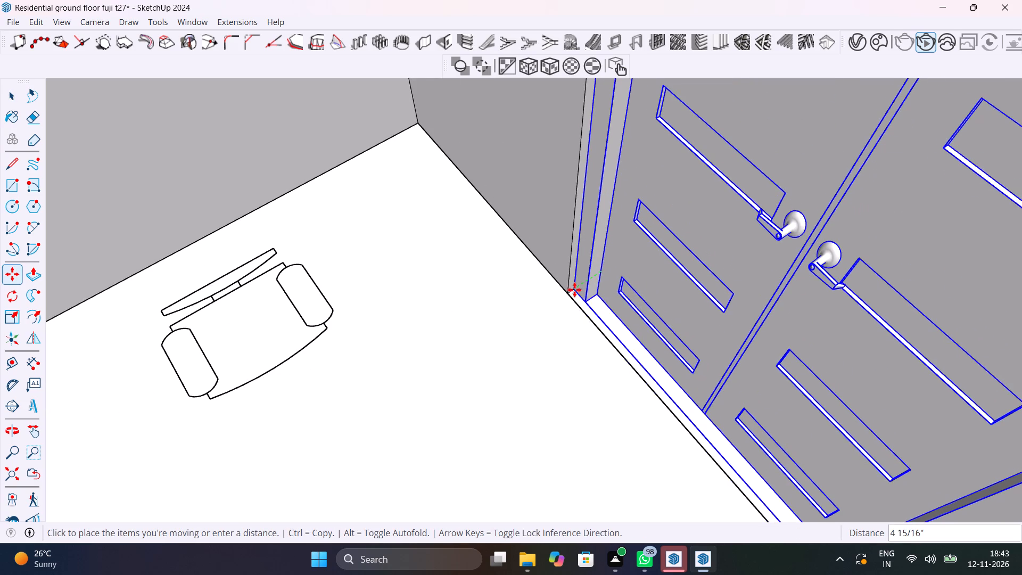
{"action": "left_click", "coordinate": [574, 290]}
{"action": "scroll", "coordinate": [568, 356], "scroll_direction": "down", "scroll_amount": 20}
{"action": "key", "text": "space"}
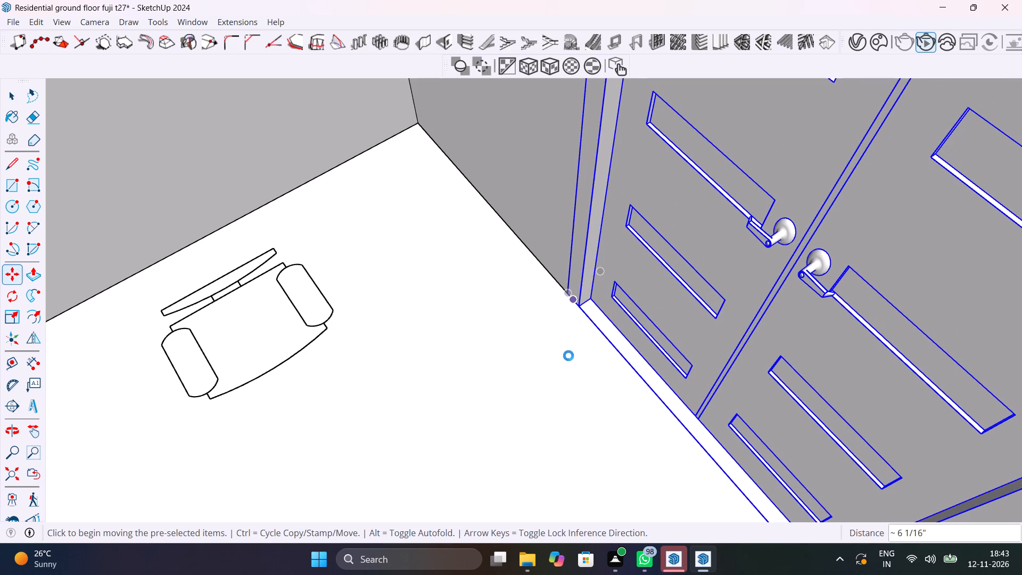
{"action": "scroll", "coordinate": [568, 356], "scroll_direction": "down", "scroll_amount": 20}
{"action": "scroll", "coordinate": [568, 356], "scroll_direction": "down", "scroll_amount": 15}
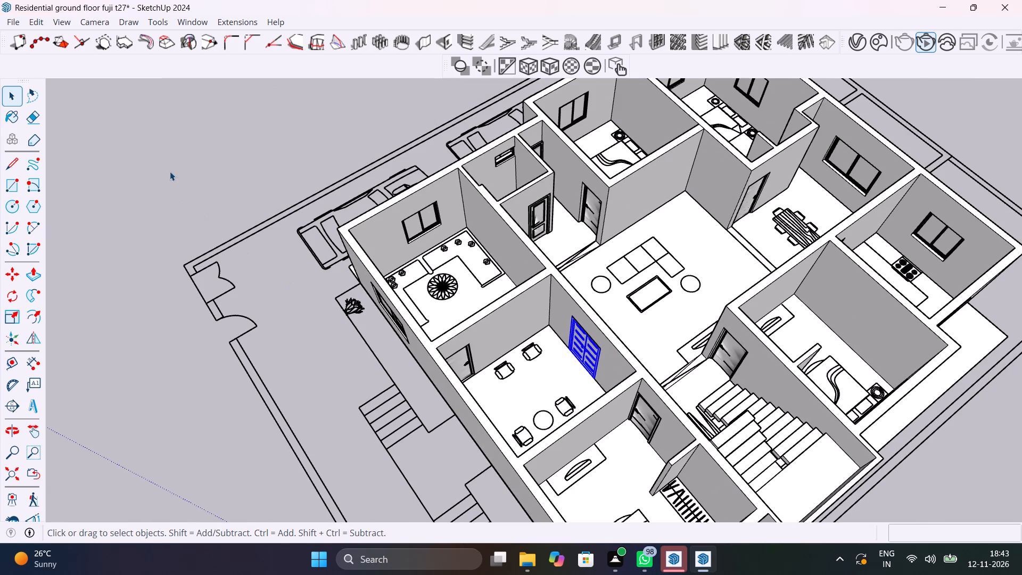
{"action": "left_click", "coordinate": [170, 172]}
Examine the double door's fit from the living room side and check the surrounding rooms and doorways from several angles.
{"action": "middle_click_drag", "start_coordinate": [632, 366], "coordinate": [167, 234]}
{"action": "scroll", "coordinate": [516, 324], "scroll_direction": "up", "scroll_amount": 4}
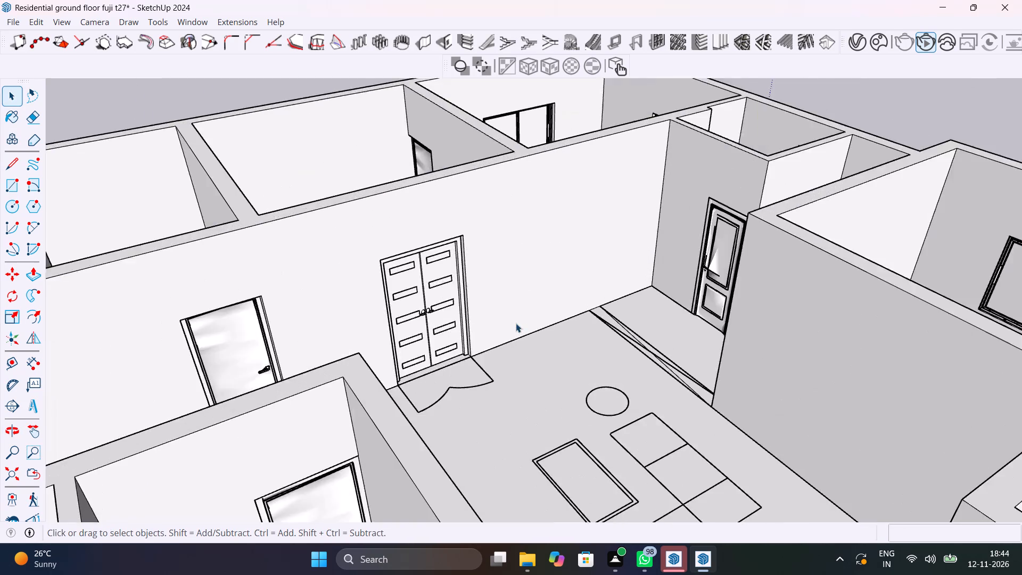
{"action": "scroll", "coordinate": [516, 323], "scroll_direction": "up", "scroll_amount": 7}
{"action": "middle_click_drag", "start_coordinate": [508, 358], "coordinate": [564, 336], "text": "shift"}
{"action": "scroll", "coordinate": [566, 334], "scroll_direction": "down", "scroll_amount": 10}
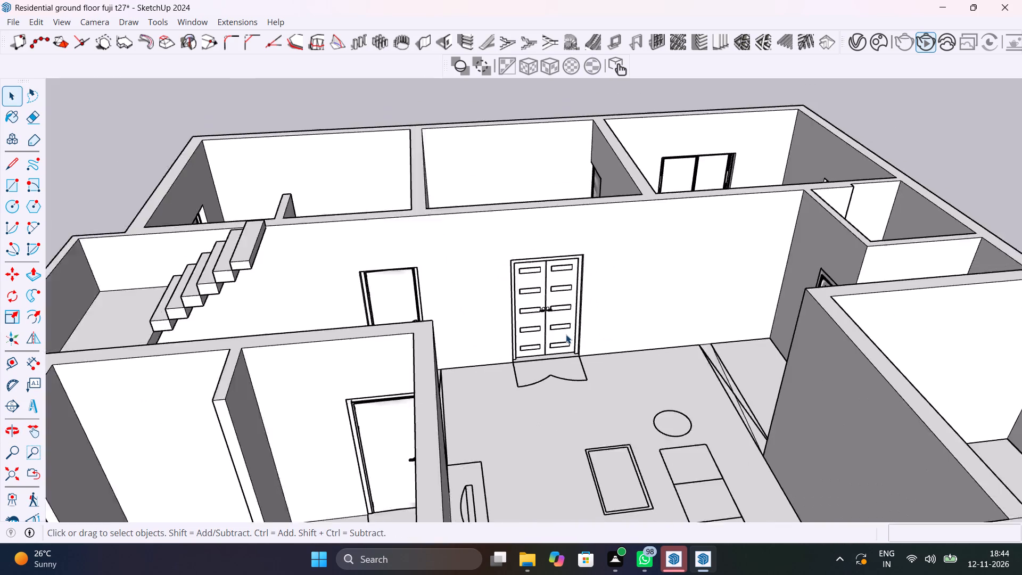
{"action": "scroll", "coordinate": [566, 334], "scroll_direction": "down", "scroll_amount": 3}
{"action": "middle_click_drag", "start_coordinate": [570, 378], "coordinate": [908, 482]}
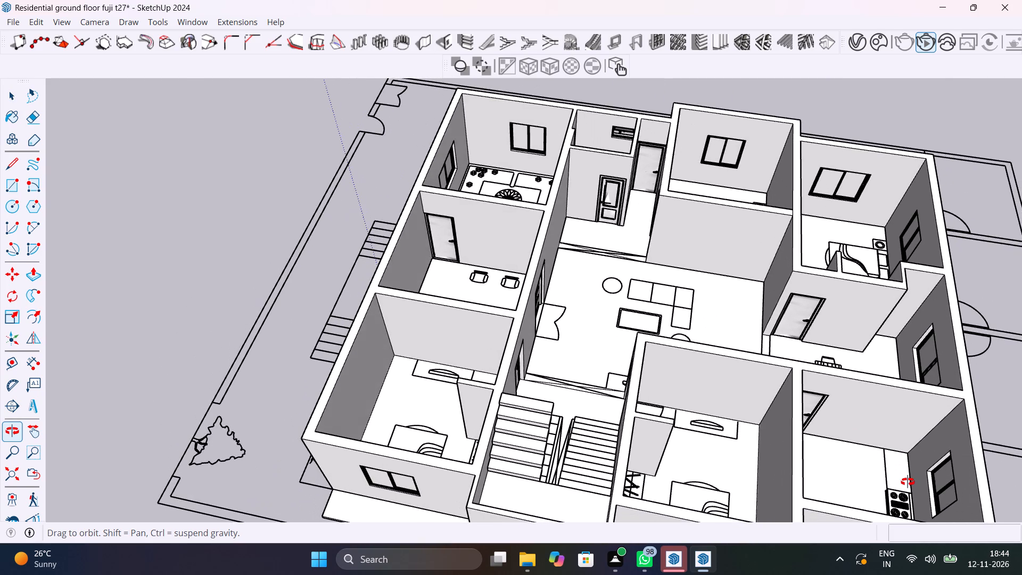
{"action": "middle_click_drag", "start_coordinate": [908, 482], "coordinate": [734, 463]}
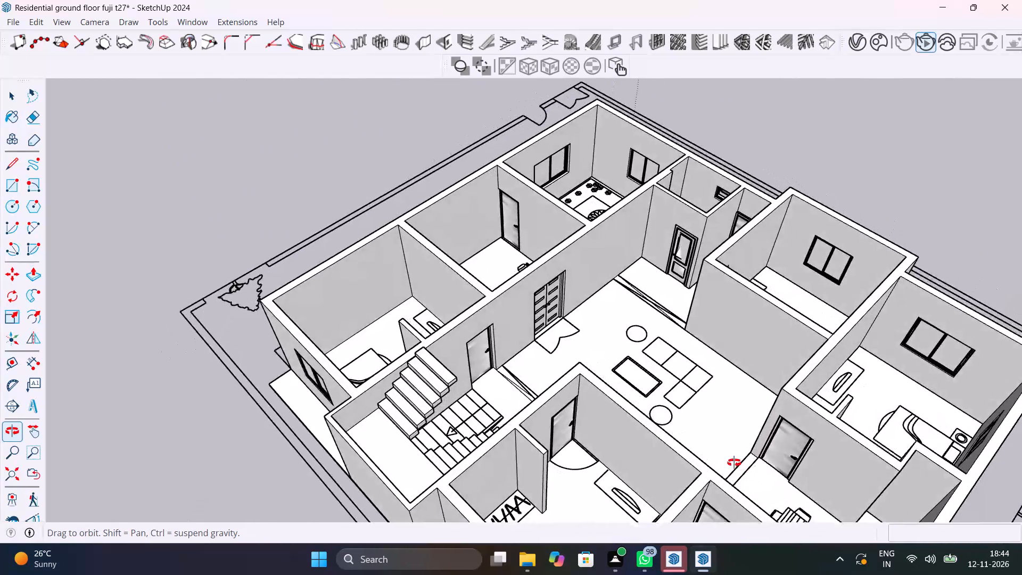
{"action": "middle_click_drag", "start_coordinate": [734, 463], "coordinate": [359, 433]}
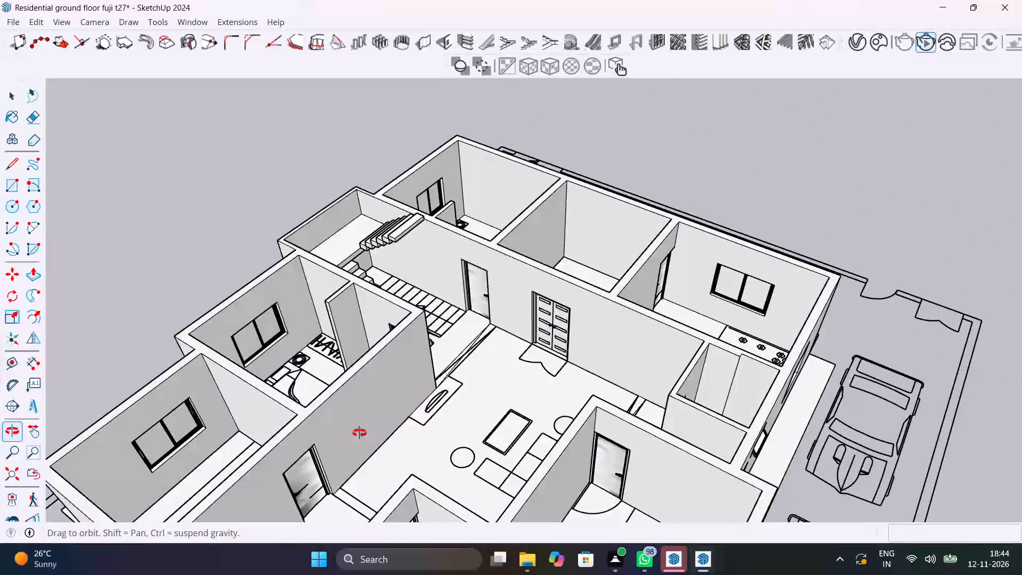
{"action": "middle_click_drag", "start_coordinate": [359, 433], "coordinate": [420, 432]}
Save the residential ground floor model.
{"action": "key", "text": "ctrl+s"}
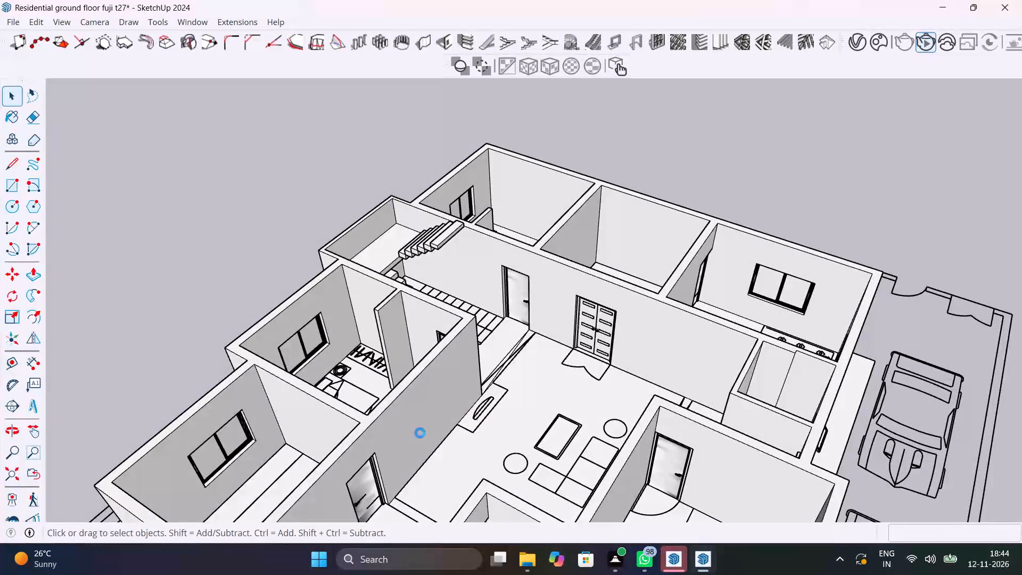
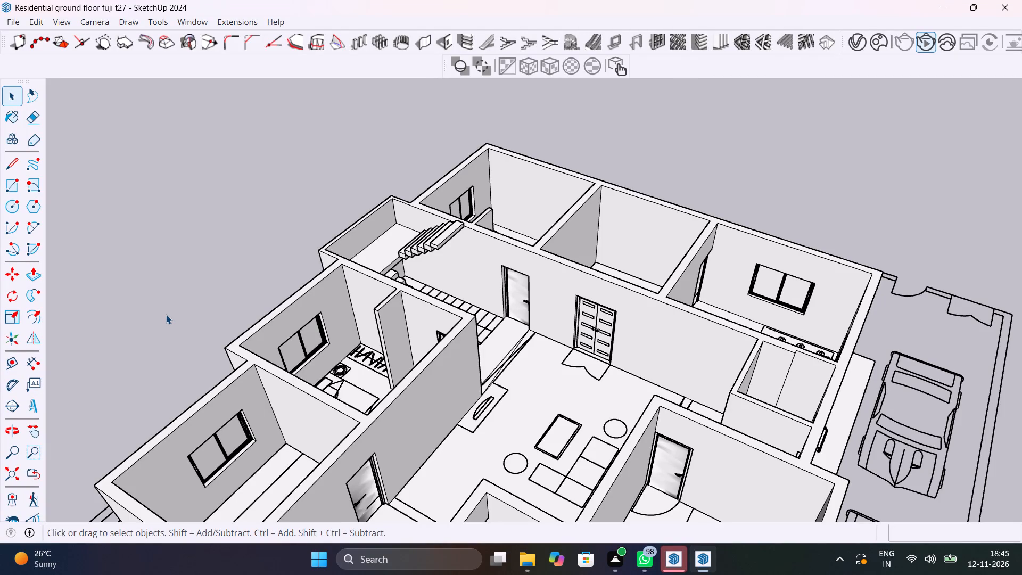
Examine the ground floor model's doors, windows, staircase and room layout from the interior and the exterior wall side.
{"action": "scroll", "coordinate": [166, 315], "scroll_direction": "down", "scroll_amount": 1}
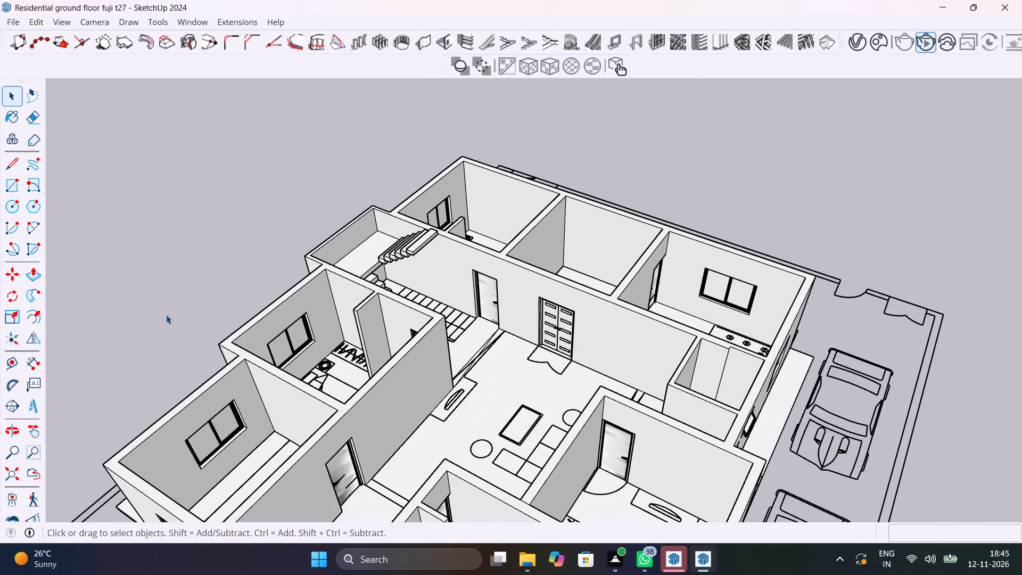
{"action": "scroll", "coordinate": [482, 339], "scroll_direction": "up", "scroll_amount": 5}
{"action": "middle_click_drag", "start_coordinate": [308, 314], "coordinate": [327, 299]}
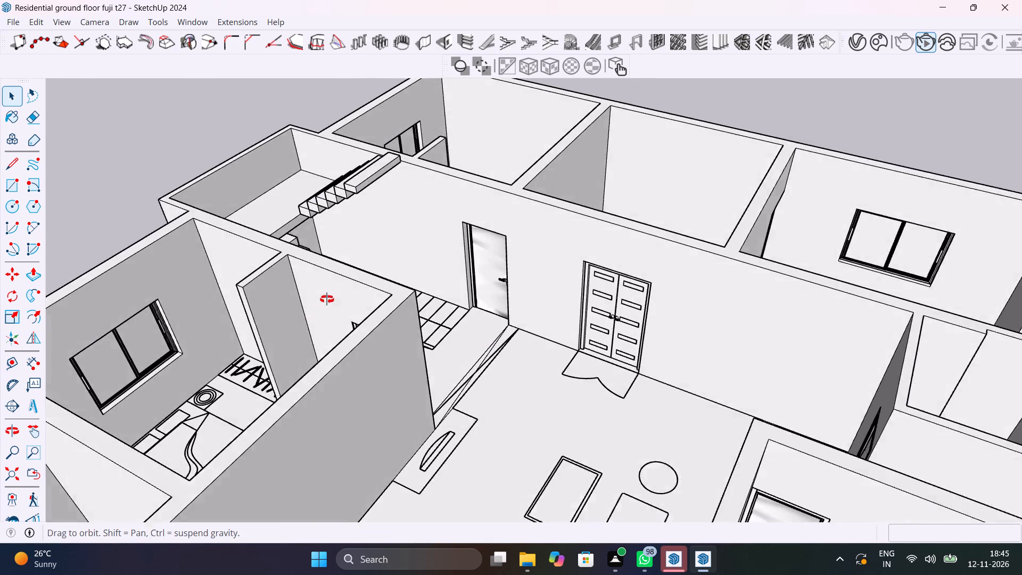
{"action": "middle_click_drag", "start_coordinate": [327, 299], "coordinate": [545, 267]}
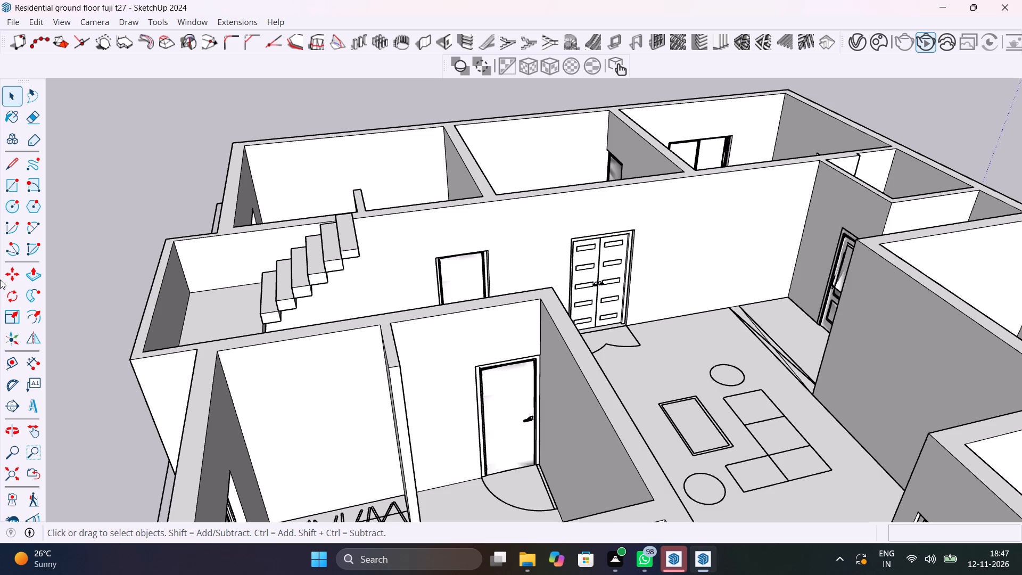
{"action": "left_click", "coordinate": [0, 280]}
{"action": "scroll", "coordinate": [332, 268], "scroll_direction": "down", "scroll_amount": 6}
{"action": "middle_click_drag", "start_coordinate": [331, 305], "coordinate": [269, 201]}
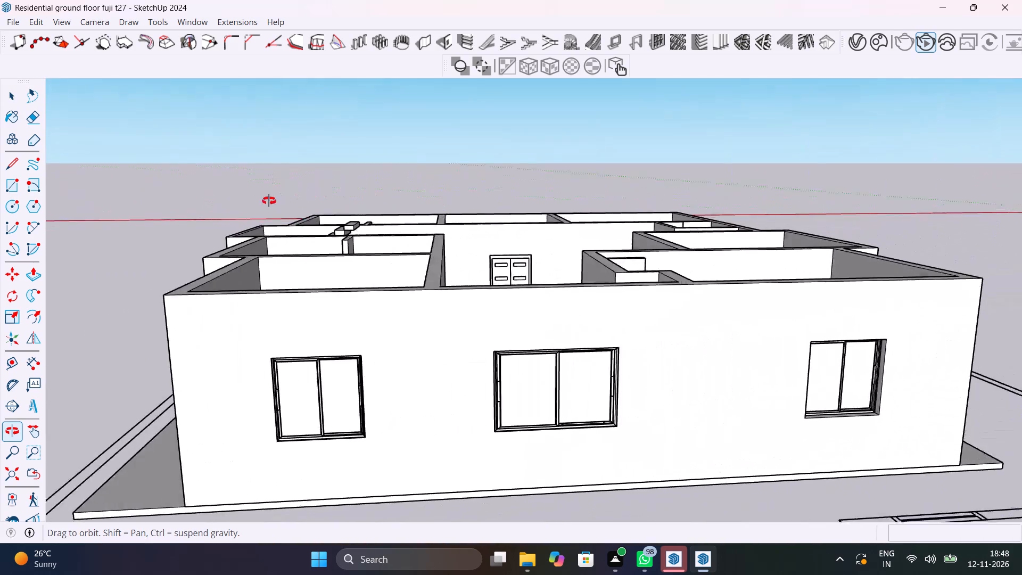
{"action": "middle_click_drag", "start_coordinate": [269, 201], "coordinate": [225, 295]}
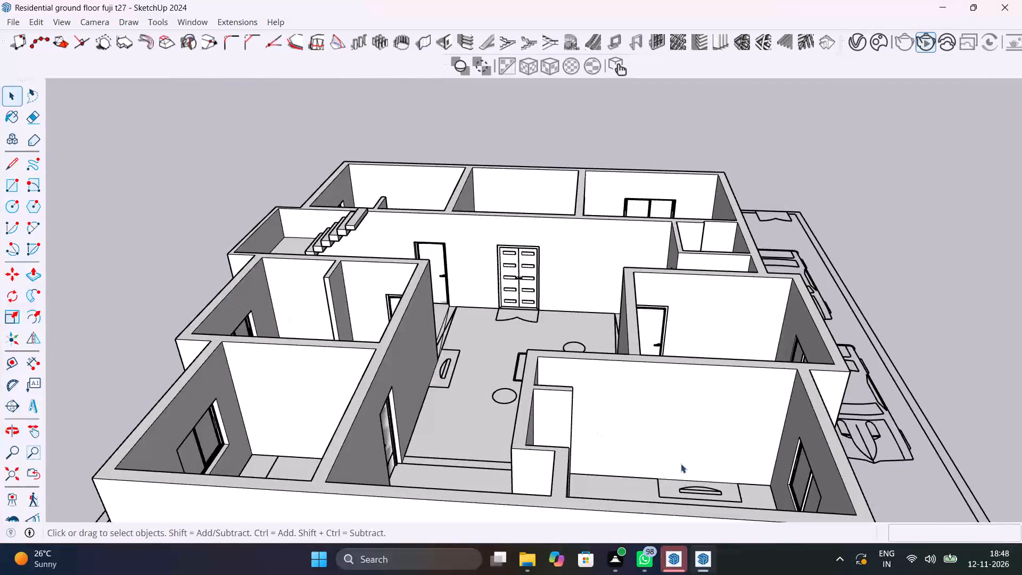
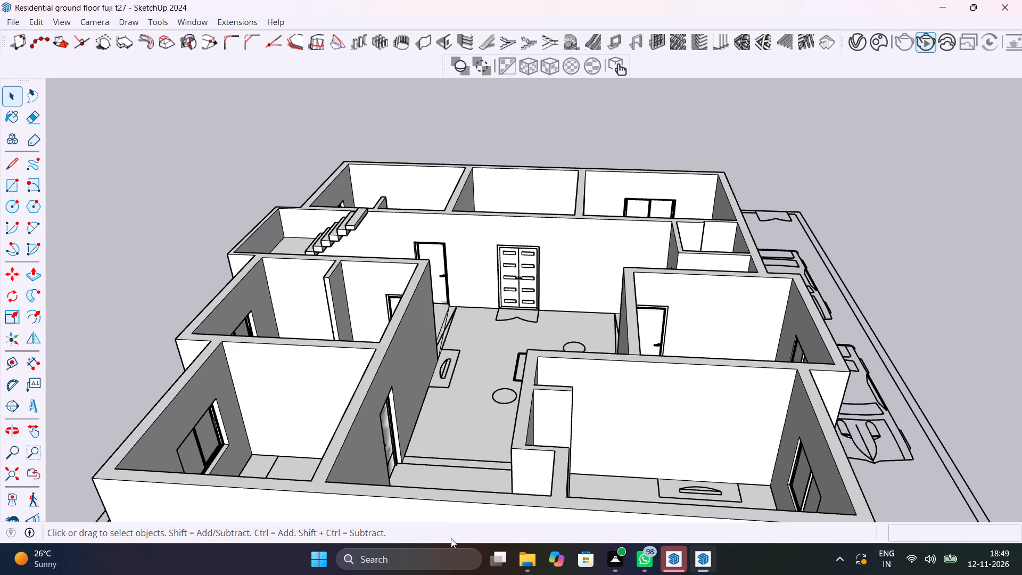
Examine the staircase, room layout, doors and windows of the ground floor model from all sides.
{"action": "middle_click_drag", "start_coordinate": [451, 538], "coordinate": [494, 498]}
{"action": "scroll", "coordinate": [476, 409], "scroll_direction": "down", "scroll_amount": 3}
{"action": "middle_click_drag", "start_coordinate": [475, 458], "coordinate": [507, 394]}
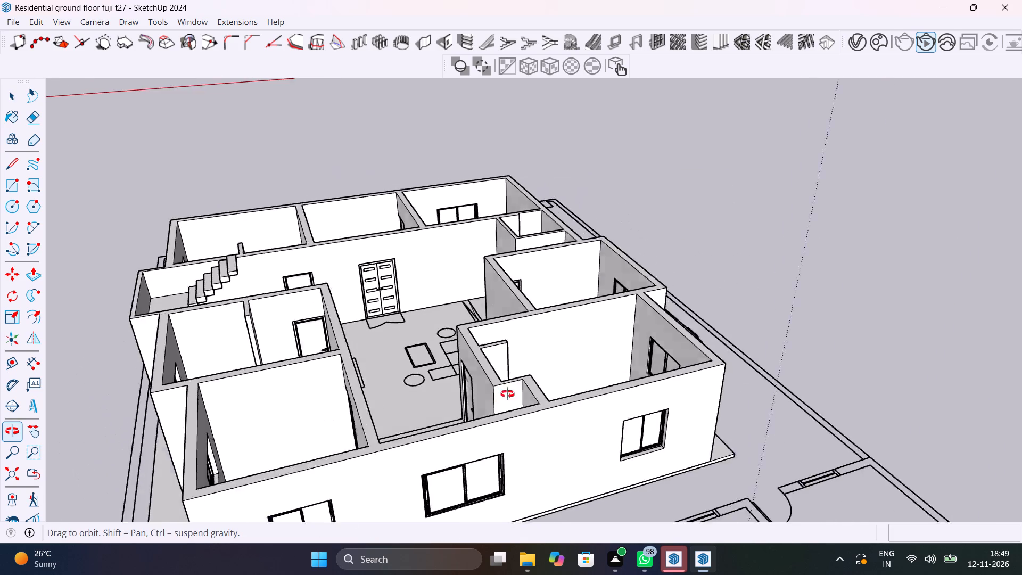
{"action": "middle_click_drag", "start_coordinate": [507, 394], "coordinate": [580, 366]}
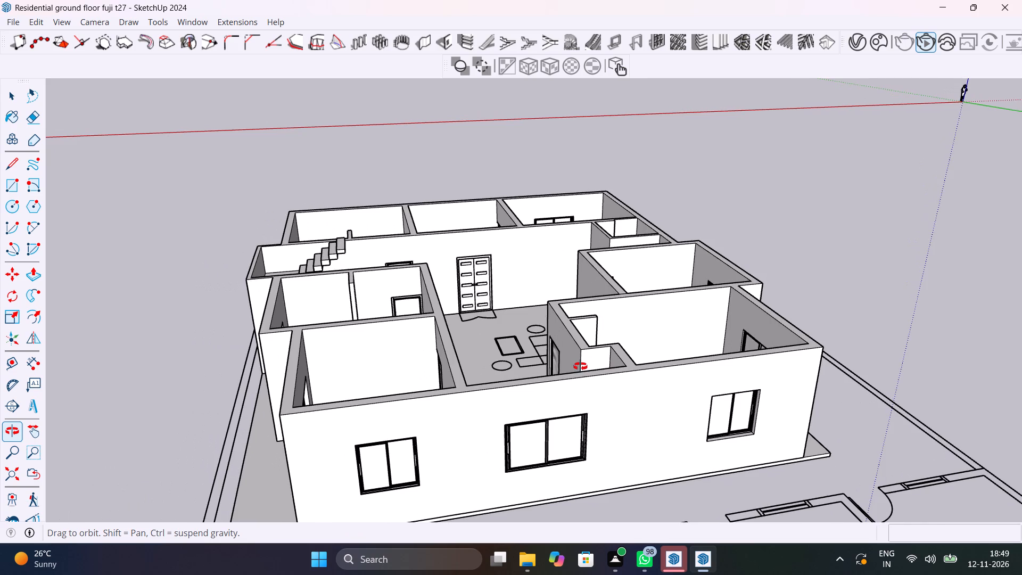
{"action": "middle_click_drag", "start_coordinate": [580, 366], "coordinate": [475, 398]}
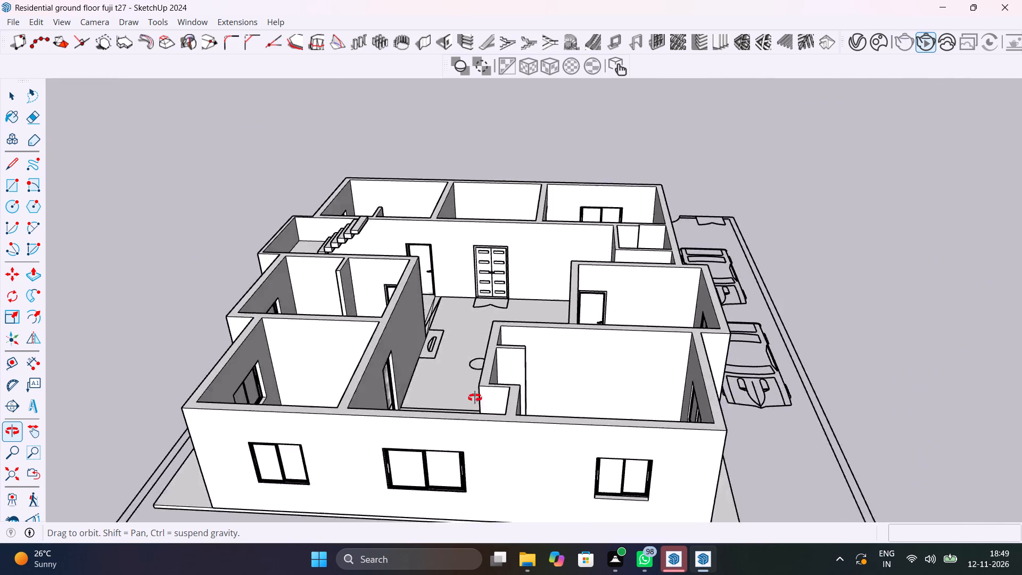
{"action": "middle_click_drag", "start_coordinate": [475, 398], "coordinate": [689, 445]}
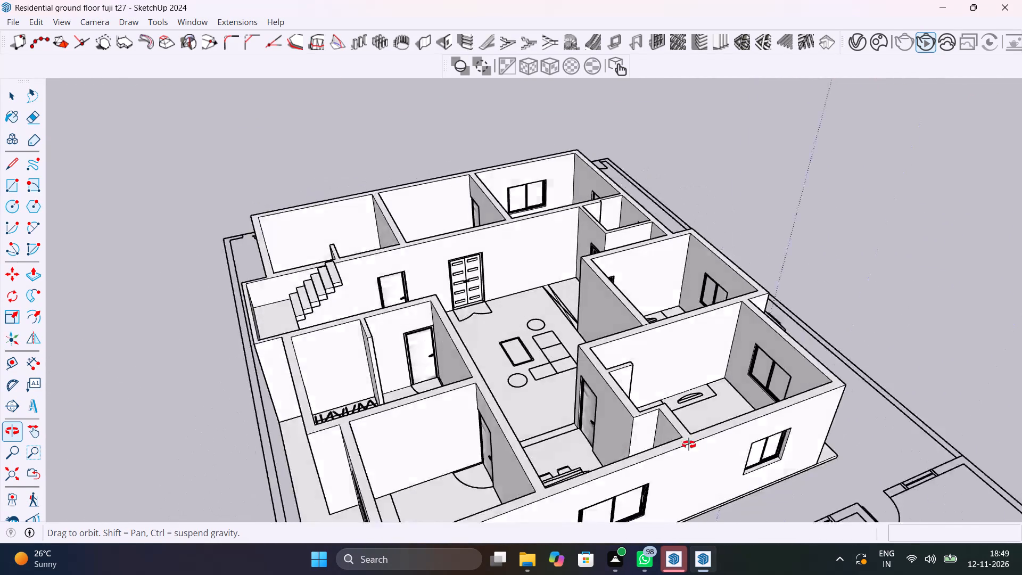
{"action": "middle_click_drag", "start_coordinate": [689, 445], "coordinate": [723, 447]}
{"action": "scroll", "coordinate": [370, 334], "scroll_direction": "up", "scroll_amount": 3}
{"action": "middle_click_drag", "start_coordinate": [368, 346], "coordinate": [487, 343]}
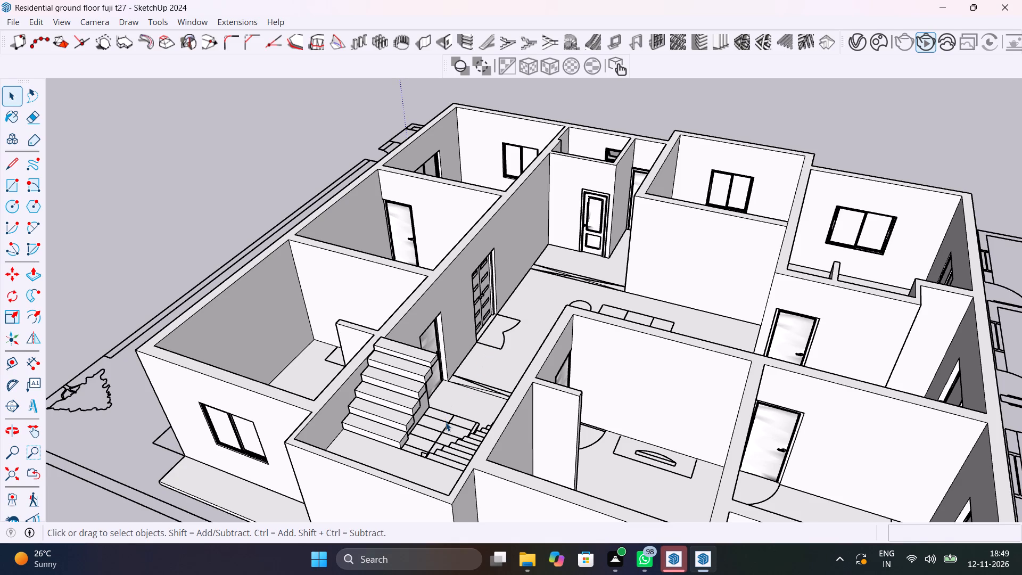
{"action": "scroll", "coordinate": [446, 422], "scroll_direction": "up", "scroll_amount": 1}
{"action": "middle_click_drag", "start_coordinate": [446, 422], "coordinate": [701, 407]}
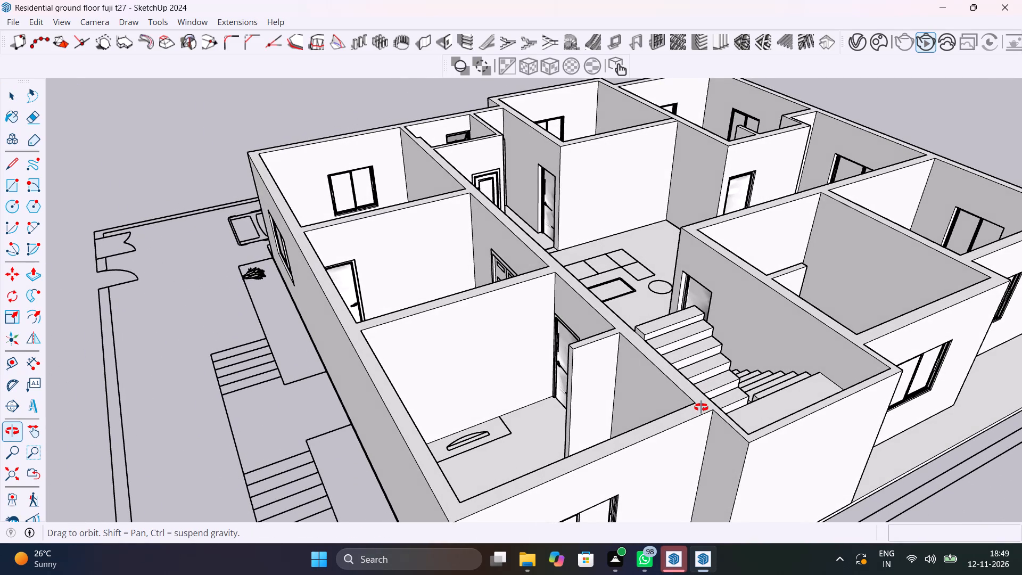
{"action": "middle_click_drag", "start_coordinate": [701, 407], "coordinate": [644, 362]}
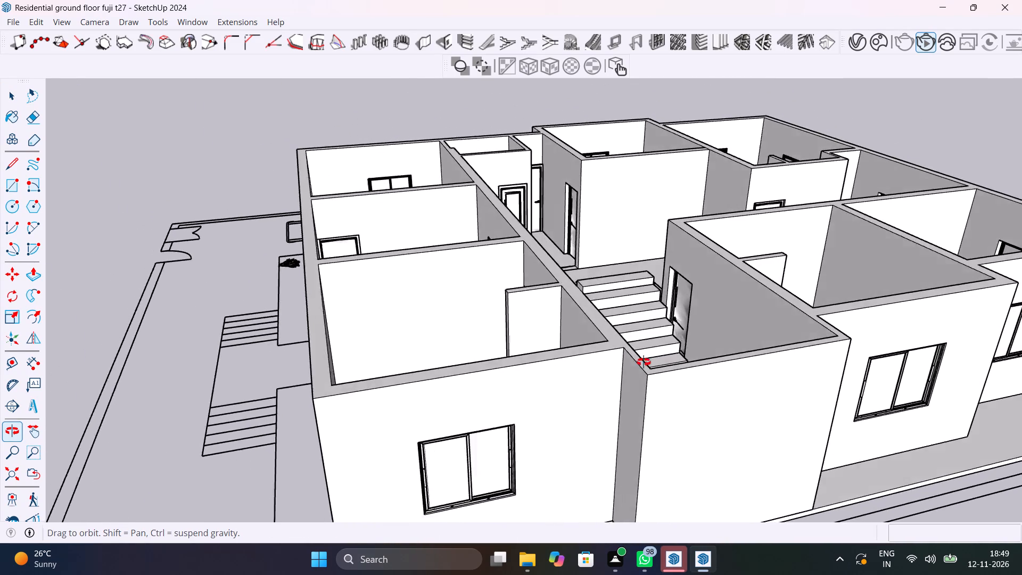
{"action": "middle_click_drag", "start_coordinate": [644, 362], "coordinate": [589, 354]}
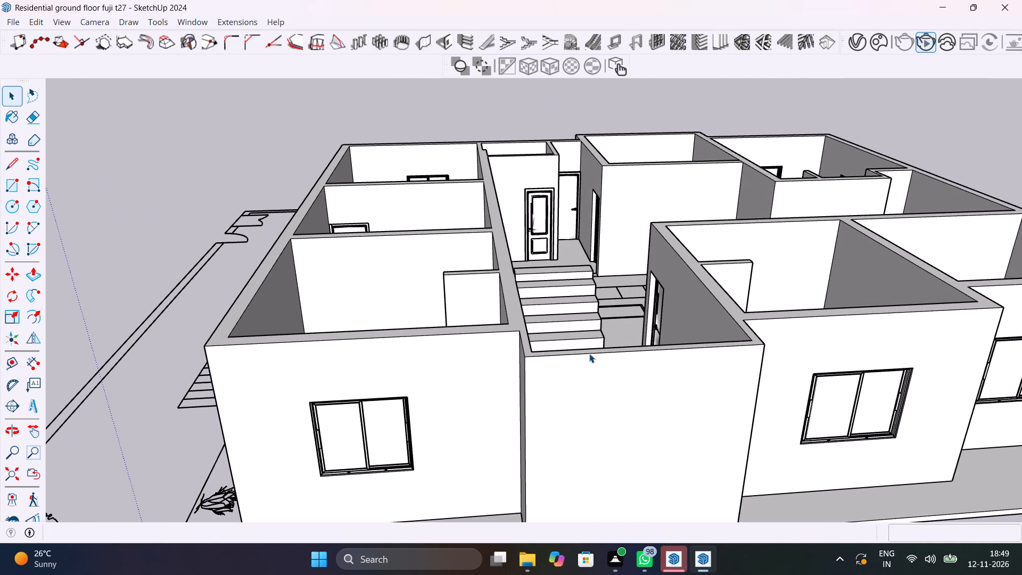
{"action": "middle_click_drag", "start_coordinate": [592, 364], "coordinate": [599, 376]}
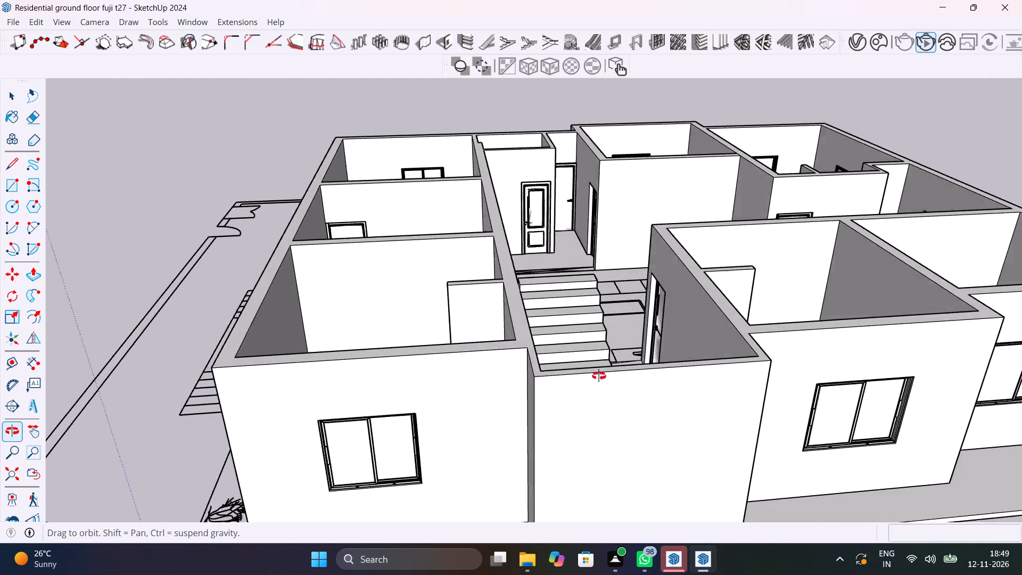
{"action": "middle_click_drag", "start_coordinate": [599, 376], "coordinate": [491, 347]}
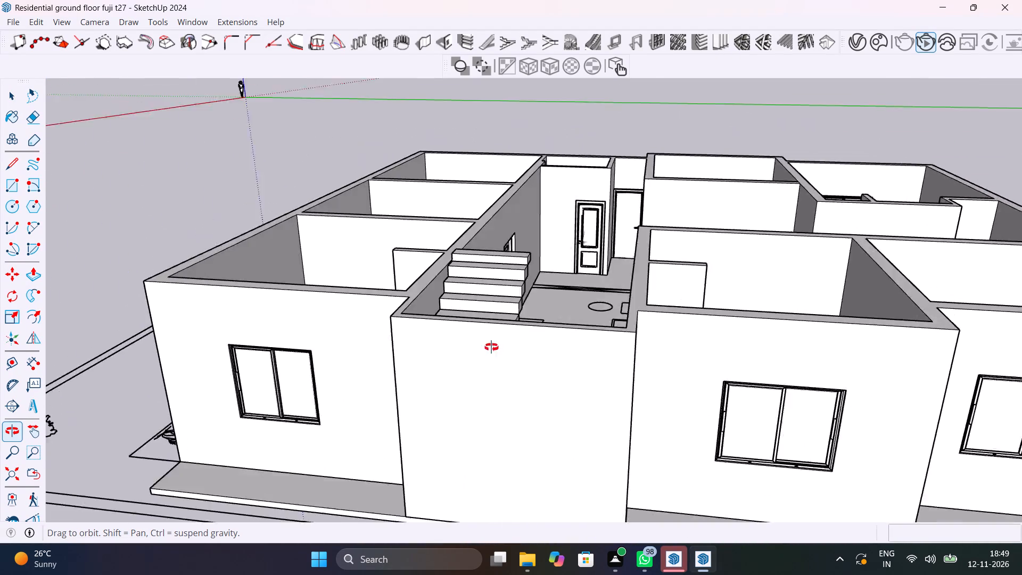
{"action": "middle_click_drag", "start_coordinate": [491, 347], "coordinate": [607, 383]}
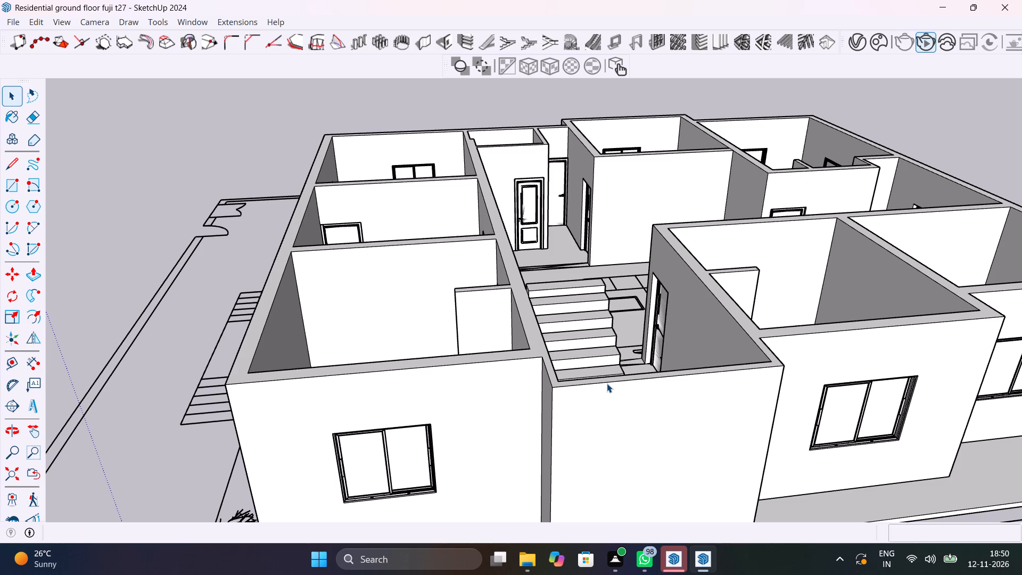
{"action": "scroll", "coordinate": [607, 383], "scroll_direction": "up", "scroll_amount": 4}
{"action": "scroll", "coordinate": [607, 383], "scroll_direction": "down", "scroll_amount": 6}
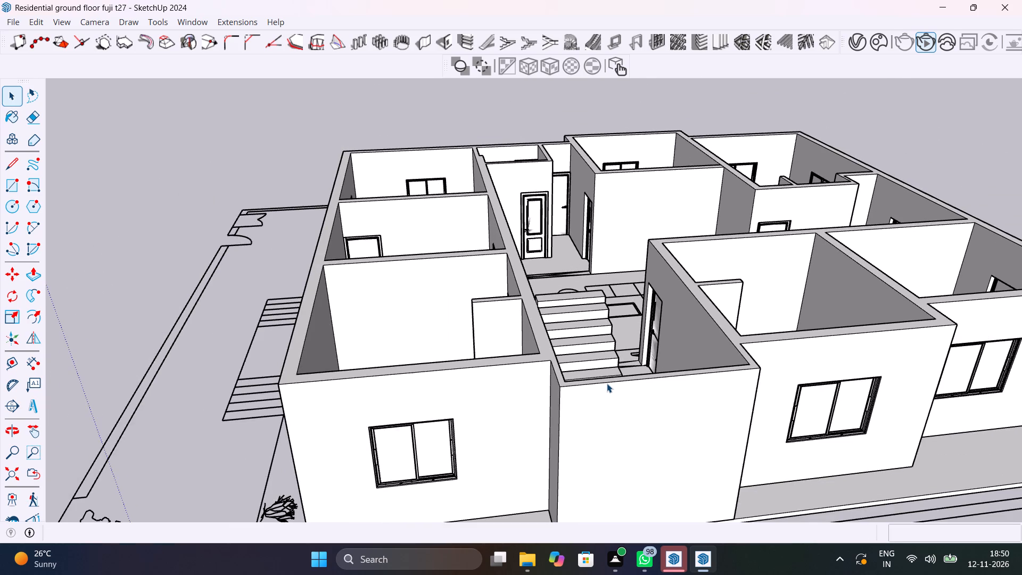
{"action": "middle_click_drag", "start_coordinate": [607, 383], "coordinate": [703, 401]}
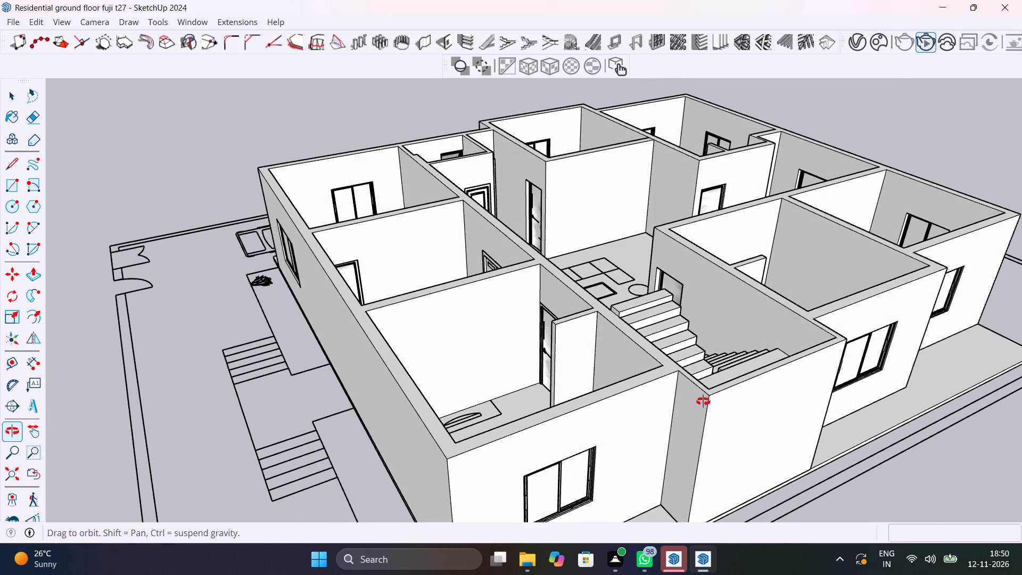
{"action": "middle_click_drag", "start_coordinate": [703, 401], "coordinate": [522, 391]}
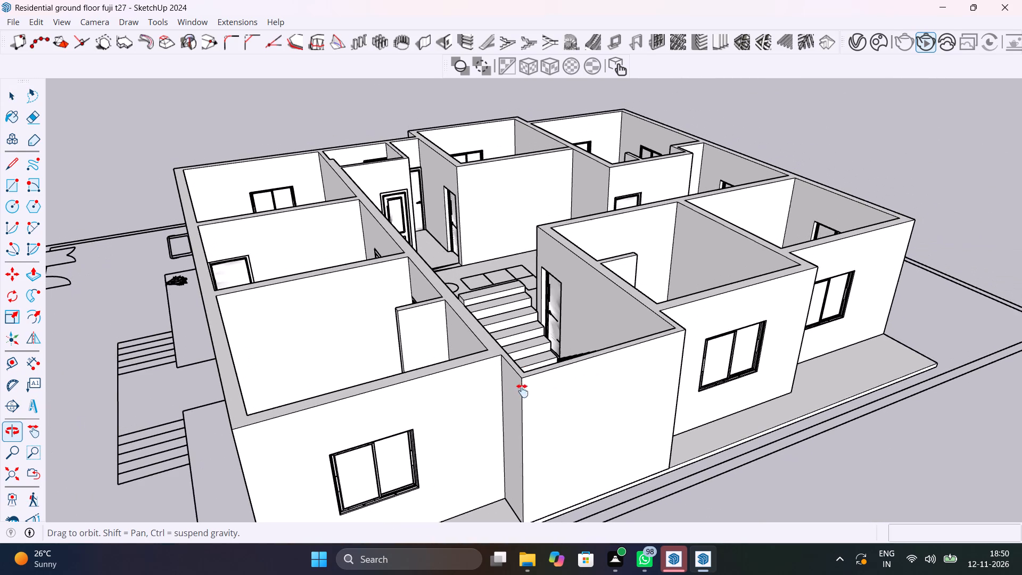
{"action": "middle_click_drag", "start_coordinate": [522, 391], "coordinate": [522, 391]}
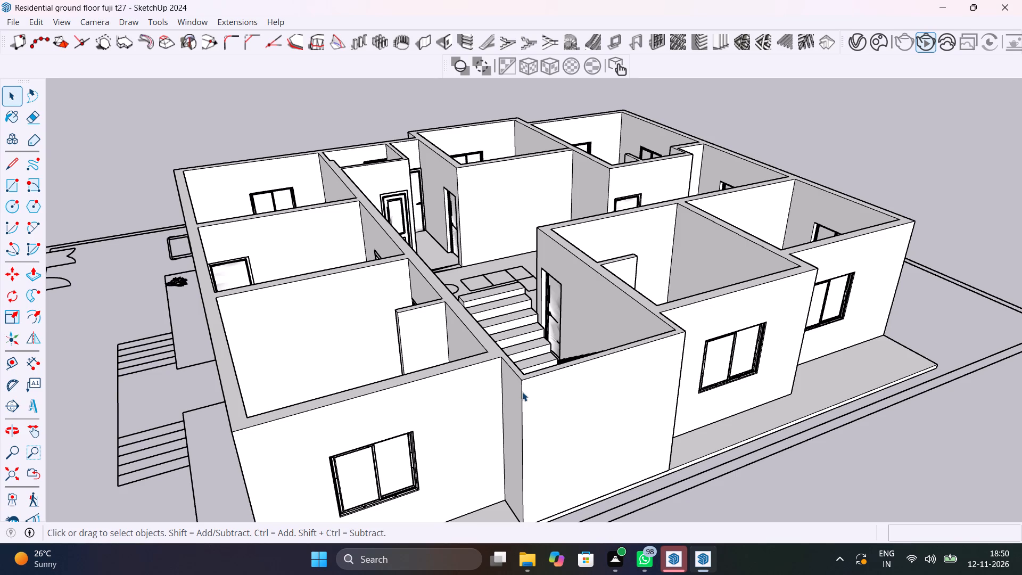
{"action": "scroll", "coordinate": [522, 392], "scroll_direction": "down", "scroll_amount": 4}
{"action": "middle_click_drag", "start_coordinate": [529, 402], "coordinate": [154, 387]}
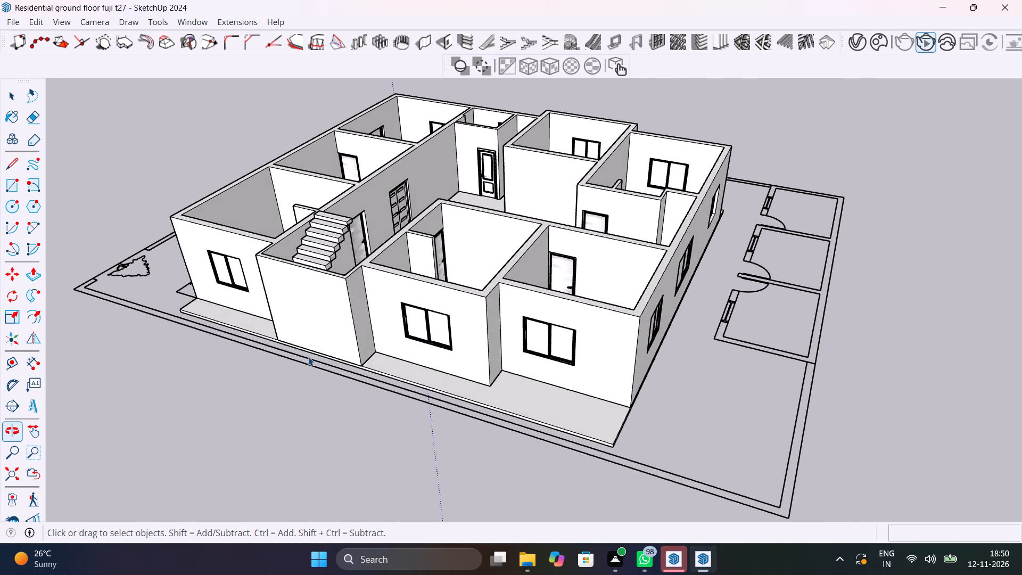
{"action": "scroll", "coordinate": [670, 327], "scroll_direction": "up", "scroll_amount": 4}
{"action": "middle_click_drag", "start_coordinate": [670, 327], "coordinate": [614, 377], "text": "shift"}
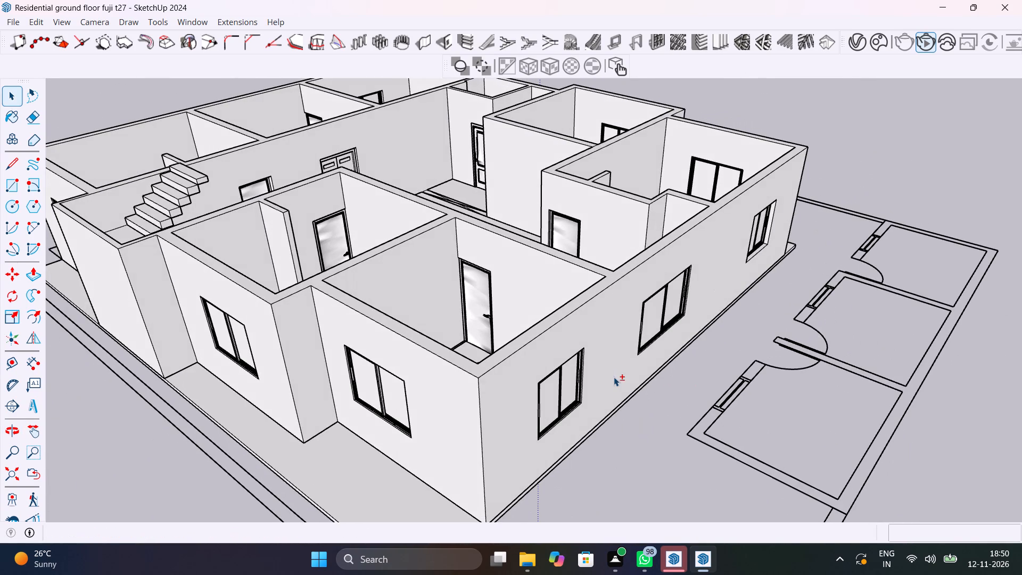
Save the ground floor model.
{"action": "key", "text": "ctrl+s"}
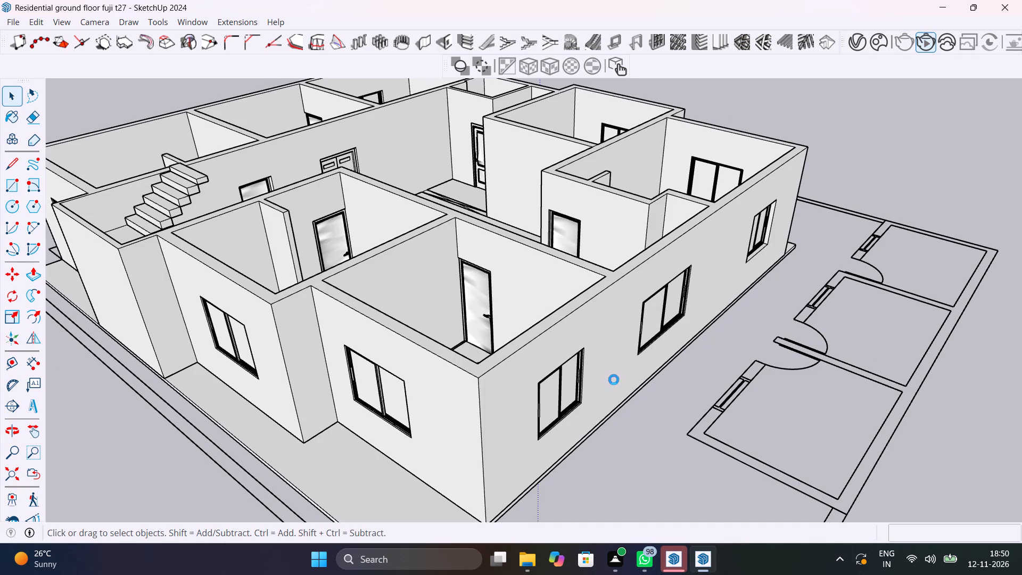
Open the ground floor building group for editing to reach the windows inside it.
{"action": "scroll", "coordinate": [614, 380], "scroll_direction": "down", "scroll_amount": 4}
{"action": "left_click", "coordinate": [613, 352]}
{"action": "scroll", "coordinate": [613, 352], "scroll_direction": "up", "scroll_amount": 4}
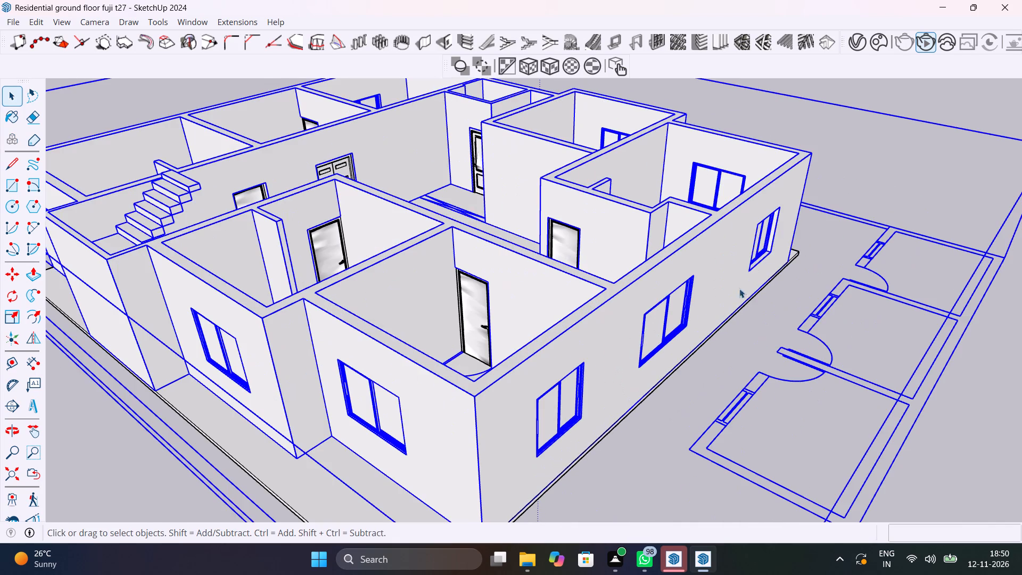
{"action": "left_click", "coordinate": [862, 169]}
{"action": "left_click", "coordinate": [758, 242]}
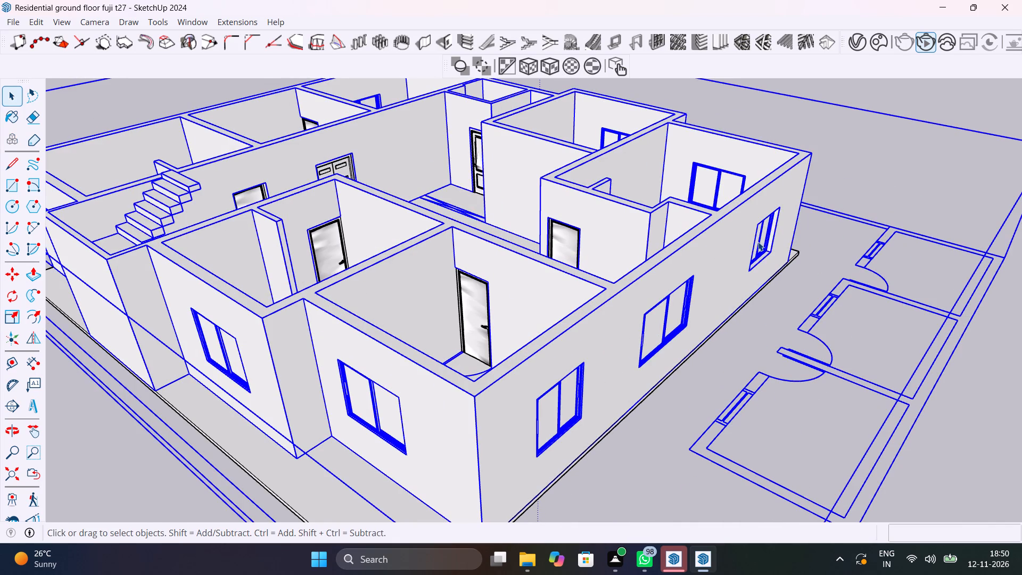
{"action": "left_click", "coordinate": [758, 242]}
{"action": "double_click", "coordinate": [758, 242]}
{"action": "middle_click_drag", "start_coordinate": [758, 241], "coordinate": [608, 281]}
{"action": "scroll", "coordinate": [608, 281], "scroll_direction": "up", "scroll_amount": 1}
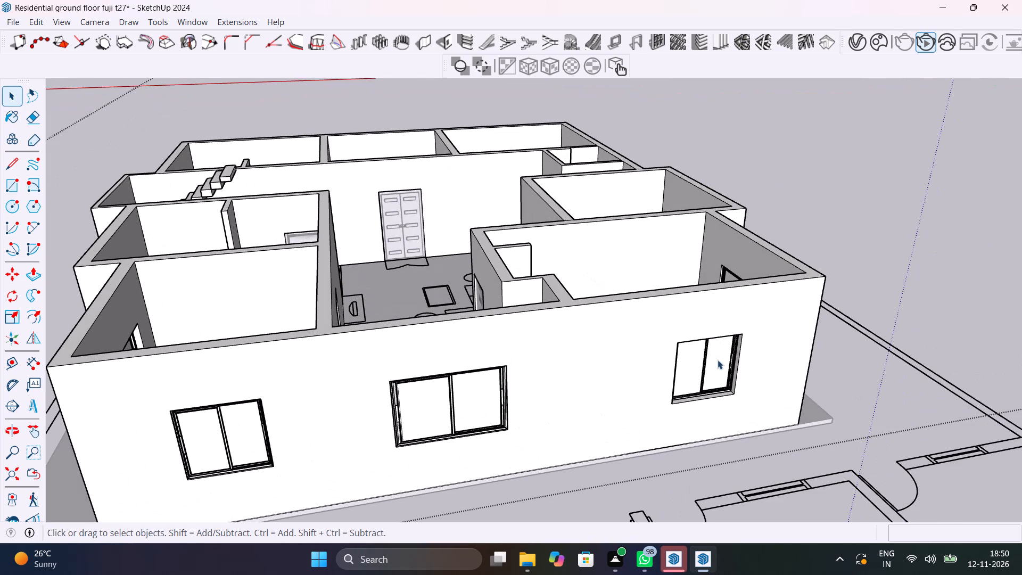
Select all the two-pane sliding windows in the exterior walls, make them one group, and leave the building group.
{"action": "left_click", "coordinate": [718, 360]}
{"action": "left_click", "coordinate": [498, 400], "text": "shift"}
{"action": "left_click", "coordinate": [241, 430], "text": "shift"}
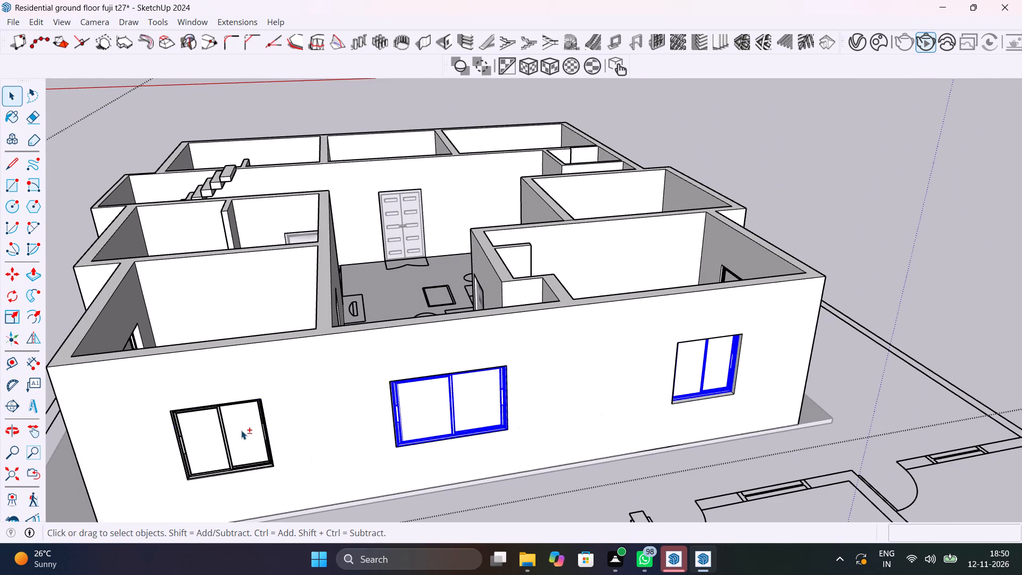
{"action": "middle_click_drag", "start_coordinate": [257, 438], "coordinate": [571, 425]}
{"action": "left_click", "coordinate": [739, 461], "text": "shift"}
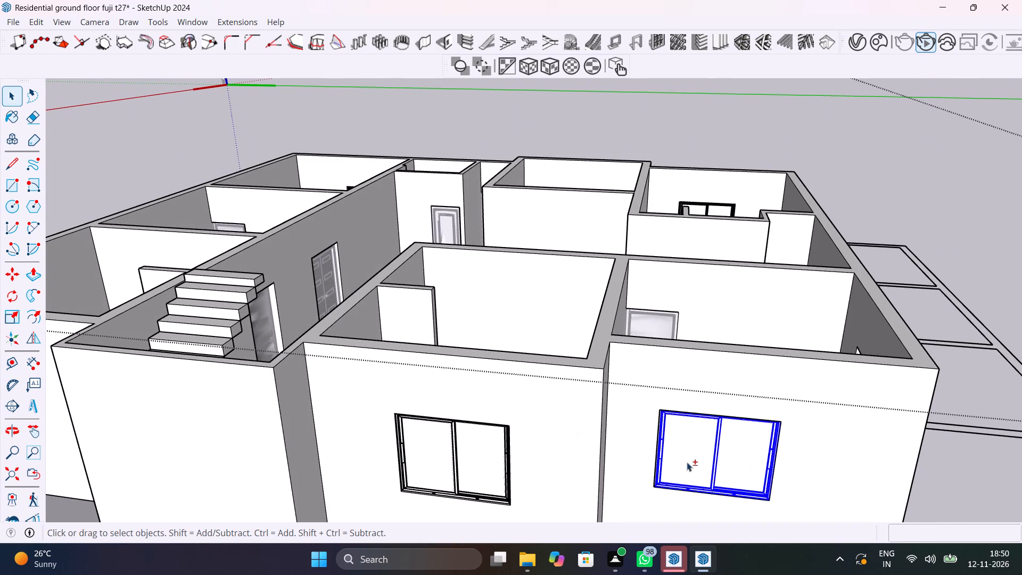
{"action": "left_click", "coordinate": [471, 463], "text": "shift"}
{"action": "middle_click_drag", "start_coordinate": [485, 458], "coordinate": [452, 539]}
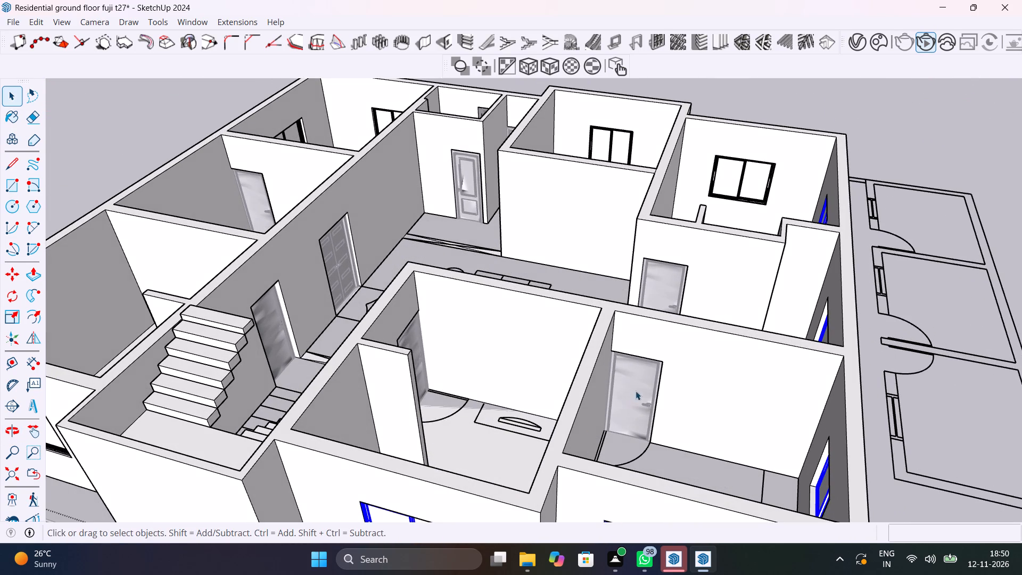
{"action": "left_click", "coordinate": [640, 386], "text": "shift"}
{"action": "left_click", "coordinate": [638, 387], "text": "shift"}
{"action": "middle_click_drag", "start_coordinate": [644, 396], "coordinate": [590, 434]}
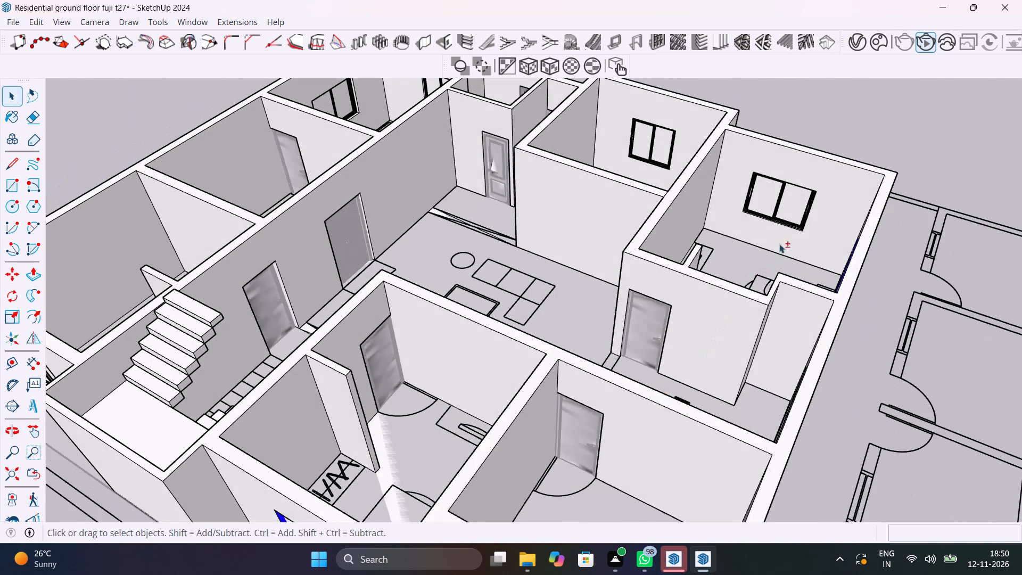
{"action": "left_click", "coordinate": [793, 216], "text": "shift"}
{"action": "left_click", "coordinate": [644, 142], "text": "shift"}
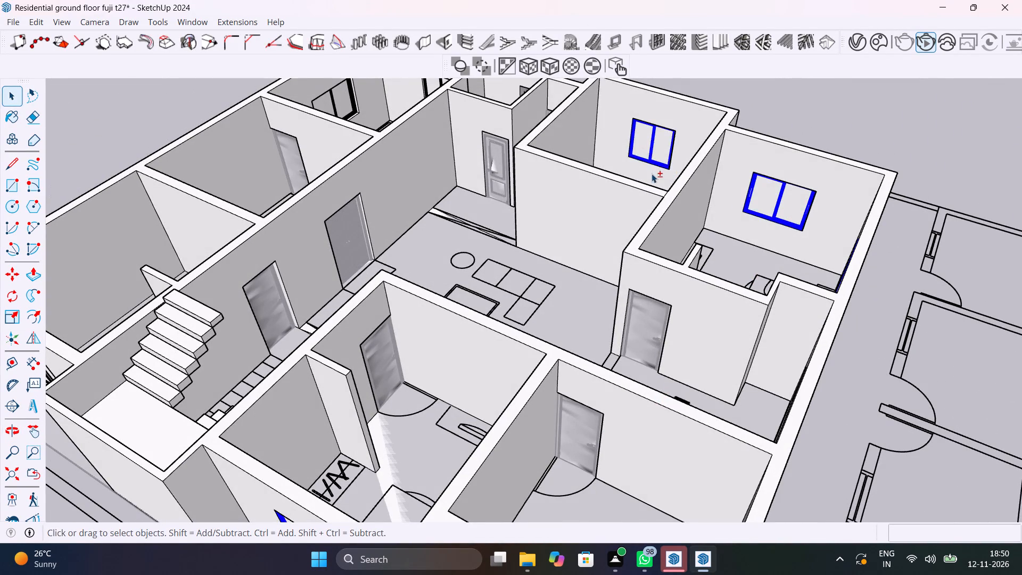
{"action": "middle_click_drag", "start_coordinate": [650, 175], "coordinate": [797, 404], "text": "shift"}
{"action": "scroll", "coordinate": [530, 290], "scroll_direction": "up", "scroll_amount": 2}
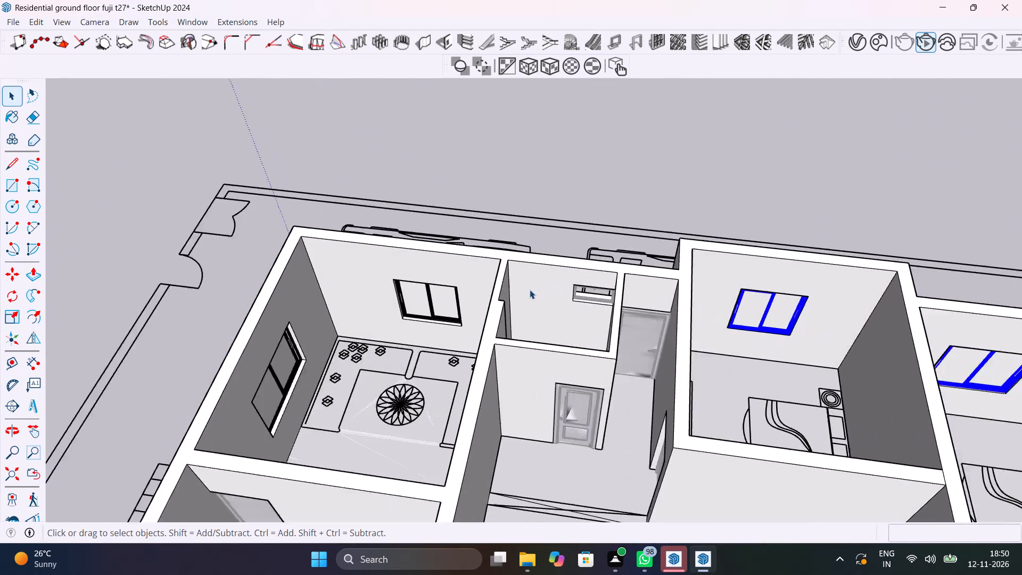
{"action": "scroll", "coordinate": [530, 290], "scroll_direction": "up", "scroll_amount": 9}
{"action": "middle_click_drag", "start_coordinate": [648, 317], "coordinate": [652, 252]}
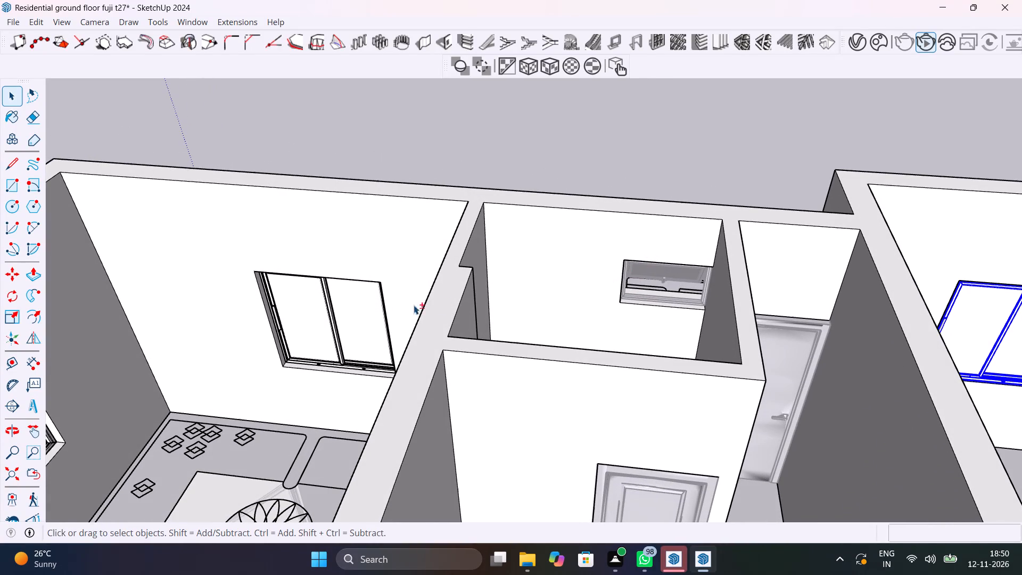
{"action": "left_click", "coordinate": [362, 305], "text": "shift"}
{"action": "scroll", "coordinate": [362, 305], "scroll_direction": "down", "scroll_amount": 7, "text": "shift"}
{"action": "left_click", "coordinate": [184, 365], "text": "shift"}
{"action": "scroll", "coordinate": [258, 333], "scroll_direction": "down", "scroll_amount": 7, "text": "shift"}
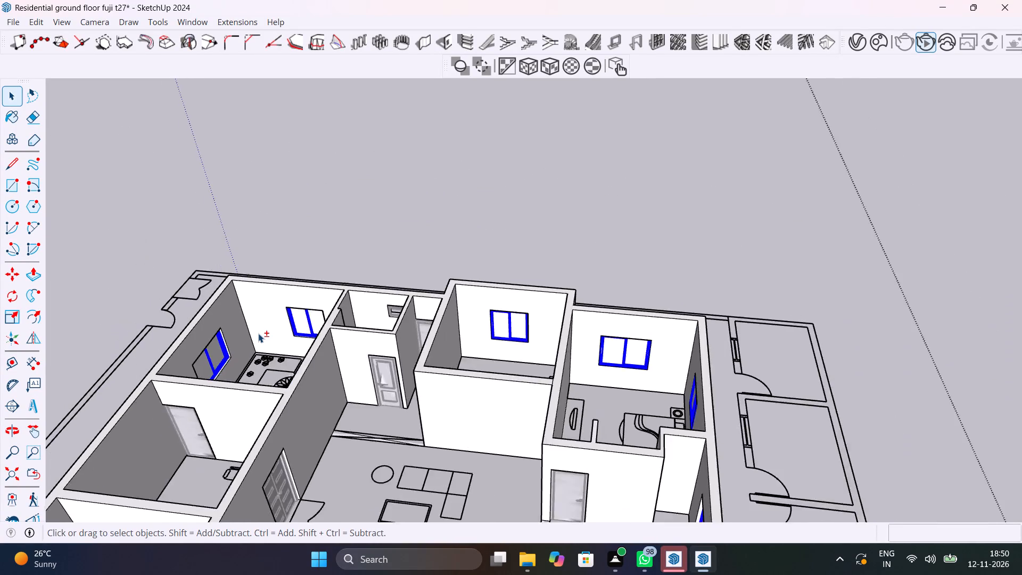
{"action": "scroll", "coordinate": [258, 333], "scroll_direction": "down", "scroll_amount": 8, "text": "shift"}
{"action": "middle_click_drag", "start_coordinate": [354, 418], "coordinate": [481, 266]}
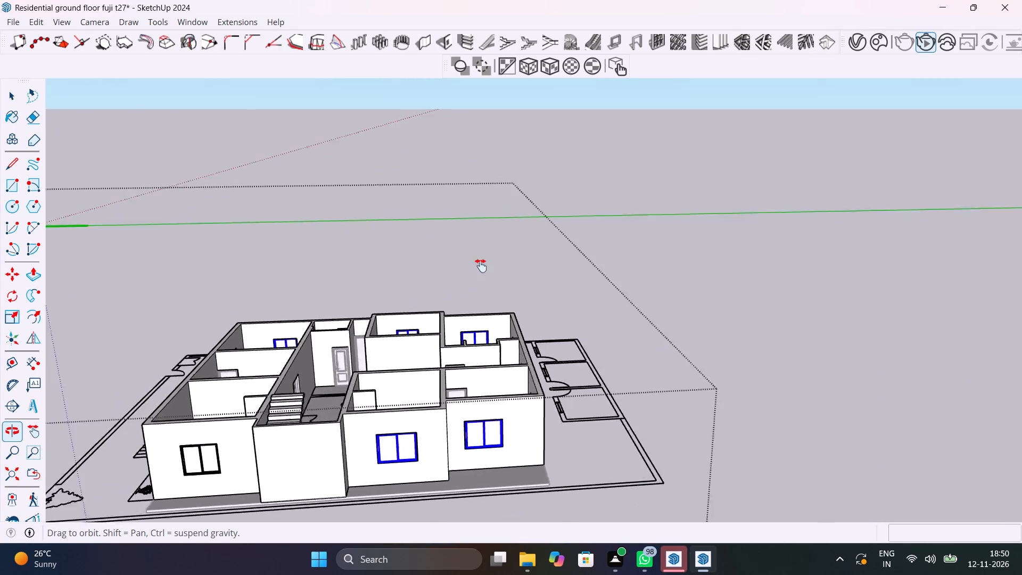
{"action": "middle_click_drag", "start_coordinate": [481, 266], "coordinate": [532, 232]}
{"action": "left_click", "coordinate": [310, 381], "text": "shift"}
{"action": "scroll", "coordinate": [310, 381], "scroll_direction": "up", "scroll_amount": 1}
{"action": "middle_click_drag", "start_coordinate": [310, 381], "coordinate": [485, 488]}
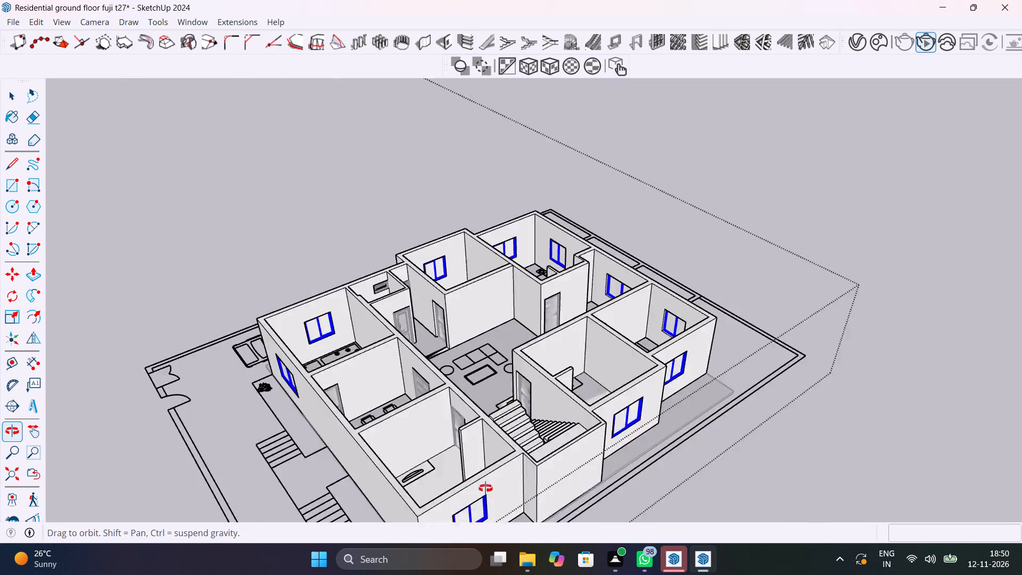
{"action": "middle_click_drag", "start_coordinate": [485, 488], "coordinate": [398, 364]}
{"action": "right_click", "coordinate": [406, 377], "text": "shift"}
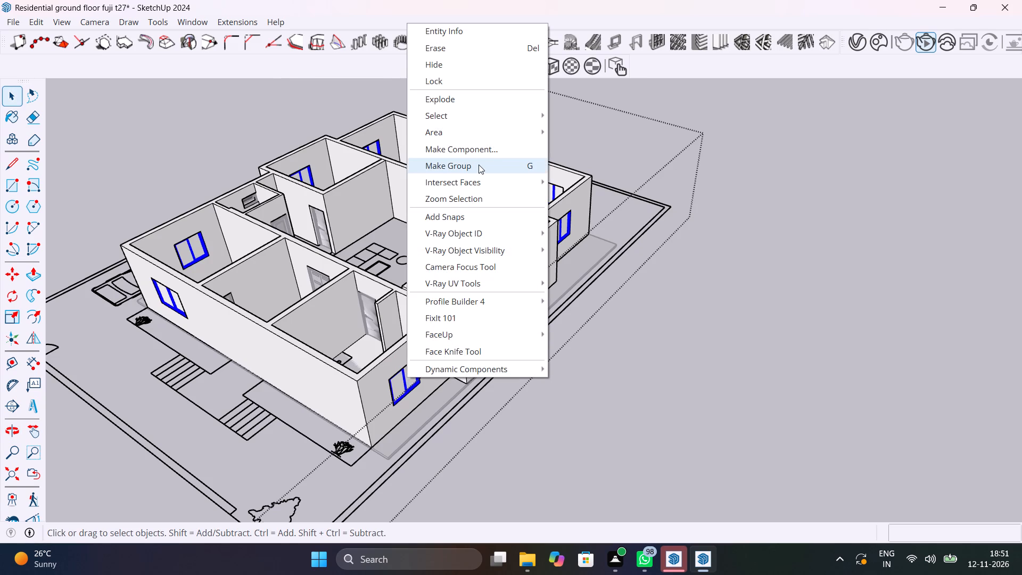
{"action": "key", "text": "space"}
{"action": "left_click", "coordinate": [769, 327]}
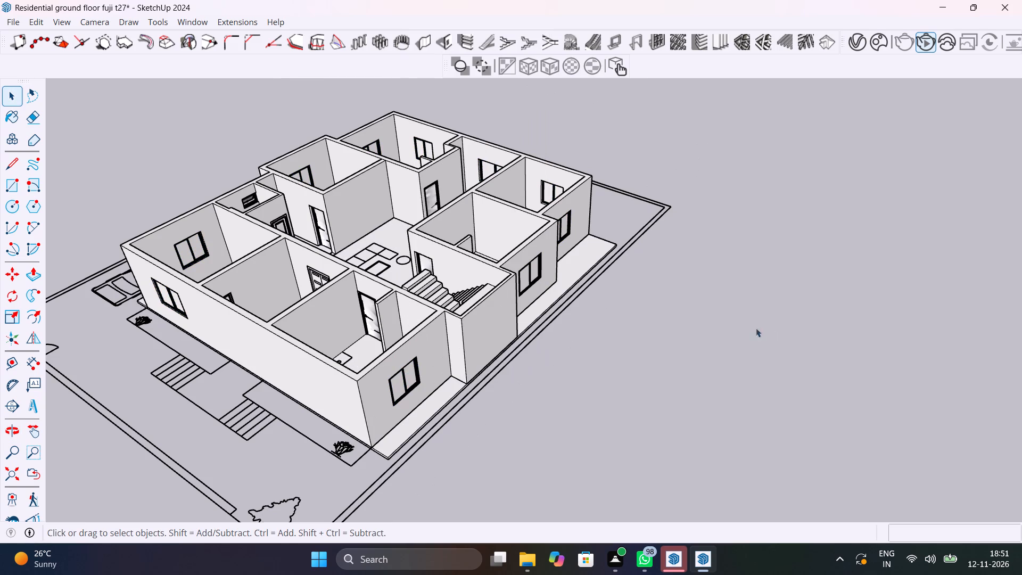
Select the ground floor's doors, including the double door, together with the small high ventilator window, and make them one group.
{"action": "scroll", "coordinate": [326, 318], "scroll_direction": "up", "scroll_amount": 5}
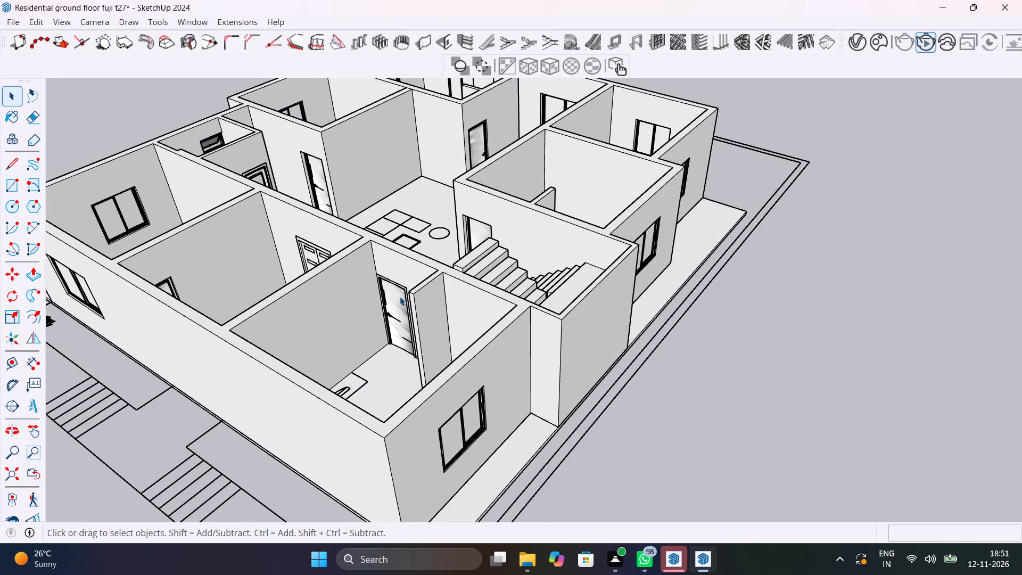
{"action": "left_click", "coordinate": [400, 296]}
{"action": "middle_click_drag", "start_coordinate": [397, 305], "coordinate": [548, 392]}
{"action": "left_click", "coordinate": [496, 284], "text": "shift"}
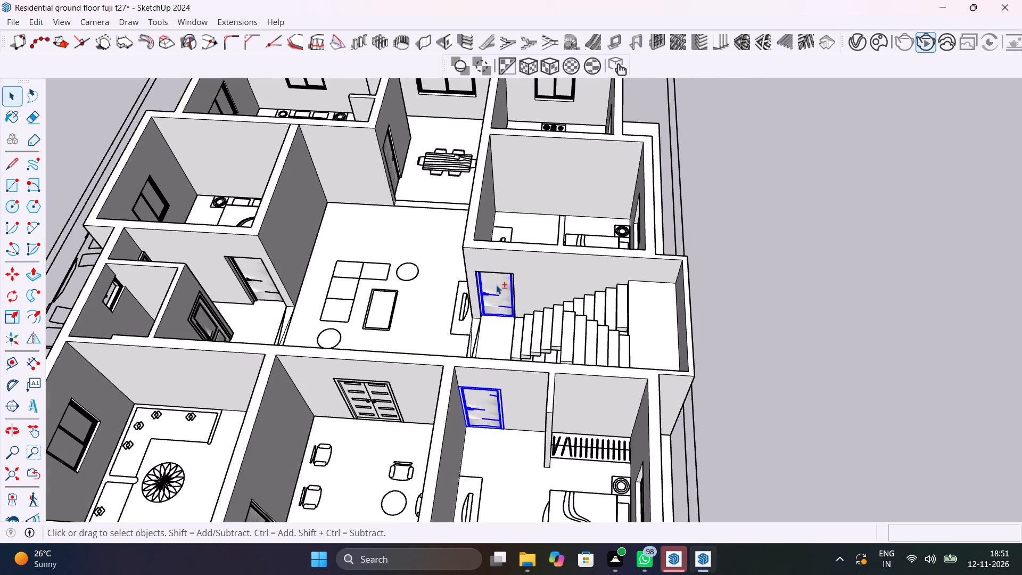
{"action": "middle_click_drag", "start_coordinate": [487, 308], "coordinate": [133, 442], "text": "shift"}
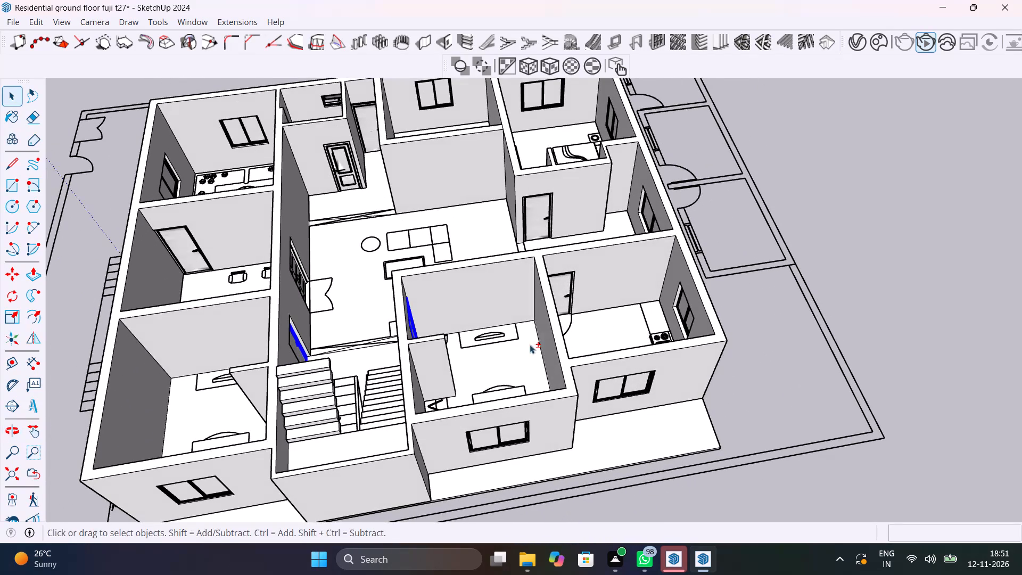
{"action": "left_click", "coordinate": [560, 287], "text": "shift"}
{"action": "left_click", "coordinate": [539, 202], "text": "shift"}
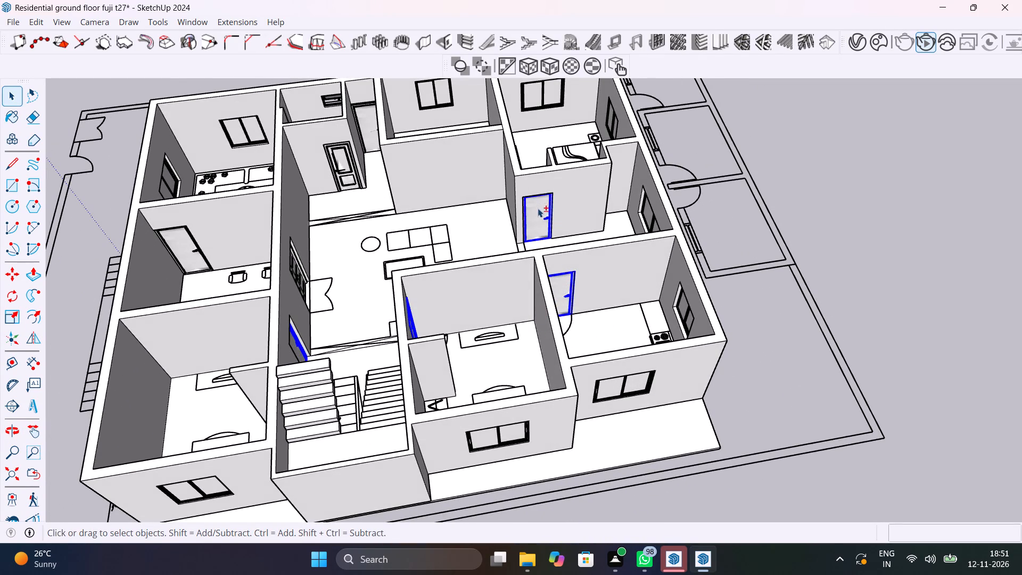
{"action": "middle_click_drag", "start_coordinate": [403, 236], "coordinate": [457, 380], "text": "shift"}
{"action": "scroll", "coordinate": [385, 313], "scroll_direction": "up", "scroll_amount": 5, "text": "shift"}
{"action": "left_click", "coordinate": [411, 301], "text": "shift"}
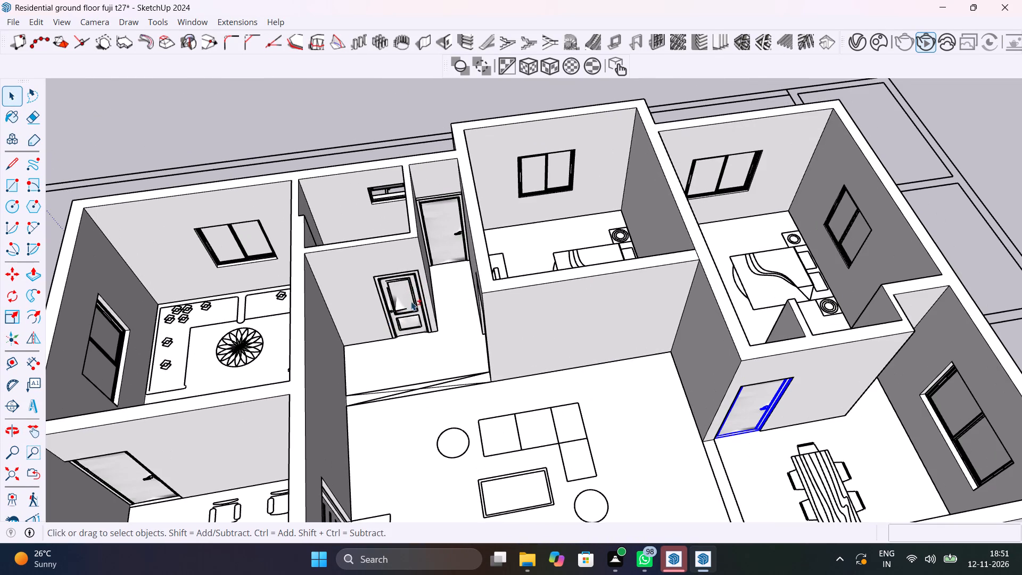
{"action": "scroll", "coordinate": [391, 193], "scroll_direction": "up", "scroll_amount": 10, "text": "shift"}
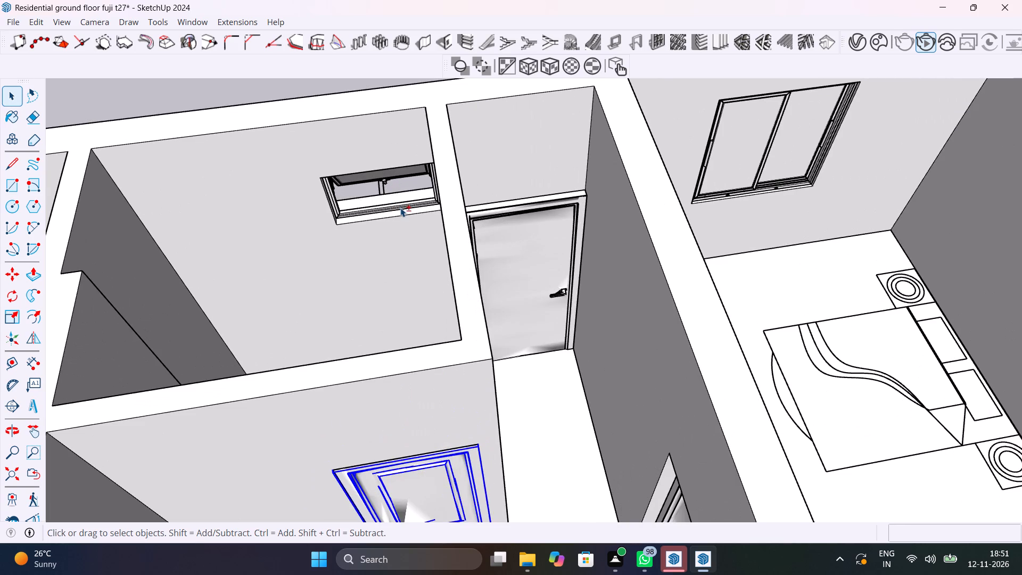
{"action": "left_click", "coordinate": [400, 208], "text": "shift"}
{"action": "scroll", "coordinate": [400, 208], "scroll_direction": "down", "scroll_amount": 10, "text": "shift"}
{"action": "left_click", "coordinate": [454, 235], "text": "shift"}
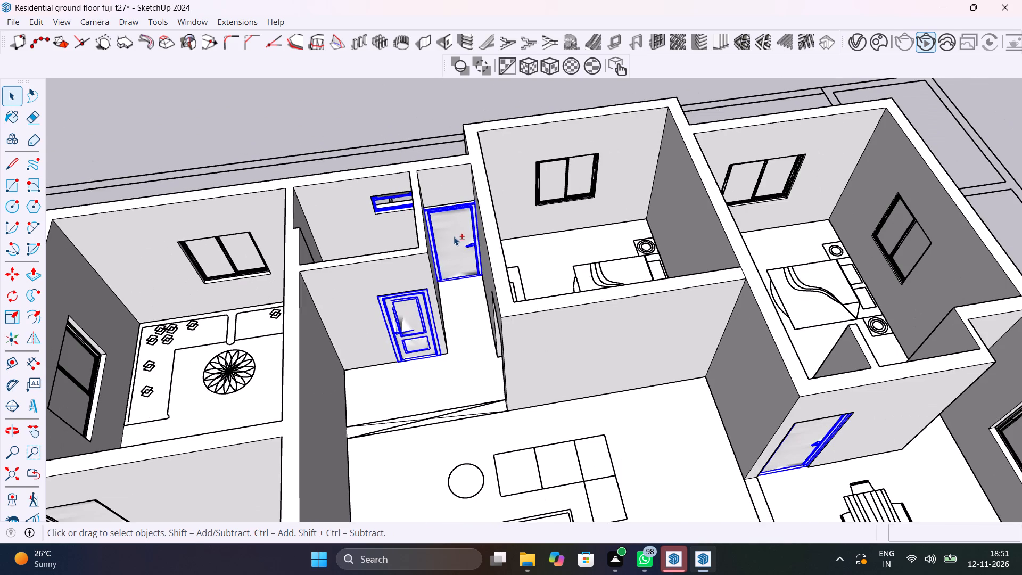
{"action": "middle_click_drag", "start_coordinate": [448, 320], "coordinate": [226, 304]}
{"action": "left_click", "coordinate": [220, 363], "text": "shift"}
{"action": "scroll", "coordinate": [220, 364], "scroll_direction": "down", "scroll_amount": 5, "text": "shift"}
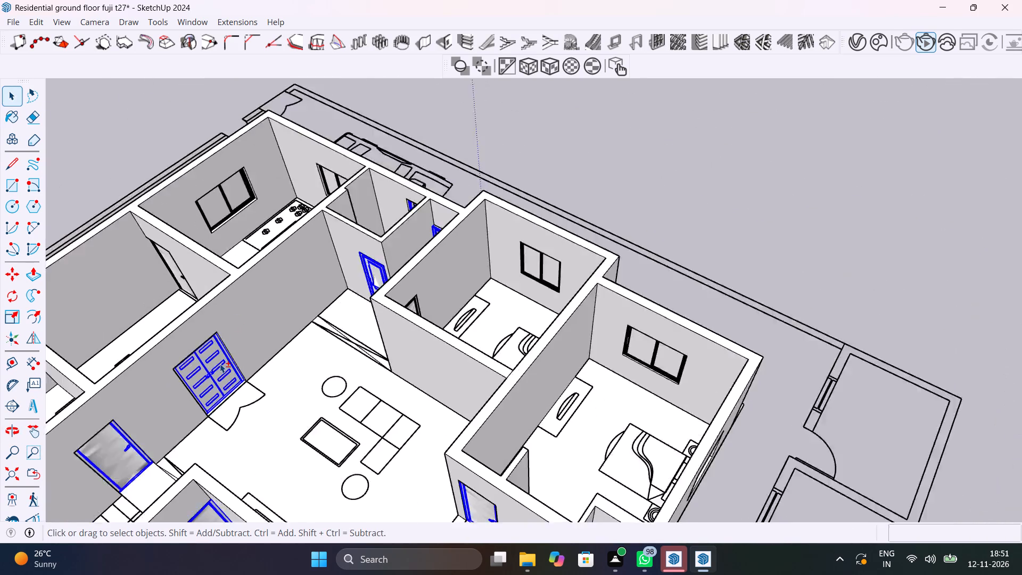
{"action": "scroll", "coordinate": [220, 364], "scroll_direction": "down", "scroll_amount": 2, "text": "shift"}
{"action": "scroll", "coordinate": [170, 276], "scroll_direction": "up", "scroll_amount": 10, "text": "shift"}
{"action": "left_click", "coordinate": [195, 290], "text": "shift"}
{"action": "scroll", "coordinate": [199, 302], "scroll_direction": "down", "scroll_amount": 2, "text": "shift"}
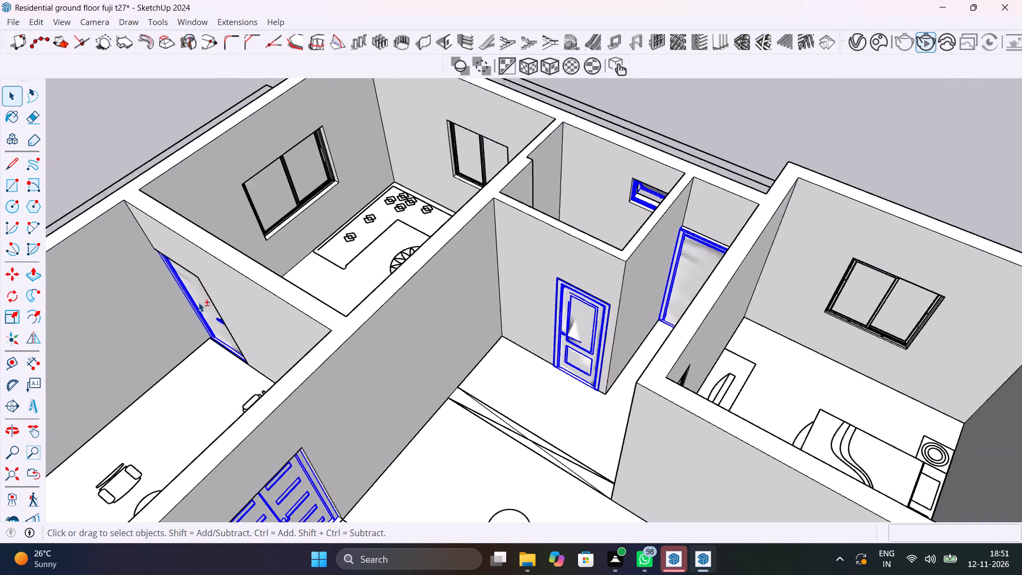
{"action": "scroll", "coordinate": [199, 302], "scroll_direction": "down", "scroll_amount": 10, "text": "shift"}
{"action": "middle_click_drag", "start_coordinate": [206, 361], "coordinate": [759, 233], "text": "shift"}
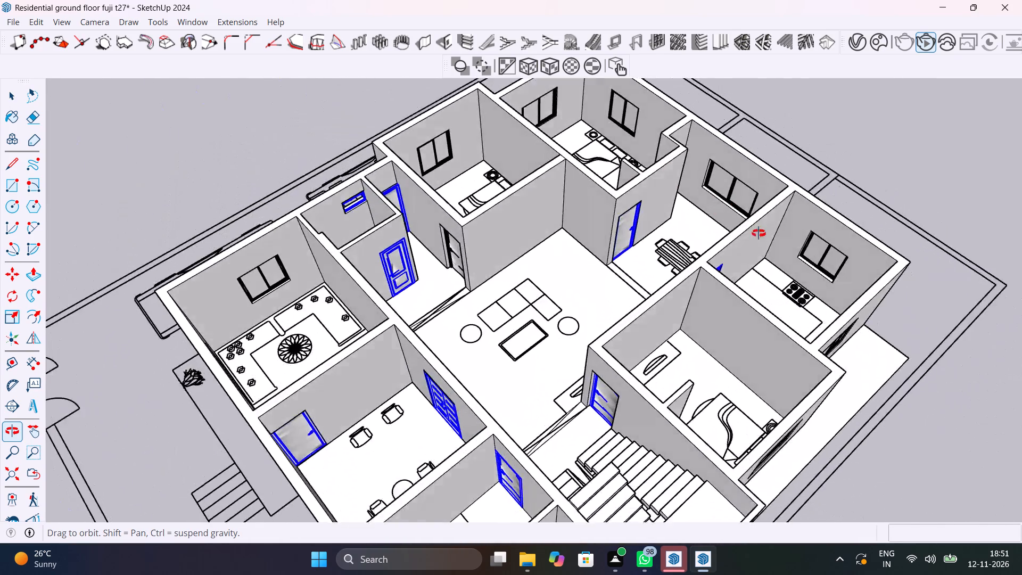
{"action": "middle_click_drag", "start_coordinate": [759, 233], "coordinate": [501, 149], "text": "shift"}
{"action": "right_click", "coordinate": [616, 272], "text": "shift"}
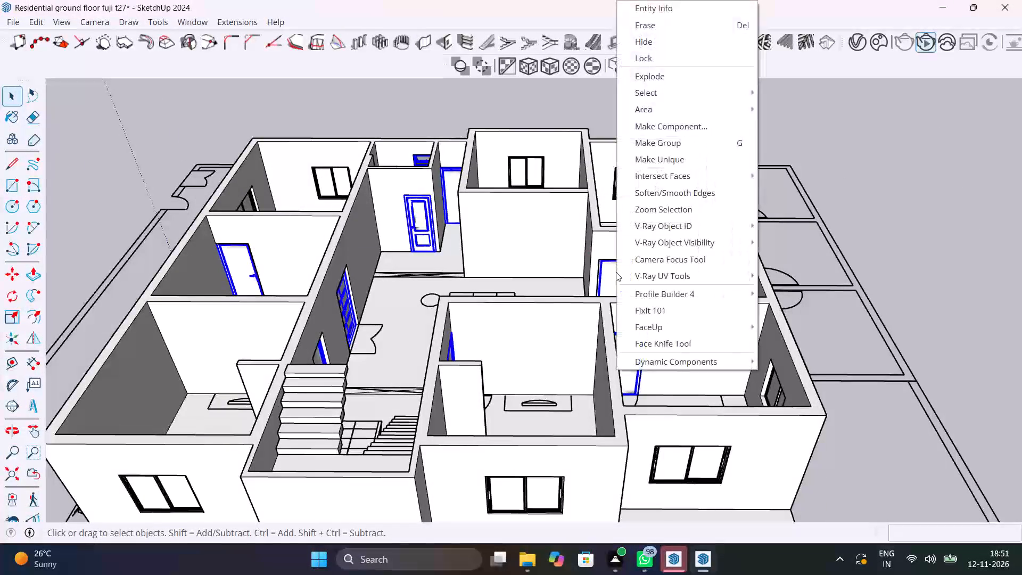
{"action": "left_click", "coordinate": [683, 141], "text": "shift"}
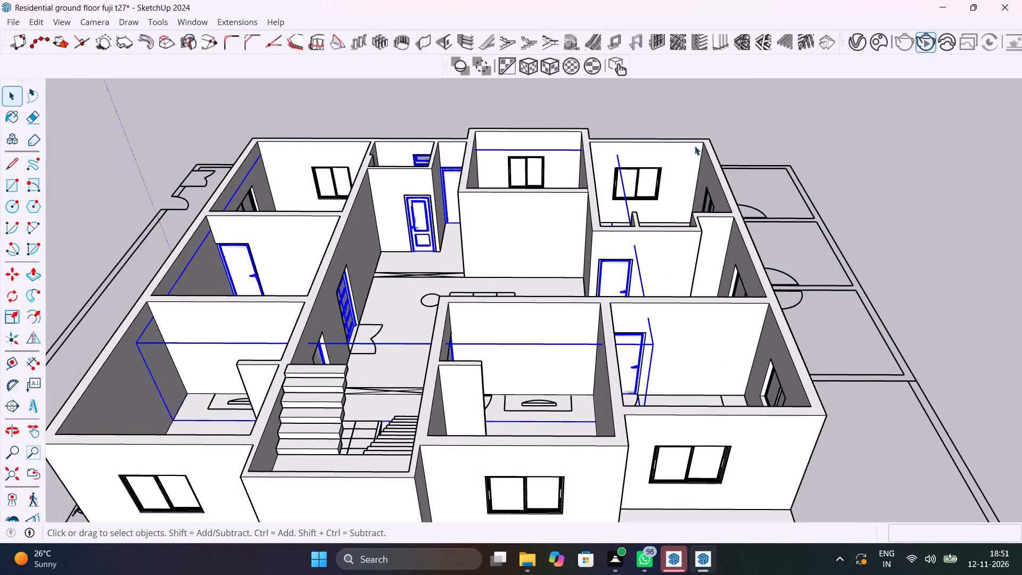
{"action": "left_click", "coordinate": [850, 174]}
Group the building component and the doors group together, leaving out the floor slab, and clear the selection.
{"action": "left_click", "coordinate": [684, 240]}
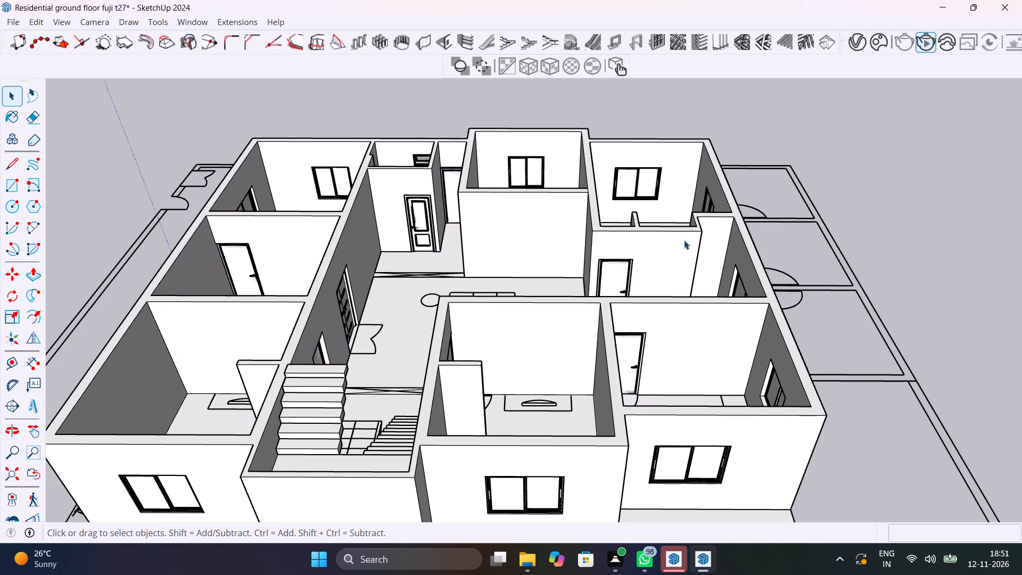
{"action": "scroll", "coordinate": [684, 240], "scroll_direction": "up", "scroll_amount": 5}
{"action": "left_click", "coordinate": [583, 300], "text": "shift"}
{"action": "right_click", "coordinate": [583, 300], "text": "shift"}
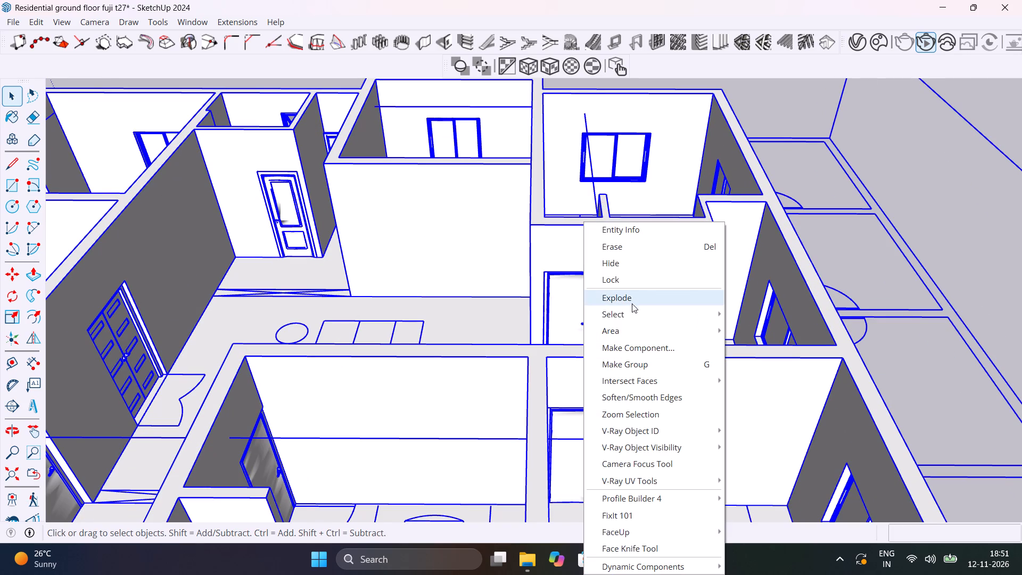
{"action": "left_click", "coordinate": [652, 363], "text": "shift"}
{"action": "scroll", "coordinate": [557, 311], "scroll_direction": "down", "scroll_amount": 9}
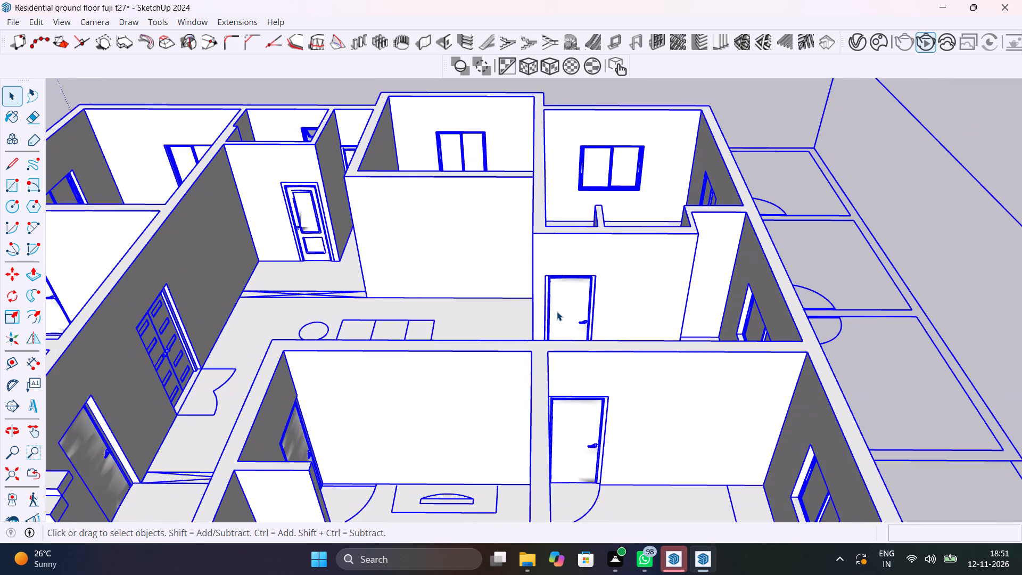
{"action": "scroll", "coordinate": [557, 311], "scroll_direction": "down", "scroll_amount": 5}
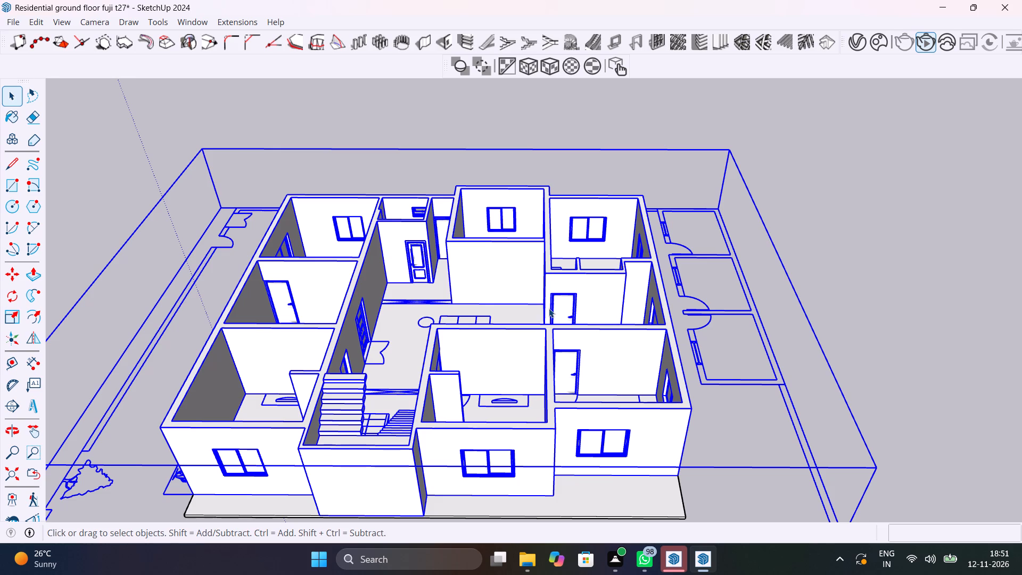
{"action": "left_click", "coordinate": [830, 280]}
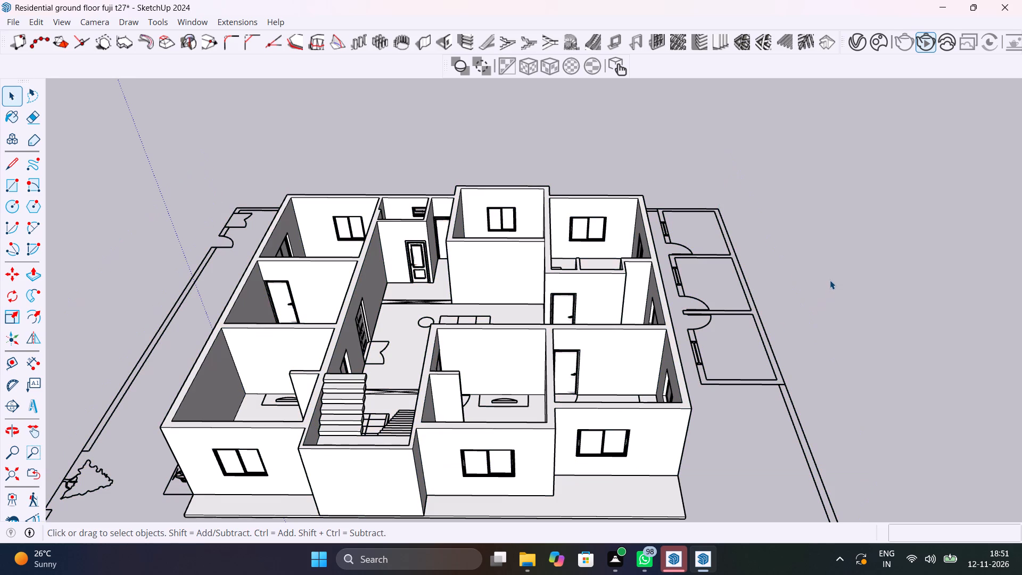
Save the ground floor model.
{"action": "scroll", "coordinate": [343, 368], "scroll_direction": "up", "scroll_amount": 6}
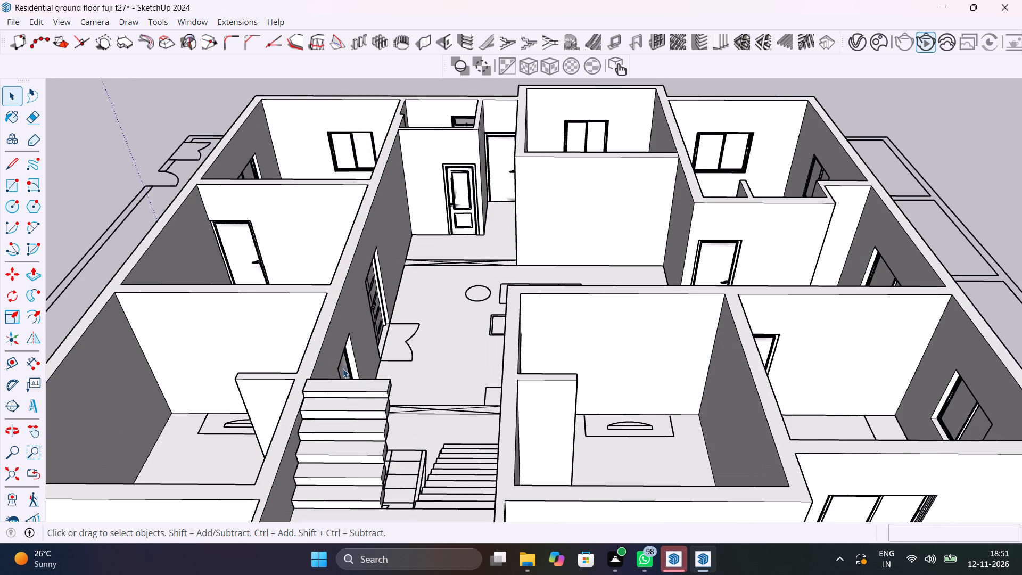
{"action": "middle_click_drag", "start_coordinate": [477, 278], "coordinate": [656, 244]}
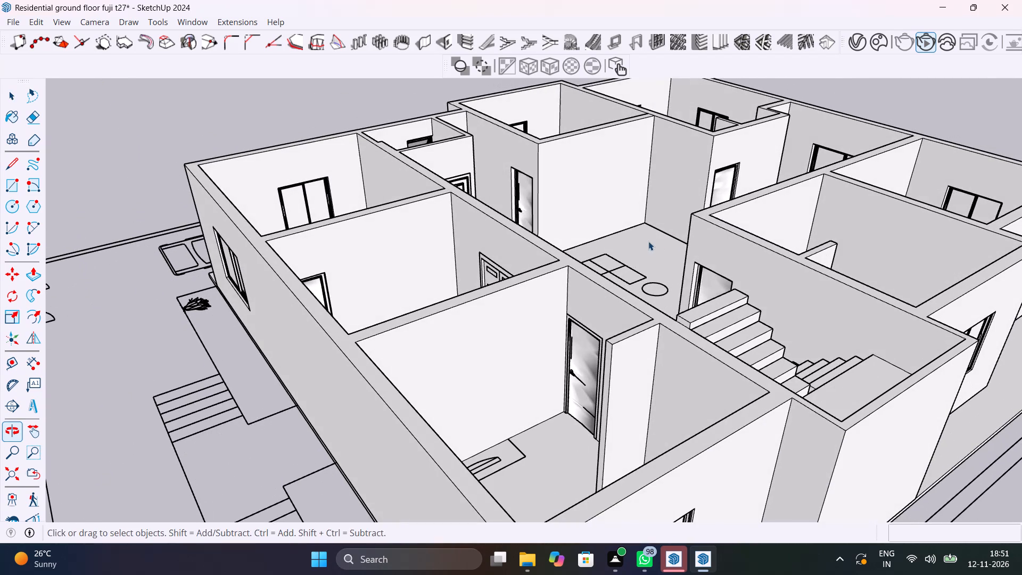
{"action": "key", "text": "ctrl+s"}
Open the combined group and the building component inside it to check a staircase tread, and return to the group level.
{"action": "scroll", "coordinate": [646, 240], "scroll_direction": "down", "scroll_amount": 15}
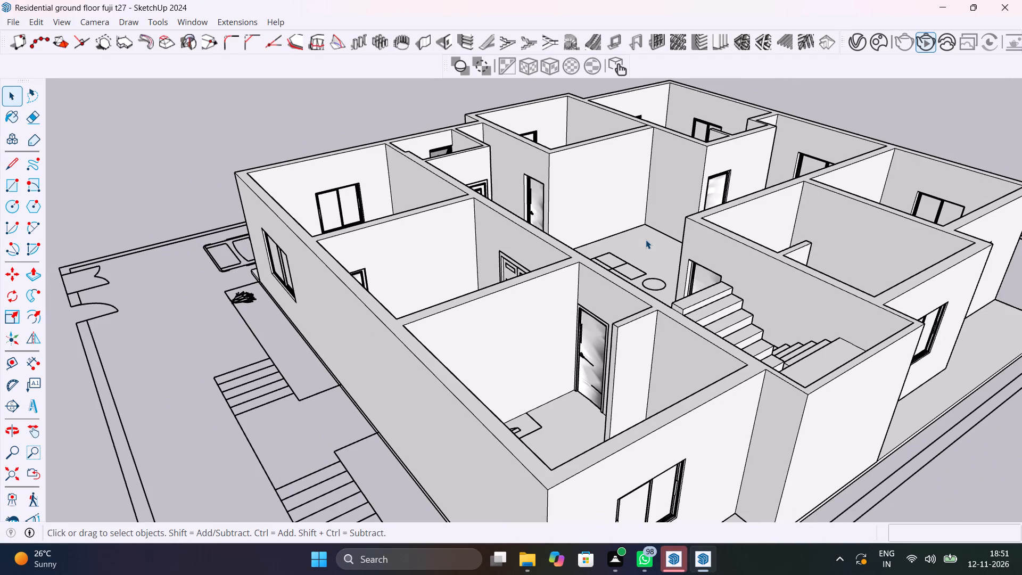
{"action": "scroll", "coordinate": [660, 321], "scroll_direction": "down", "scroll_amount": 1}
{"action": "middle_click_drag", "start_coordinate": [660, 321], "coordinate": [364, 379], "text": "shift"}
{"action": "left_click", "coordinate": [430, 373]}
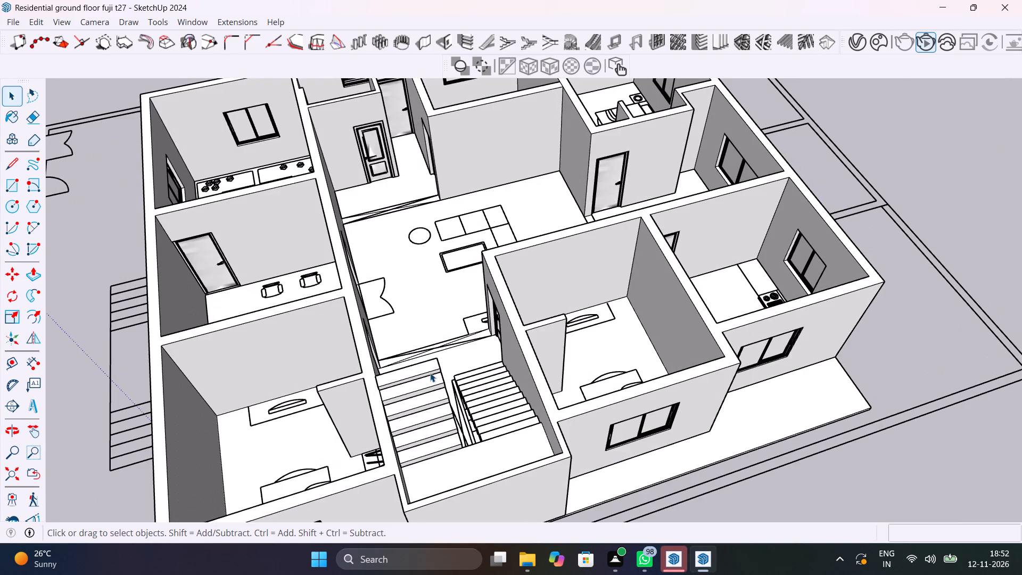
{"action": "scroll", "coordinate": [430, 373], "scroll_direction": "up", "scroll_amount": 5}
{"action": "double_click", "coordinate": [430, 373]}
{"action": "scroll", "coordinate": [430, 373], "scroll_direction": "up", "scroll_amount": 1}
{"action": "scroll", "coordinate": [430, 373], "scroll_direction": "down", "scroll_amount": 5}
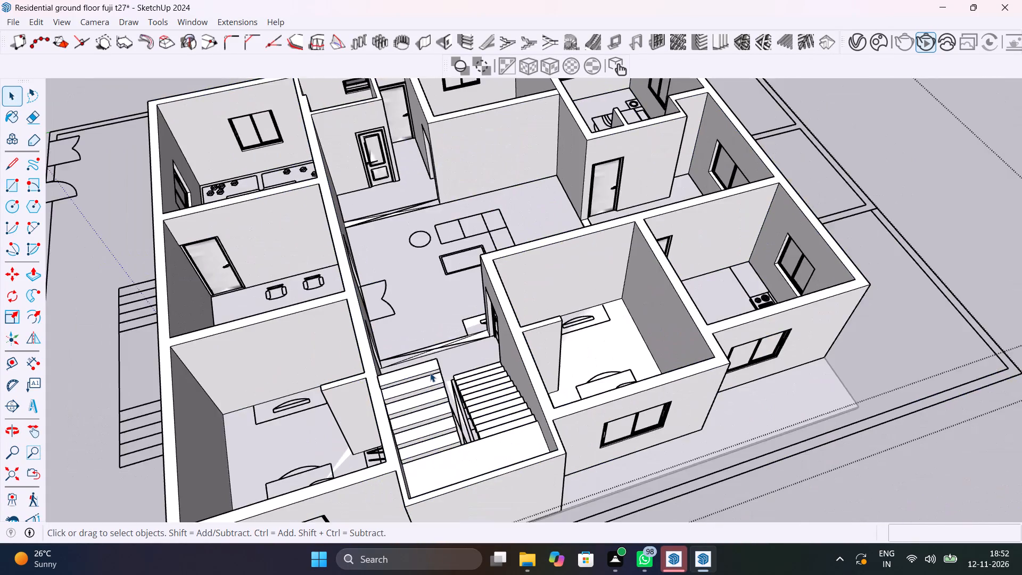
{"action": "scroll", "coordinate": [430, 373], "scroll_direction": "down", "scroll_amount": 6}
{"action": "middle_click_drag", "start_coordinate": [435, 377], "coordinate": [368, 342], "text": "shift"}
{"action": "left_click", "coordinate": [368, 344]}
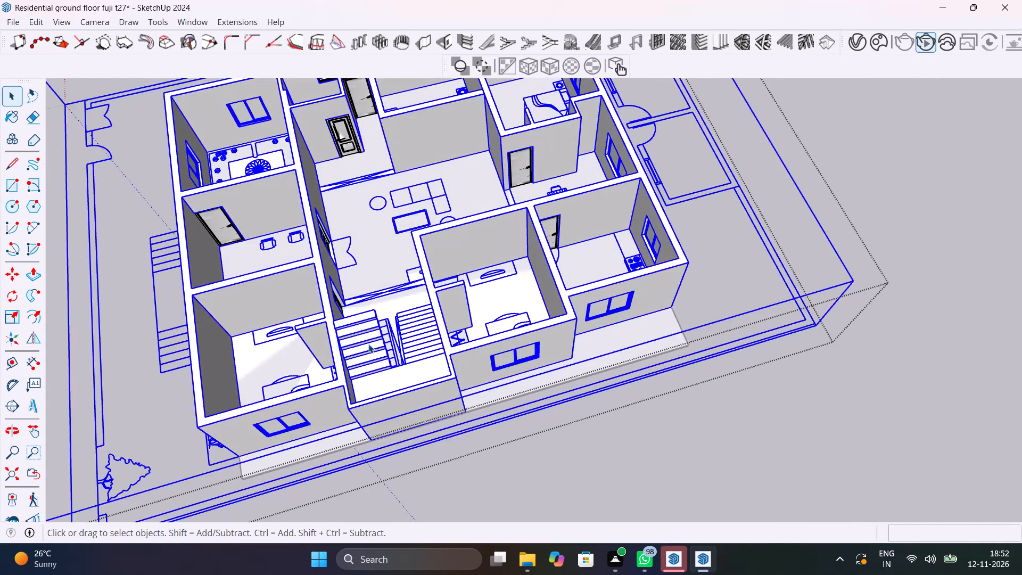
{"action": "scroll", "coordinate": [368, 344], "scroll_direction": "up", "scroll_amount": 4}
{"action": "double_click", "coordinate": [368, 344]}
{"action": "left_click", "coordinate": [368, 343]}
{"action": "scroll", "coordinate": [368, 343], "scroll_direction": "down", "scroll_amount": 2}
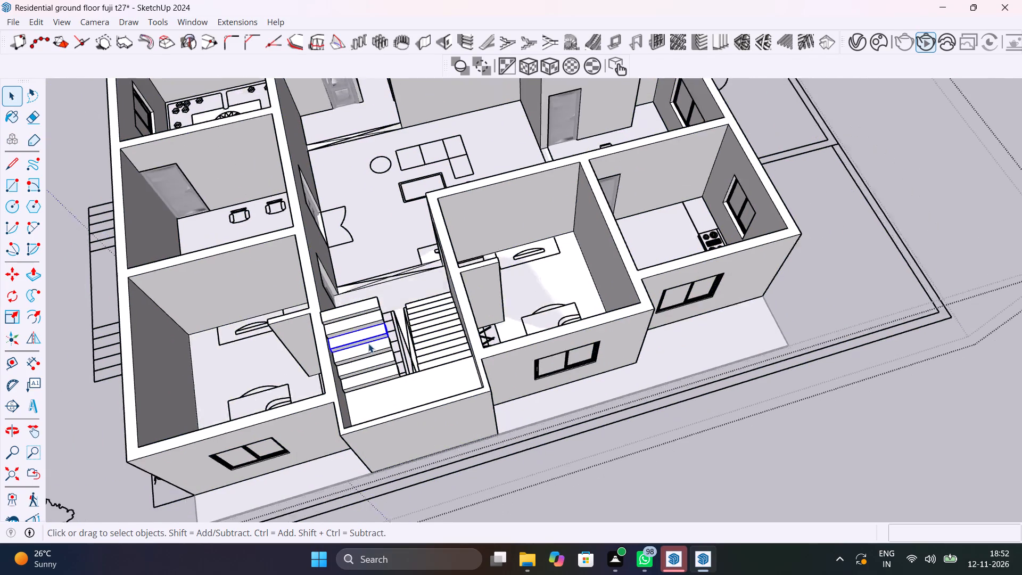
{"action": "scroll", "coordinate": [368, 343], "scroll_direction": "down", "scroll_amount": 2}
{"action": "middle_click_drag", "start_coordinate": [411, 379], "coordinate": [605, 335]}
{"action": "left_click", "coordinate": [687, 344]}
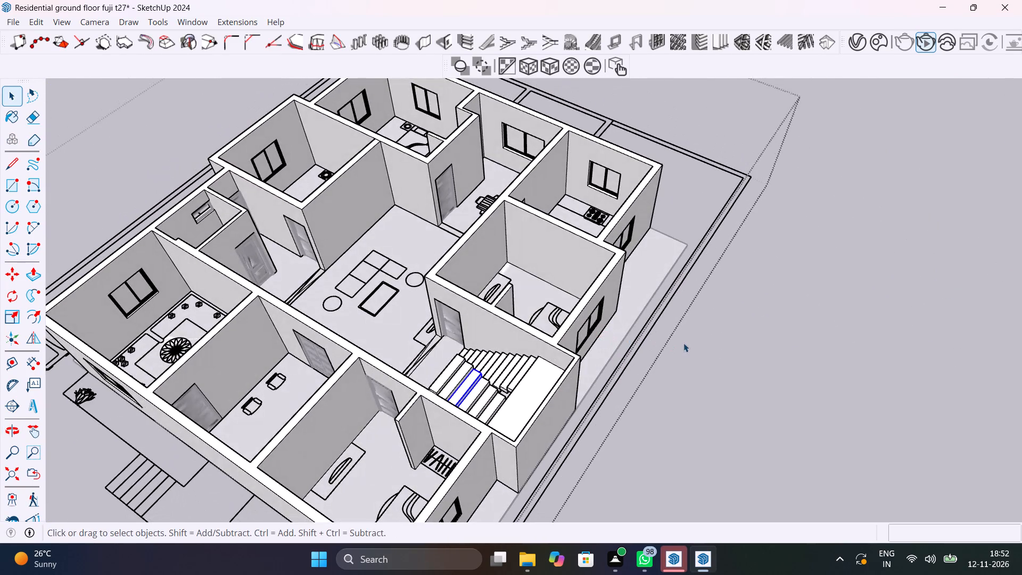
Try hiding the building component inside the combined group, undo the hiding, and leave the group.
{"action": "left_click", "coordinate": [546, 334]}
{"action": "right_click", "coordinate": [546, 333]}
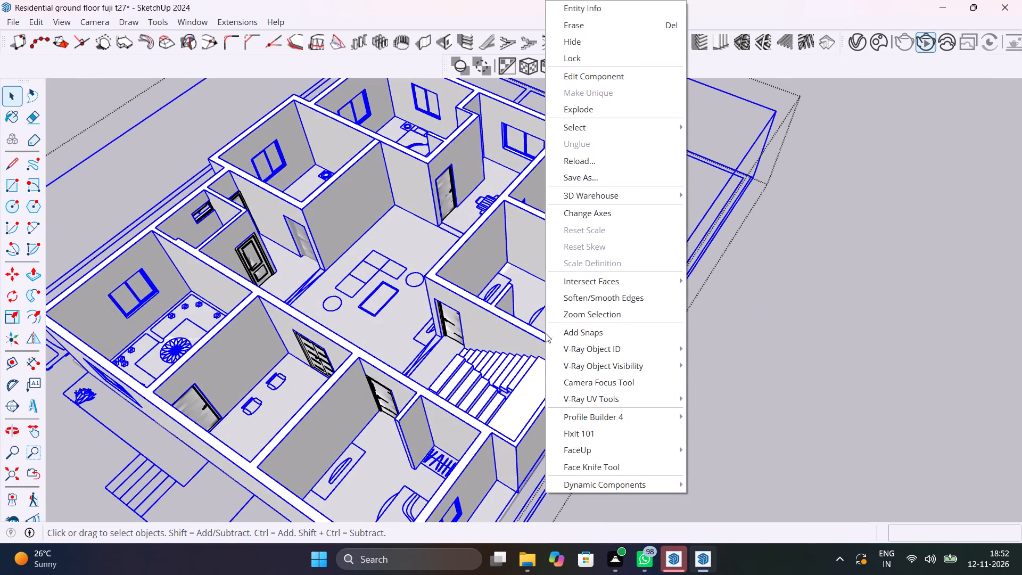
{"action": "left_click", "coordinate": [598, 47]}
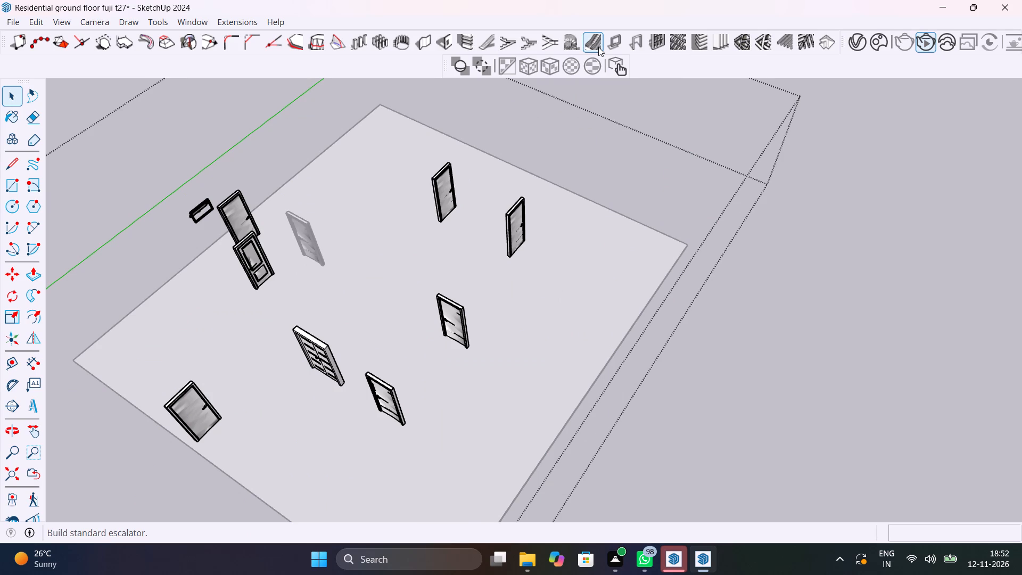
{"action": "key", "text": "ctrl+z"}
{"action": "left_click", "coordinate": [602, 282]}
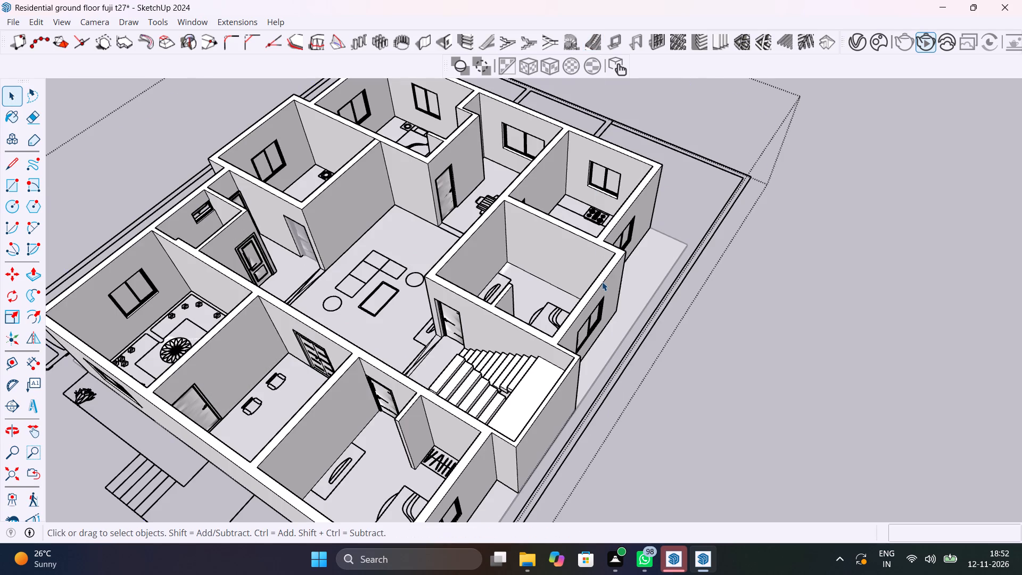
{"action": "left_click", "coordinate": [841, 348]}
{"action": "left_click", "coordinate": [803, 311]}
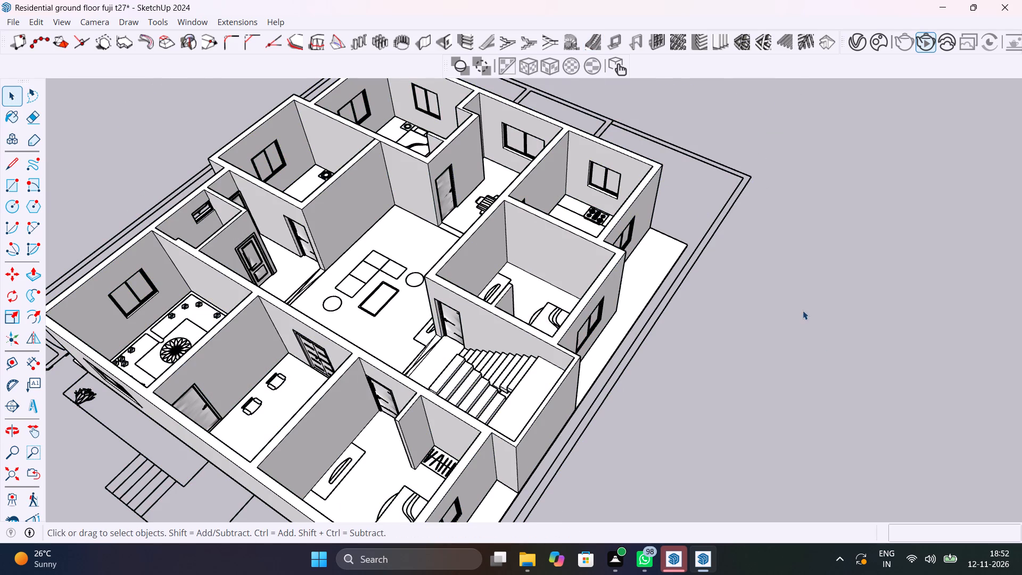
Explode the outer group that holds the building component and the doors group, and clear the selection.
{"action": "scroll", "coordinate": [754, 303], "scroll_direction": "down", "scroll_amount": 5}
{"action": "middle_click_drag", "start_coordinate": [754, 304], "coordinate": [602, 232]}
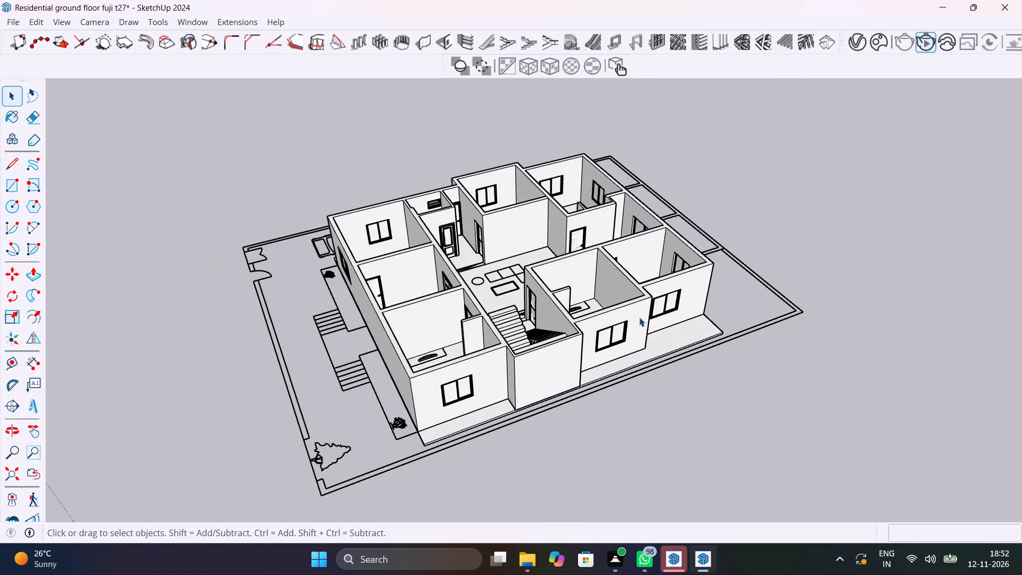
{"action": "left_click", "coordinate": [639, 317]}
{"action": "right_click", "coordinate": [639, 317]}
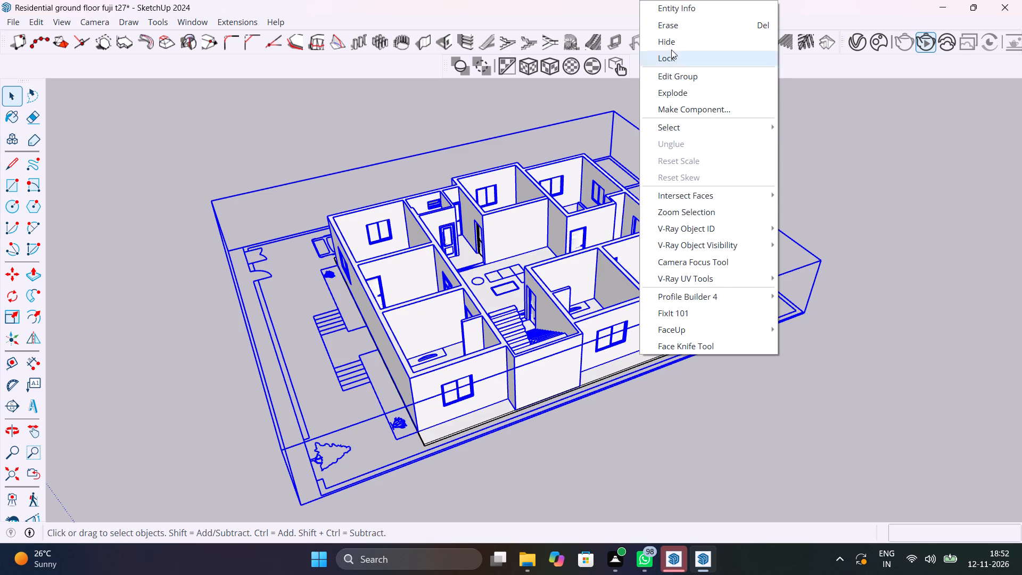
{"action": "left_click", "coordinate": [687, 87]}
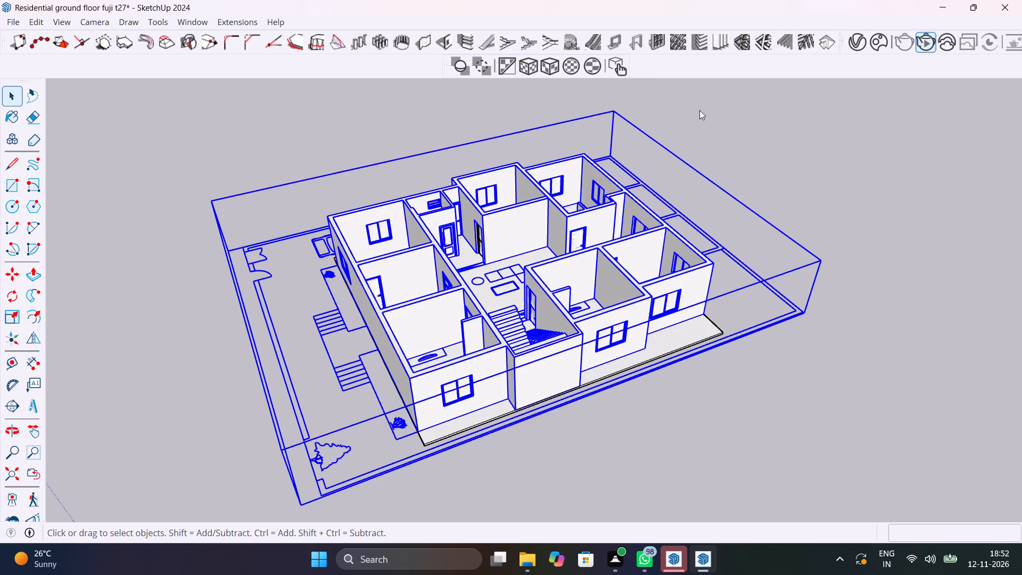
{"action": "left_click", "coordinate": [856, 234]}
Explode the ground floor building component containing the walls, windows and site outline.
{"action": "left_click", "coordinate": [690, 282]}
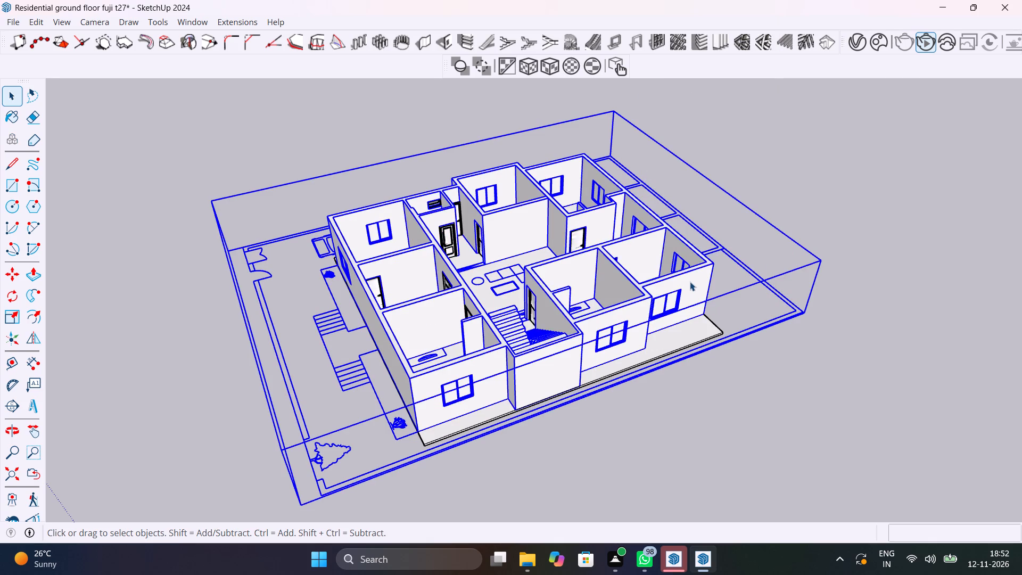
{"action": "right_click", "coordinate": [690, 282]}
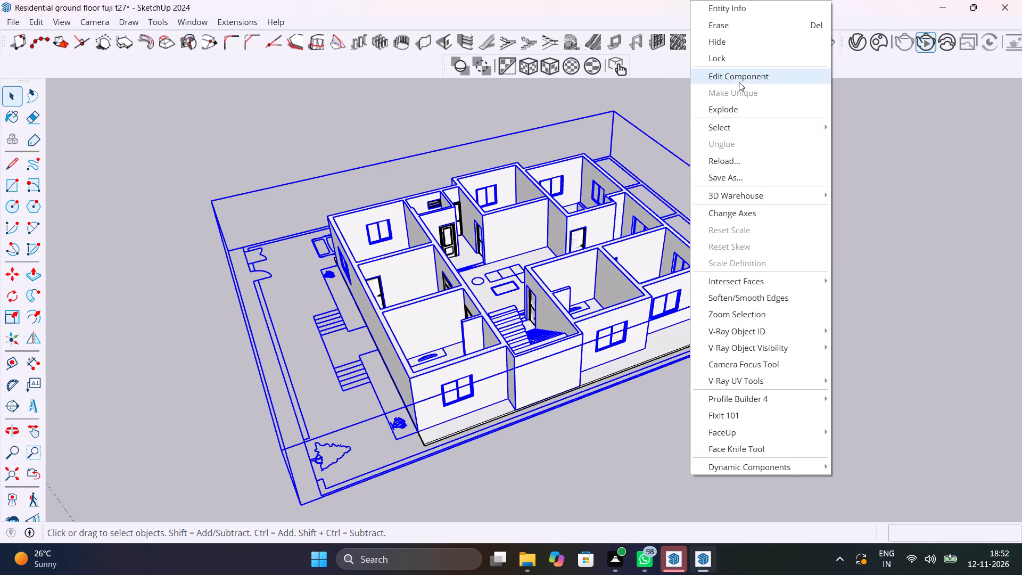
{"action": "left_click", "coordinate": [755, 104]}
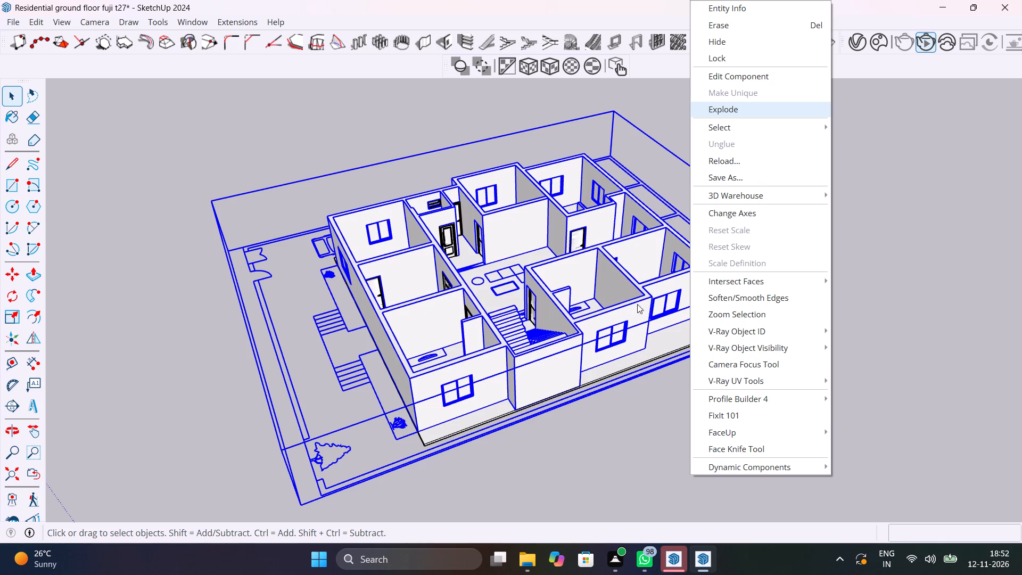
{"action": "left_click", "coordinate": [809, 180]}
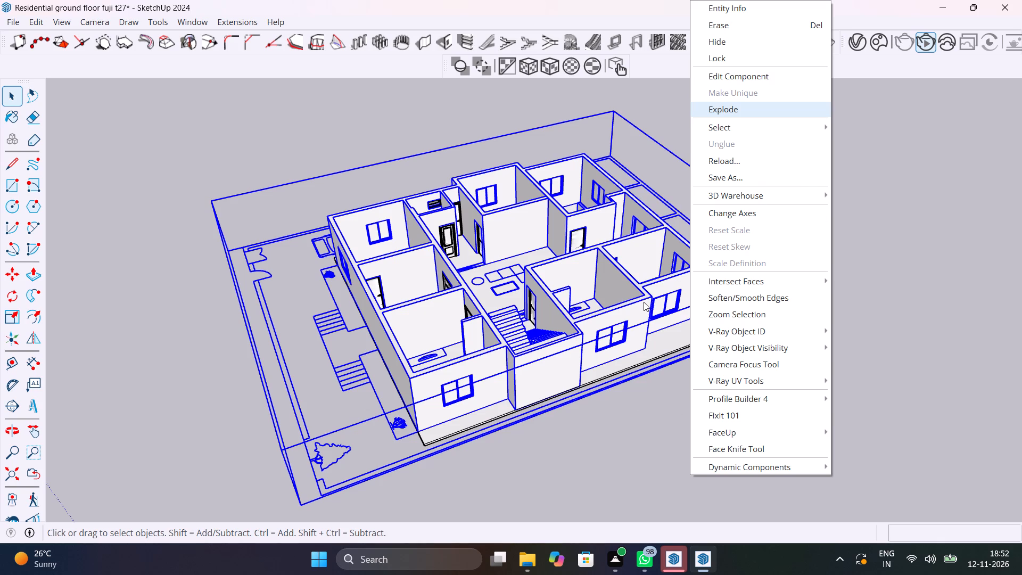
{"action": "left_click", "coordinate": [642, 301]}
{"action": "scroll", "coordinate": [642, 301], "scroll_direction": "up", "scroll_amount": 19}
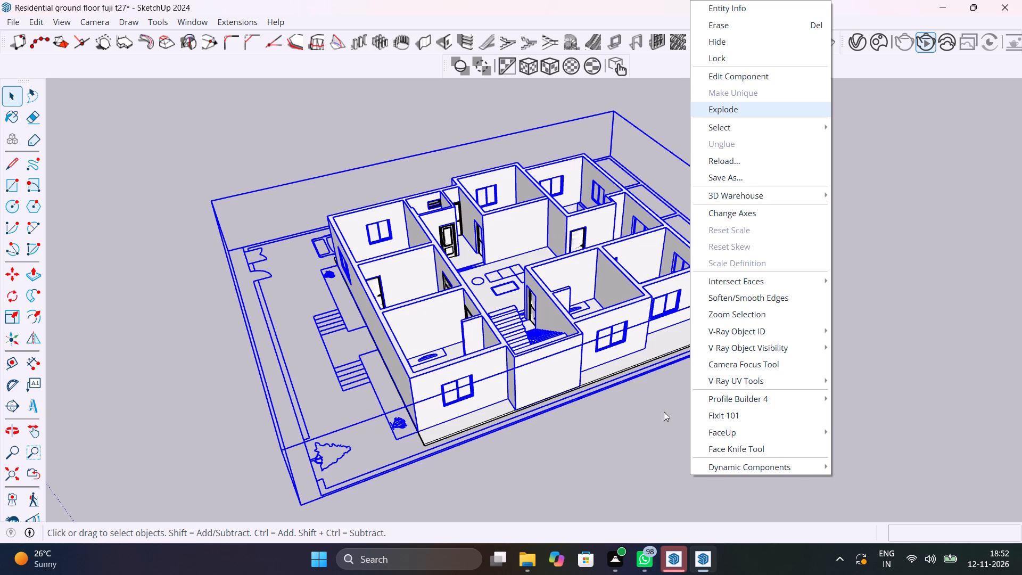
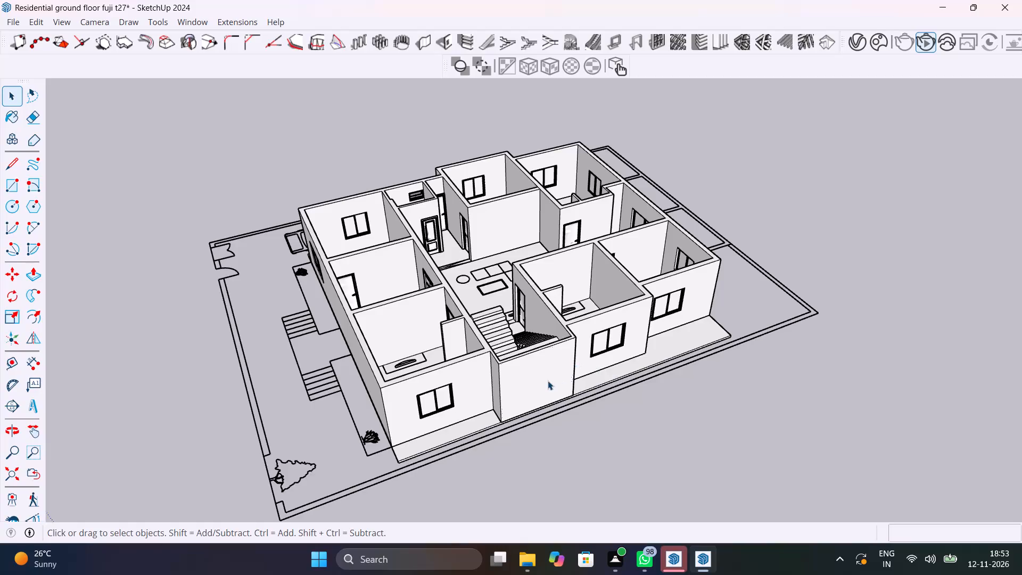
Select all the connected wall, floor and site geometry starting from the stairwell's outer wall.
{"action": "scroll", "coordinate": [548, 381], "scroll_direction": "up", "scroll_amount": 7}
{"action": "middle_click_drag", "start_coordinate": [479, 349], "coordinate": [682, 453]}
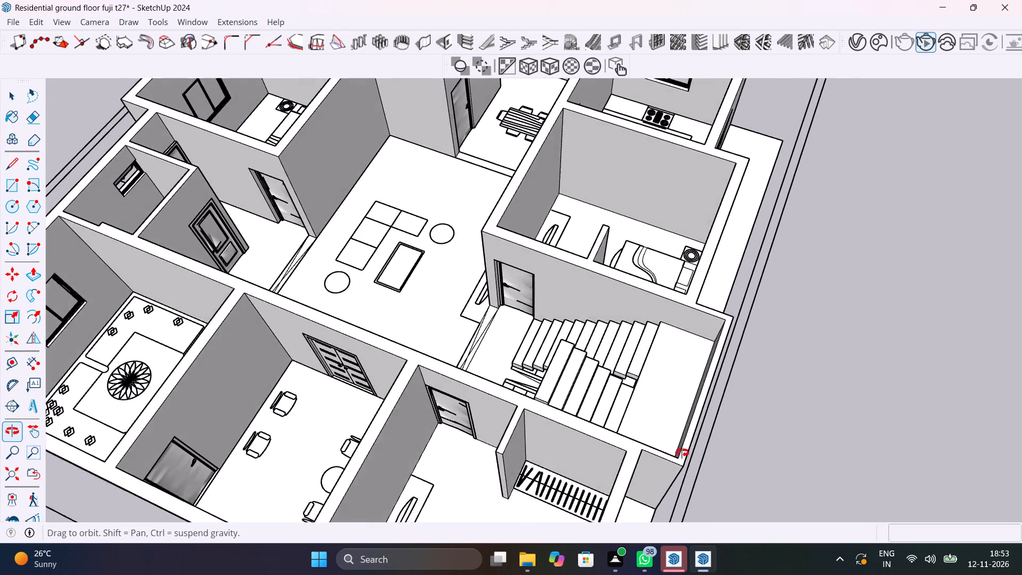
{"action": "middle_click_drag", "start_coordinate": [682, 453], "coordinate": [468, 373]}
{"action": "triple_click", "coordinate": [503, 389]}
{"action": "left_click", "coordinate": [503, 389]}
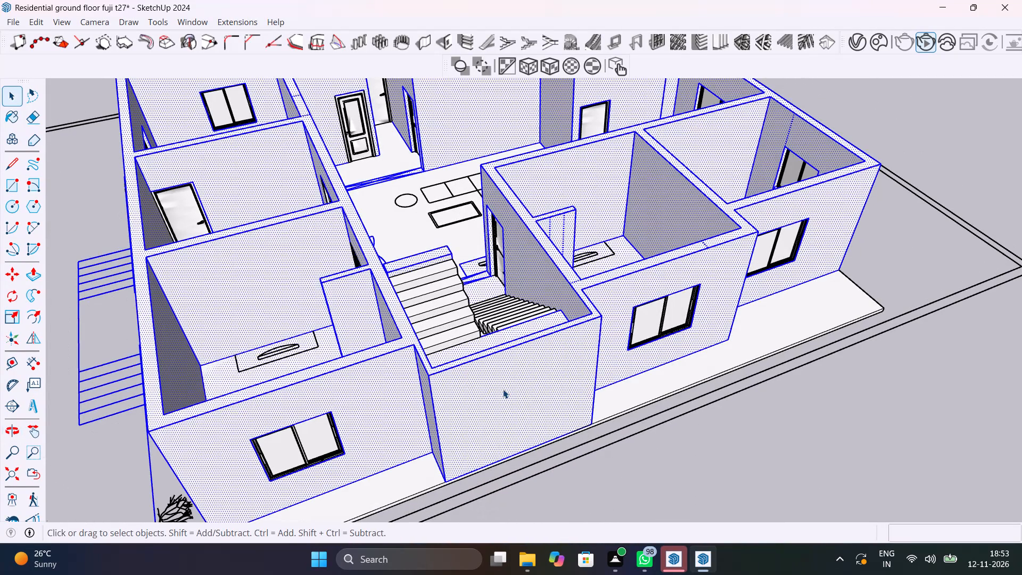
Remove the stair landing's top face and front edge, plus the uppermost step's top face and edge, from the selection.
{"action": "middle_click_drag", "start_coordinate": [503, 389], "coordinate": [555, 521]}
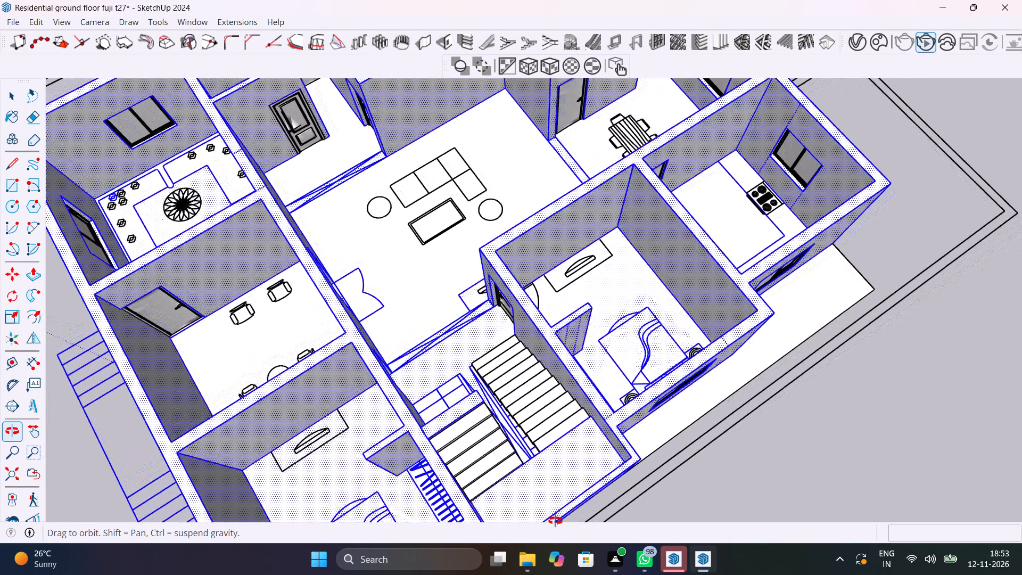
{"action": "middle_click_drag", "start_coordinate": [555, 521], "coordinate": [736, 474]}
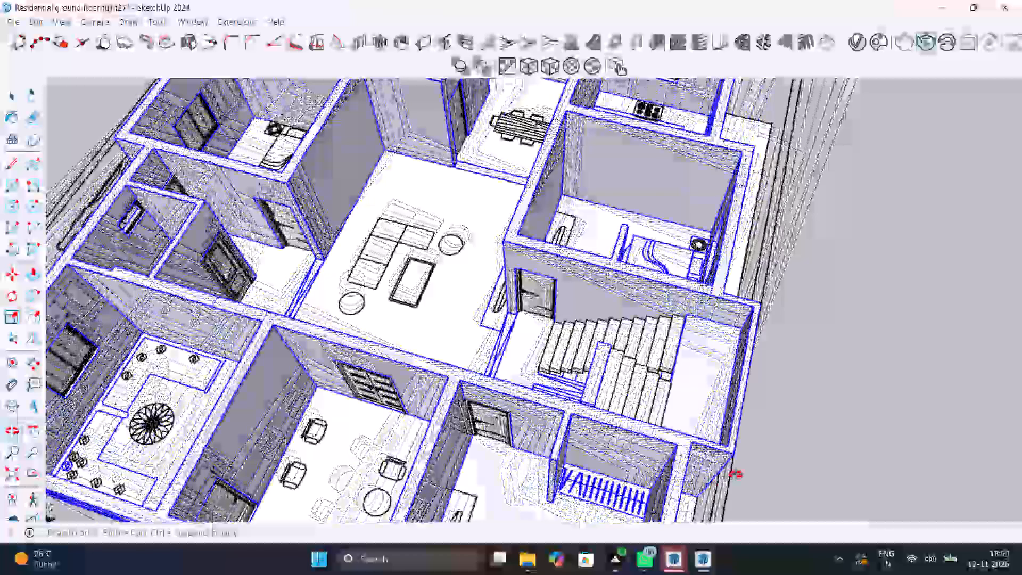
{"action": "middle_click_drag", "start_coordinate": [736, 474], "coordinate": [647, 427]}
{"action": "left_click", "coordinate": [638, 376], "text": "shift"}
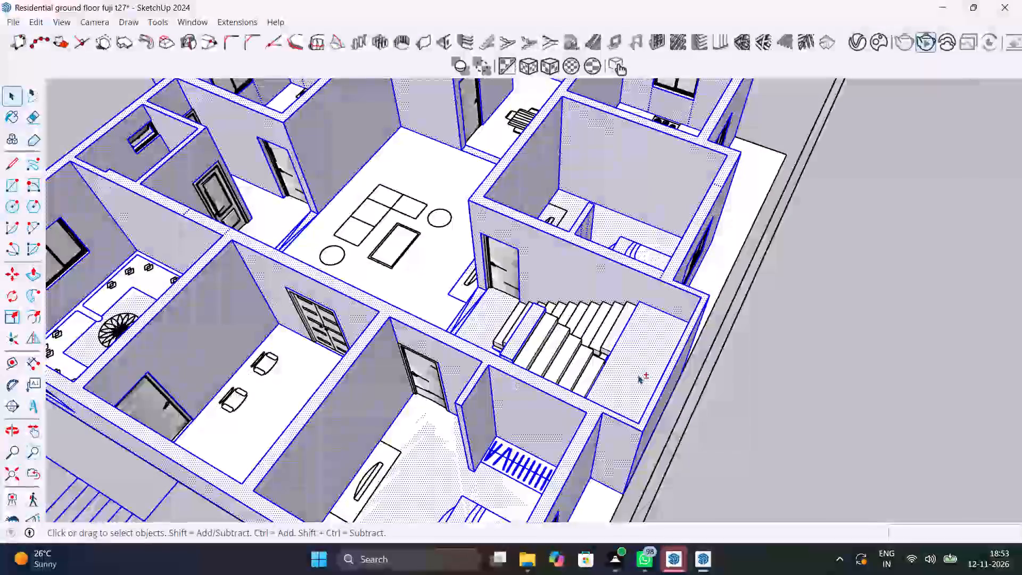
{"action": "scroll", "coordinate": [634, 373], "scroll_direction": "up", "scroll_amount": 8, "text": "shift"}
{"action": "middle_click_drag", "start_coordinate": [630, 380], "coordinate": [722, 443], "text": "shift"}
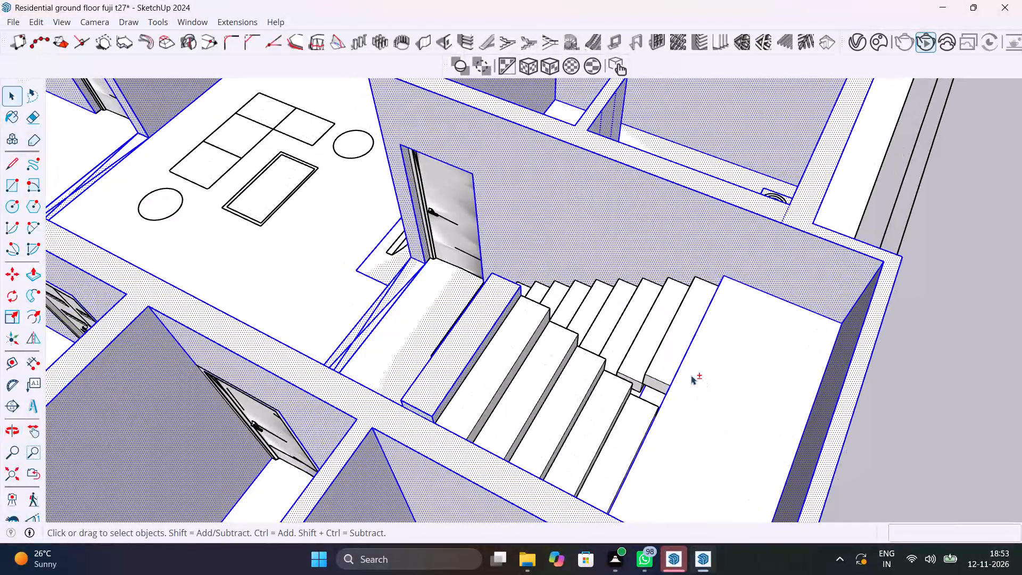
{"action": "left_click", "coordinate": [683, 357], "text": "shift"}
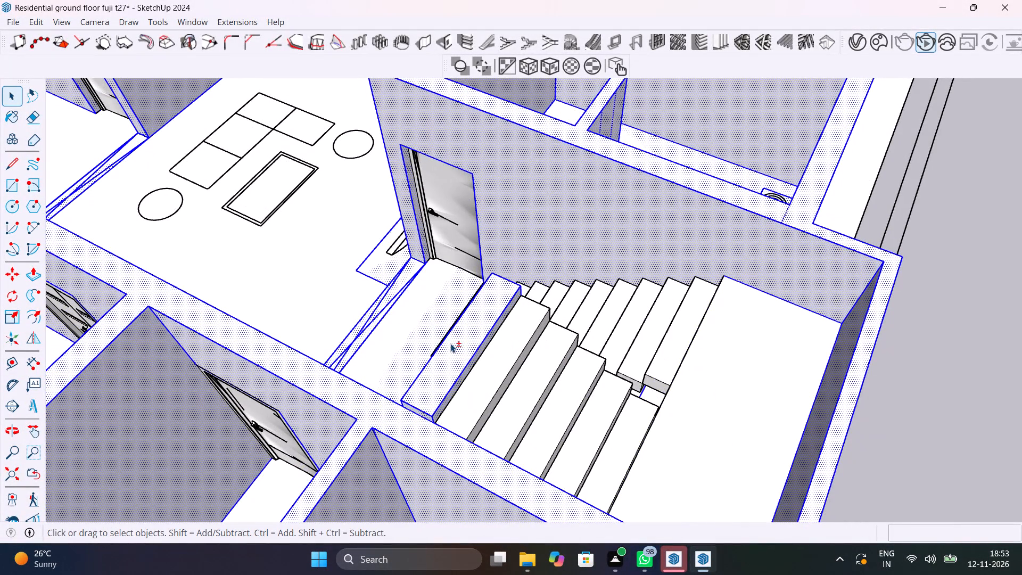
{"action": "left_click", "coordinate": [450, 343], "text": "shift"}
{"action": "left_click", "coordinate": [476, 360], "text": "shift"}
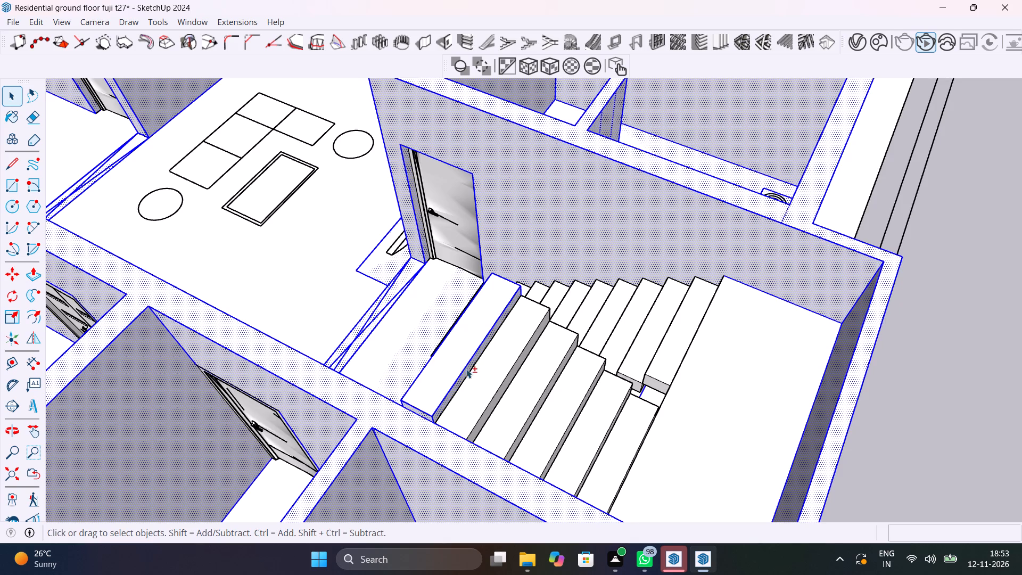
Remove the uppermost step's front face and its surrounding front and wall-side edges from the selection.
{"action": "middle_click_drag", "start_coordinate": [465, 368], "coordinate": [885, 354]}
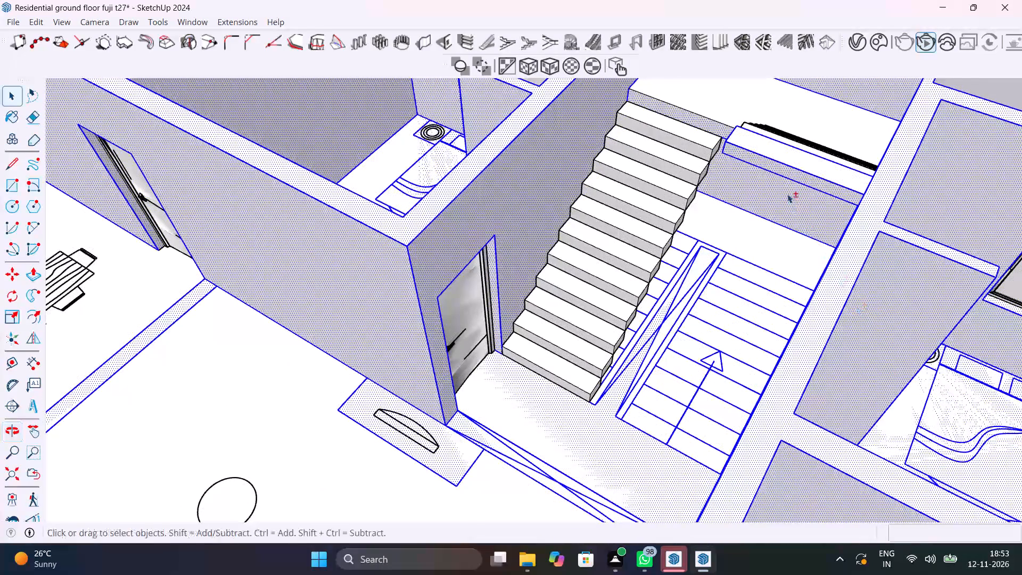
{"action": "scroll", "coordinate": [790, 188], "scroll_direction": "up", "scroll_amount": 4, "text": "shift"}
{"action": "left_click", "coordinate": [813, 169], "text": "shift"}
{"action": "scroll", "coordinate": [814, 180], "scroll_direction": "up", "scroll_amount": 1, "text": "shift"}
{"action": "middle_click_drag", "start_coordinate": [813, 193], "coordinate": [683, 393], "text": "shift"}
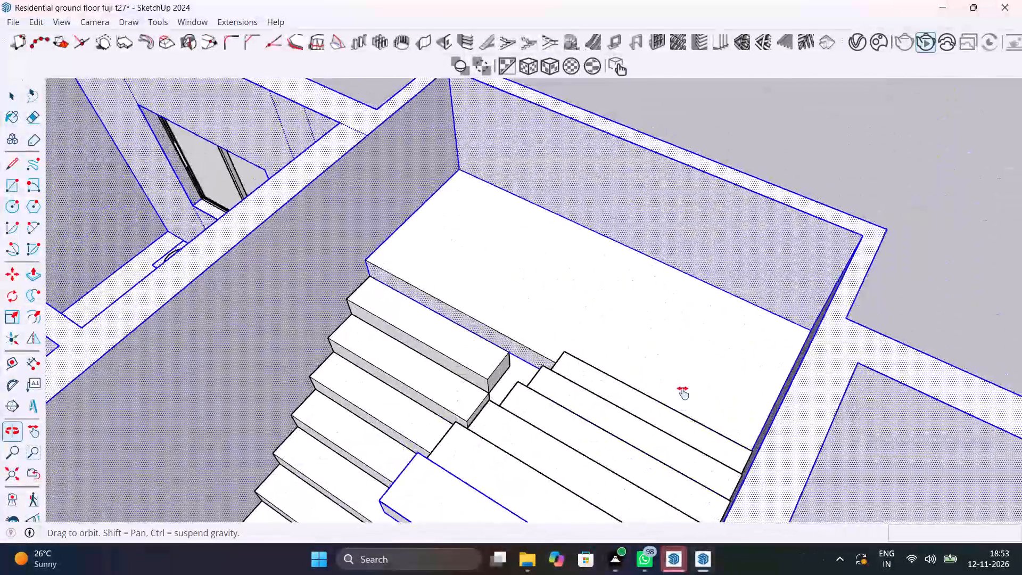
{"action": "middle_click_drag", "start_coordinate": [683, 393], "coordinate": [771, 263], "text": "shift"}
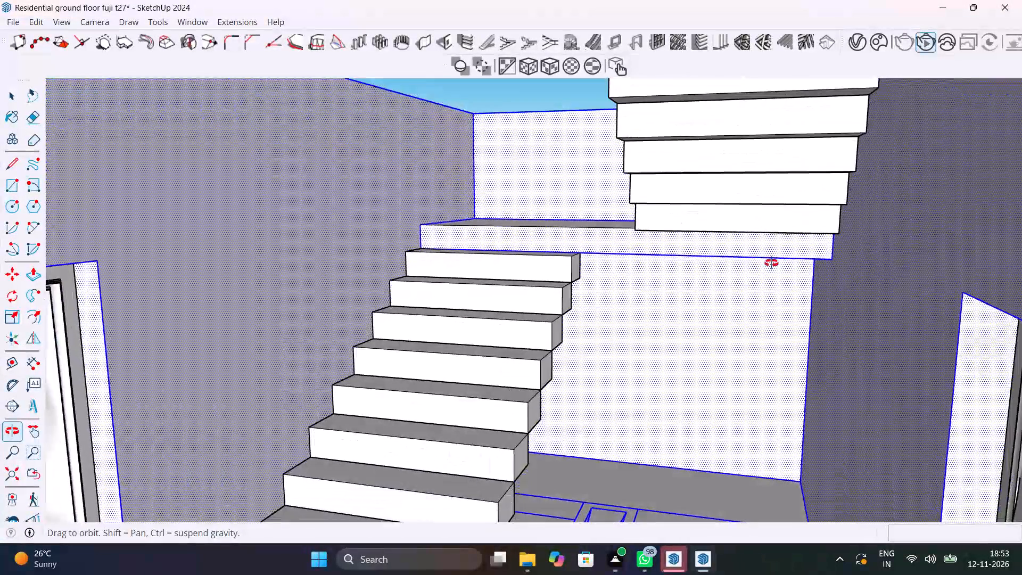
{"action": "middle_click_drag", "start_coordinate": [771, 263], "coordinate": [766, 389], "text": "shift"}
{"action": "left_click", "coordinate": [732, 343], "text": "shift"}
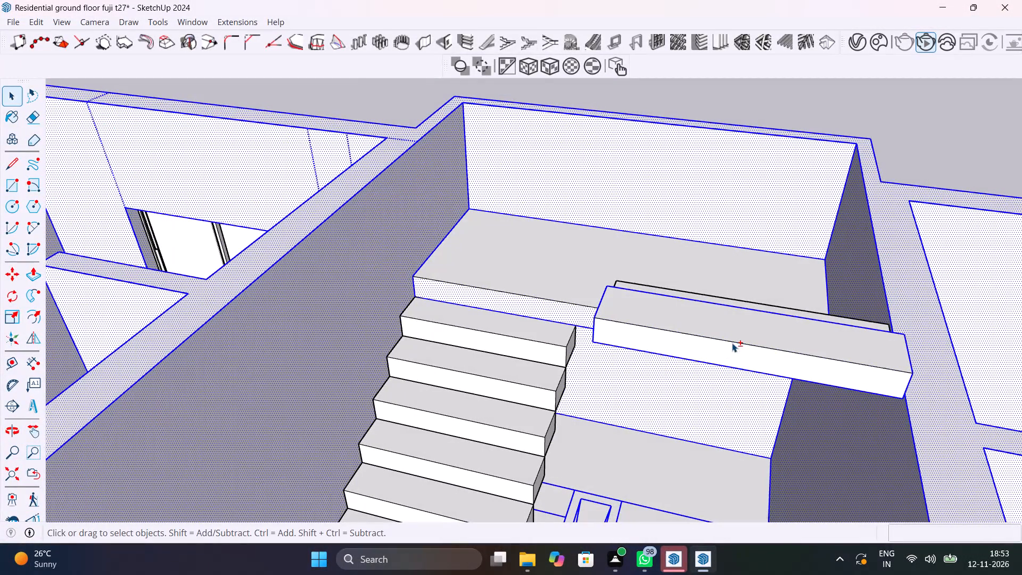
{"action": "left_click", "coordinate": [760, 313], "text": "shift"}
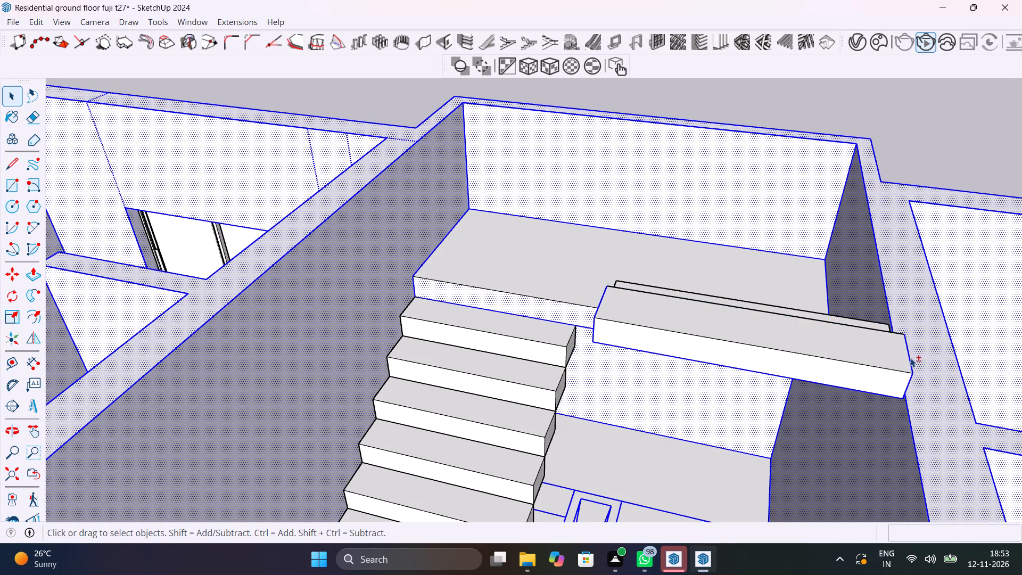
{"action": "left_click", "coordinate": [910, 358], "text": "shift"}
{"action": "left_click", "coordinate": [909, 380], "text": "shift"}
{"action": "left_click", "coordinate": [895, 394], "text": "shift"}
{"action": "left_click", "coordinate": [895, 394], "text": "shift"}
{"action": "left_click", "coordinate": [894, 397], "text": "shift"}
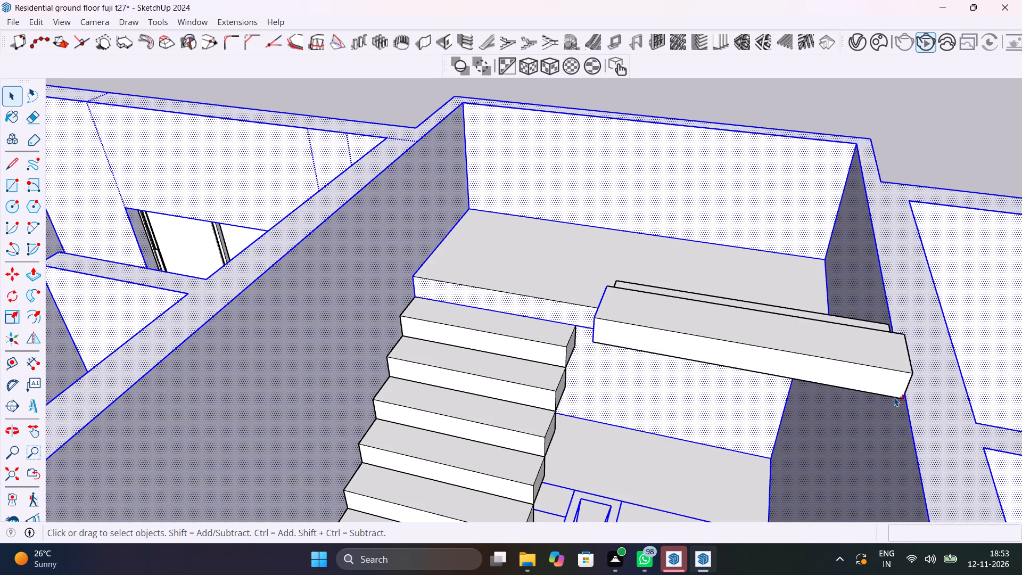
Remove the uppermost step's wall-side end, its underside face and the underside's wall-side edge from the selection.
{"action": "scroll", "coordinate": [906, 400], "scroll_direction": "up", "scroll_amount": 5}
{"action": "middle_click_drag", "start_coordinate": [906, 399], "coordinate": [833, 344]}
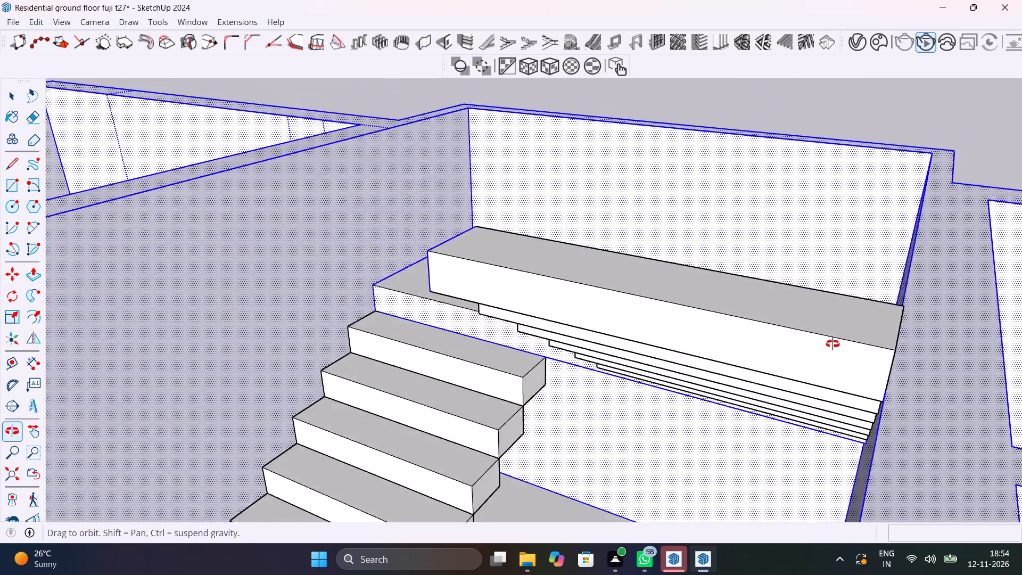
{"action": "middle_click_drag", "start_coordinate": [833, 344], "coordinate": [729, 317]}
{"action": "scroll", "coordinate": [729, 317], "scroll_direction": "up", "scroll_amount": 1, "text": "shift"}
{"action": "left_click", "coordinate": [793, 375], "text": "shift"}
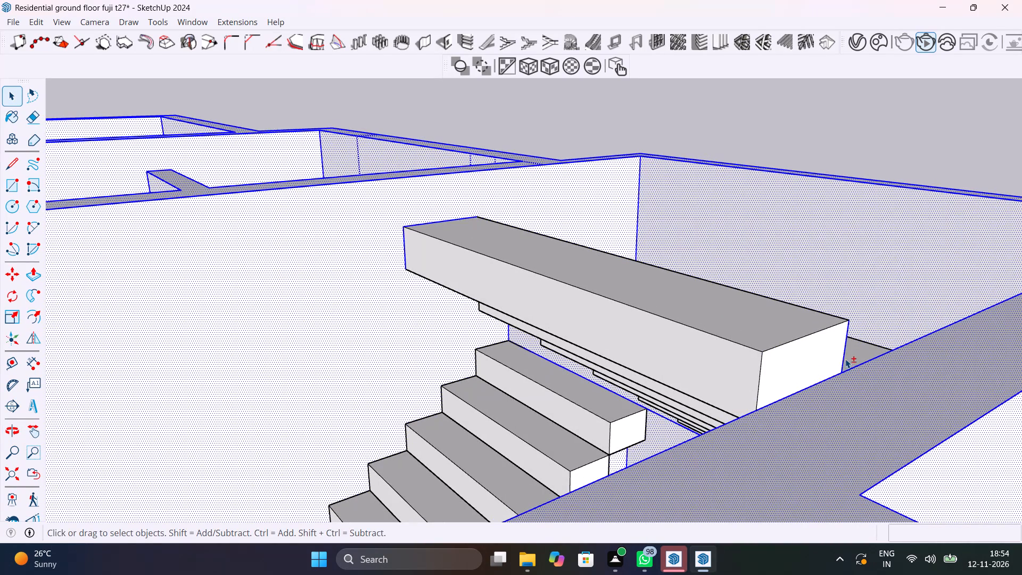
{"action": "left_click", "coordinate": [845, 355], "text": "shift"}
{"action": "middle_click_drag", "start_coordinate": [880, 392], "coordinate": [1021, 346]}
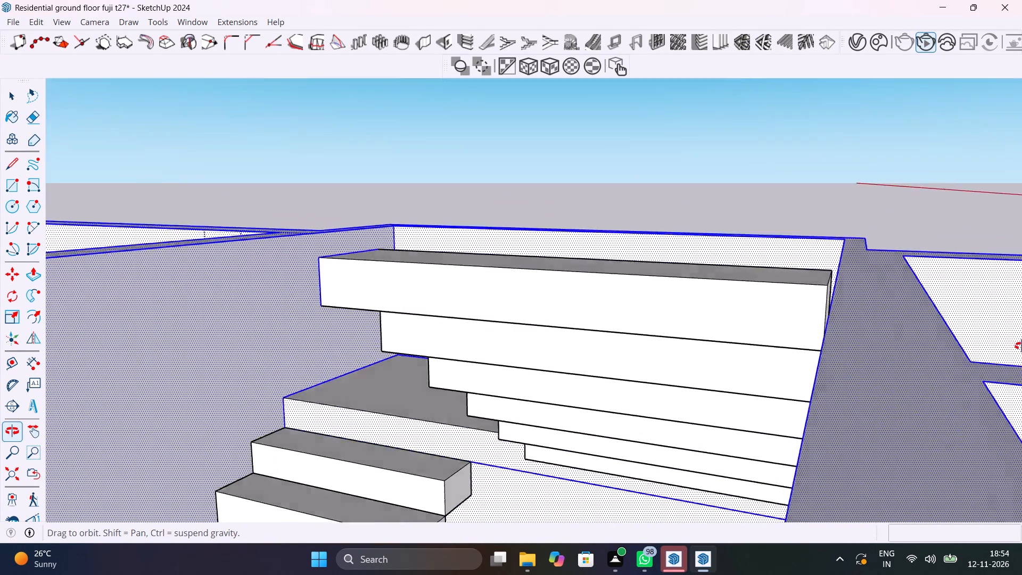
{"action": "middle_click_drag", "start_coordinate": [1021, 346], "coordinate": [1021, 312]}
{"action": "middle_click_drag", "start_coordinate": [629, 395], "coordinate": [789, 343]}
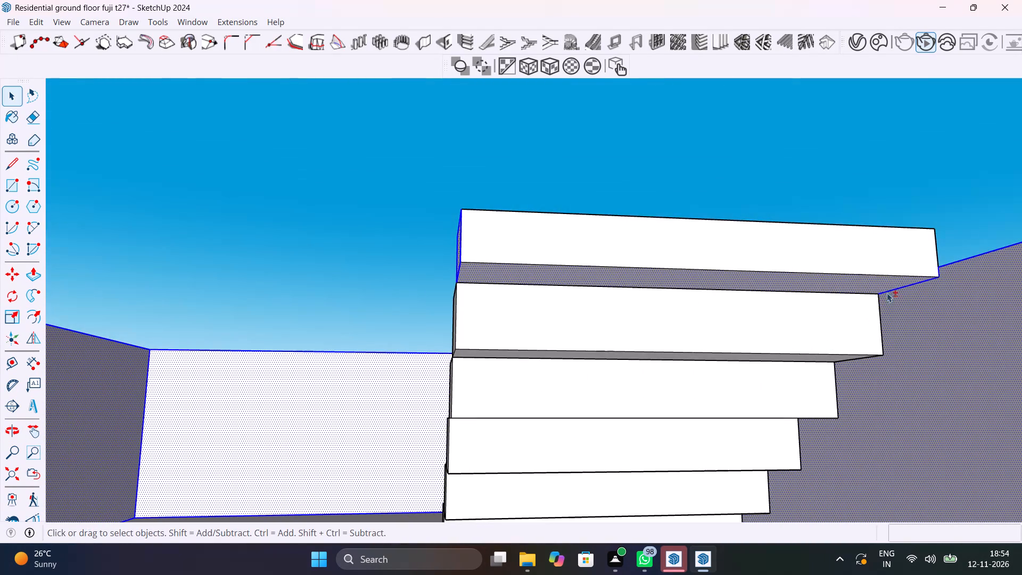
{"action": "left_click", "coordinate": [888, 286], "text": "shift"}
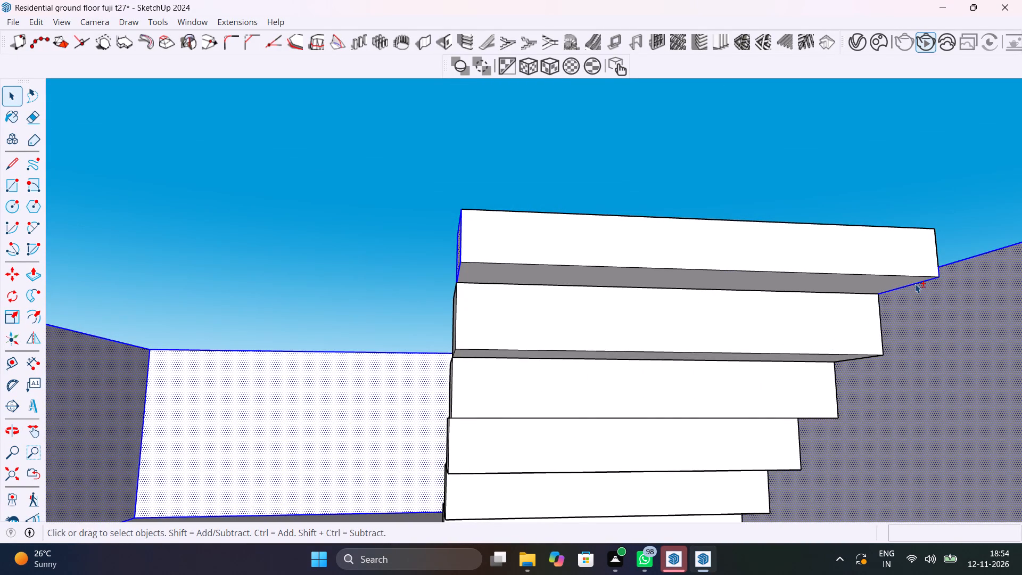
{"action": "left_click", "coordinate": [915, 284], "text": "shift"}
Remove the uppermost step's open end face and all the edges around it from the selection.
{"action": "scroll", "coordinate": [774, 341], "scroll_direction": "down", "scroll_amount": 7, "text": "shift"}
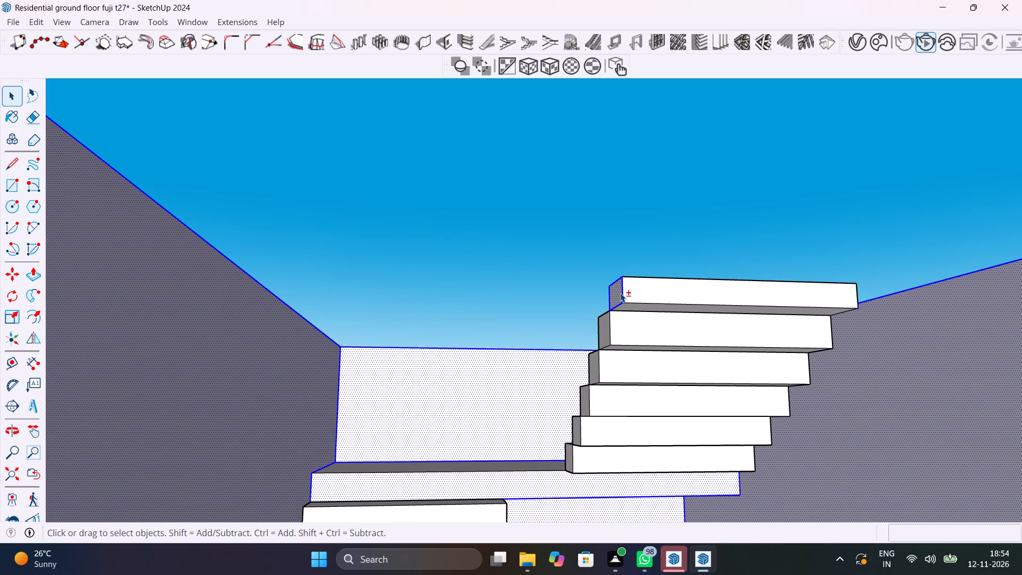
{"action": "left_click", "coordinate": [620, 291], "text": "shift"}
{"action": "scroll", "coordinate": [619, 290], "scroll_direction": "up", "scroll_amount": 10, "text": "shift"}
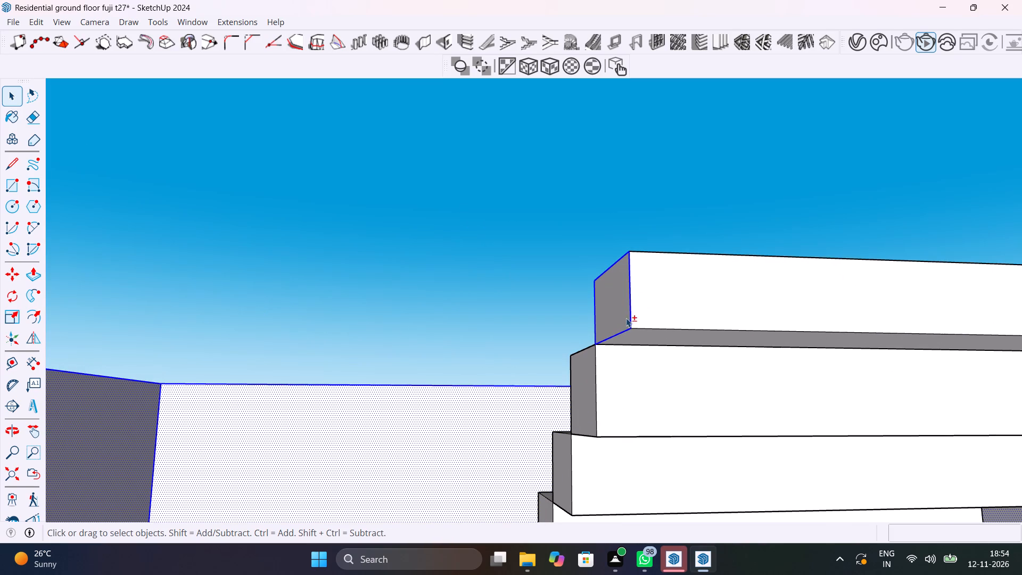
{"action": "left_click", "coordinate": [631, 322], "text": "shift"}
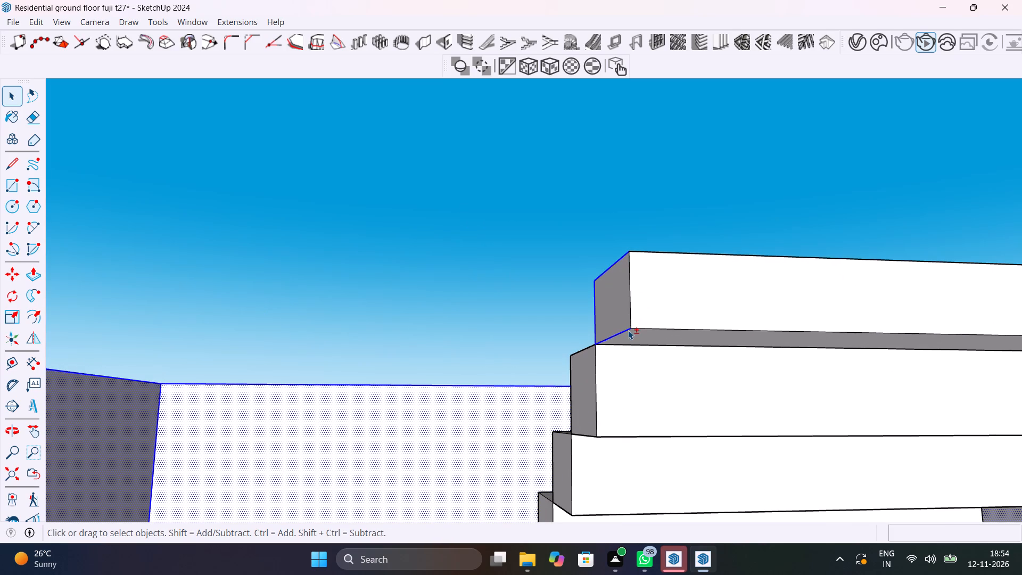
{"action": "left_click", "coordinate": [628, 330], "text": "shift"}
{"action": "middle_click_drag", "start_coordinate": [599, 334], "coordinate": [747, 484]}
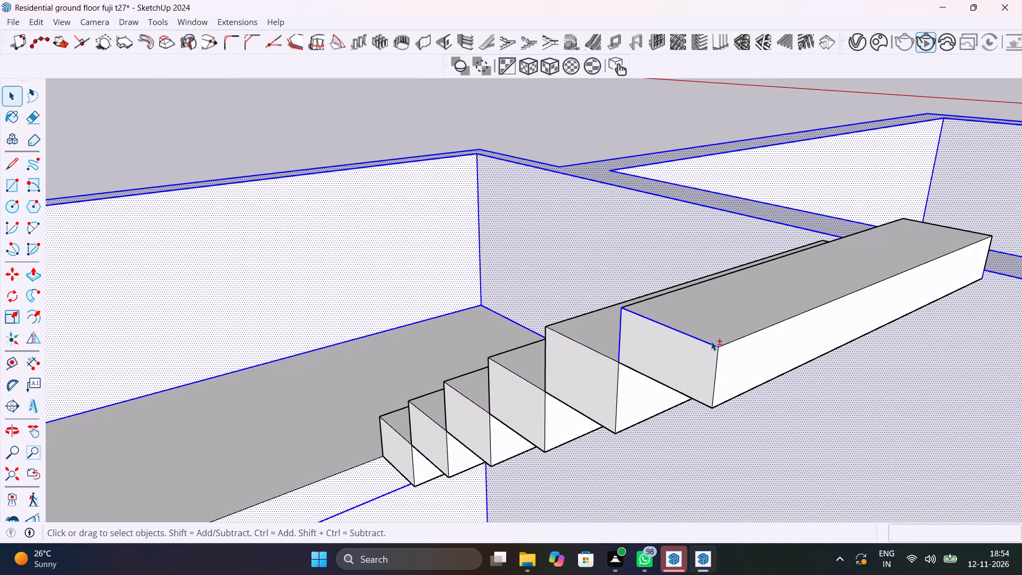
{"action": "left_click", "coordinate": [713, 346], "text": "shift"}
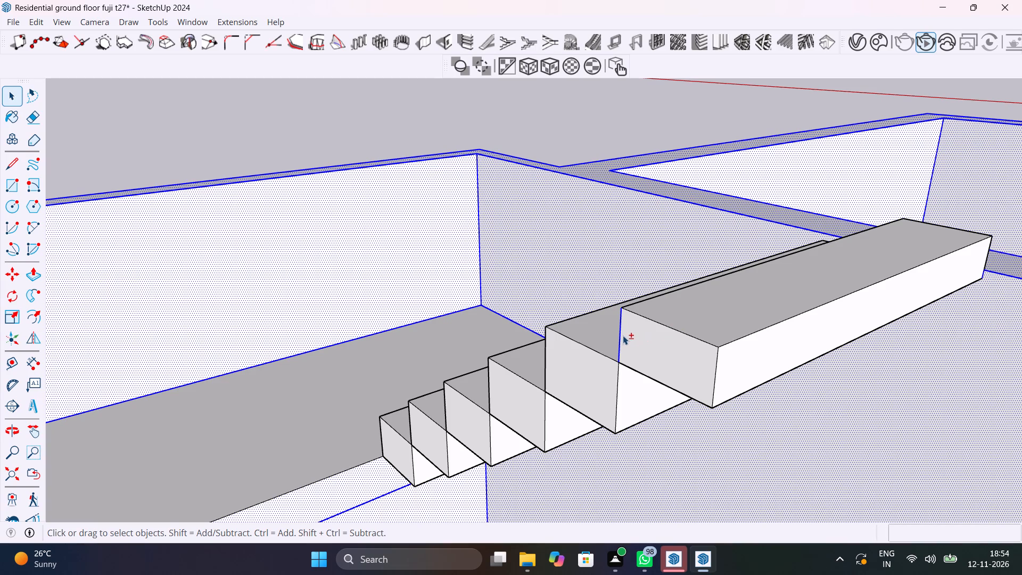
{"action": "left_click", "coordinate": [621, 330], "text": "shift"}
Remove the landing's front face, its lower front edge, both side edges and the back edge along the wall from the selection.
{"action": "scroll", "coordinate": [374, 459], "scroll_direction": "up", "scroll_amount": 1, "text": "shift"}
{"action": "scroll", "coordinate": [374, 458], "scroll_direction": "down", "scroll_amount": 8, "text": "shift"}
{"action": "middle_click_drag", "start_coordinate": [395, 474], "coordinate": [298, 413]}
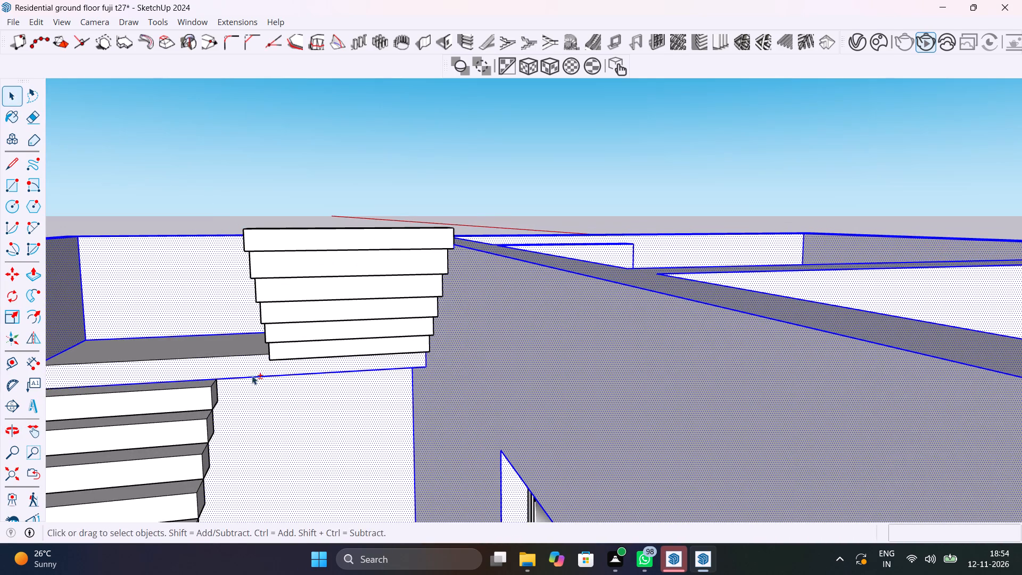
{"action": "left_click", "coordinate": [252, 369], "text": "shift"}
{"action": "scroll", "coordinate": [253, 371], "scroll_direction": "up", "scroll_amount": 4, "text": "shift"}
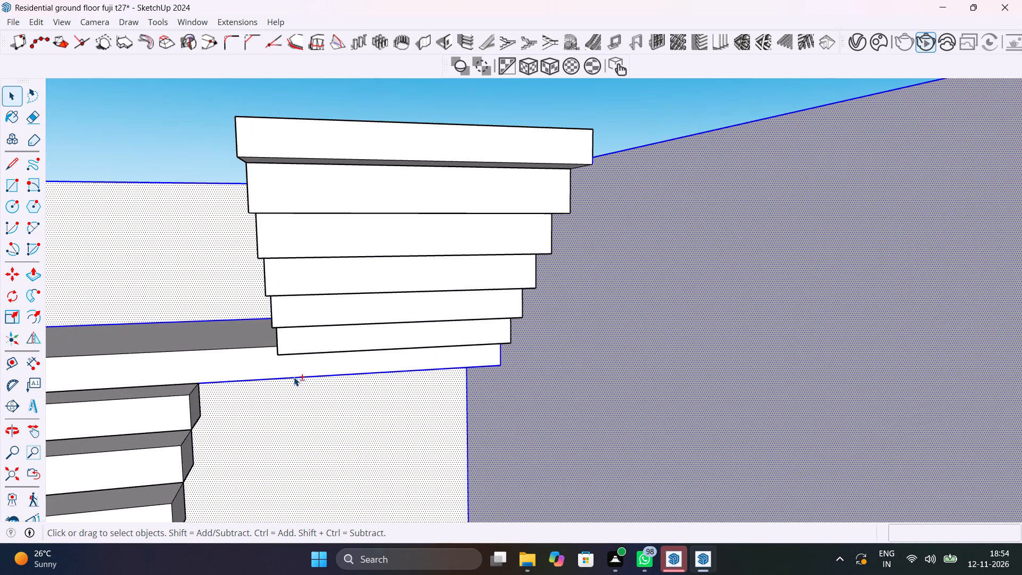
{"action": "left_click", "coordinate": [294, 377], "text": "shift"}
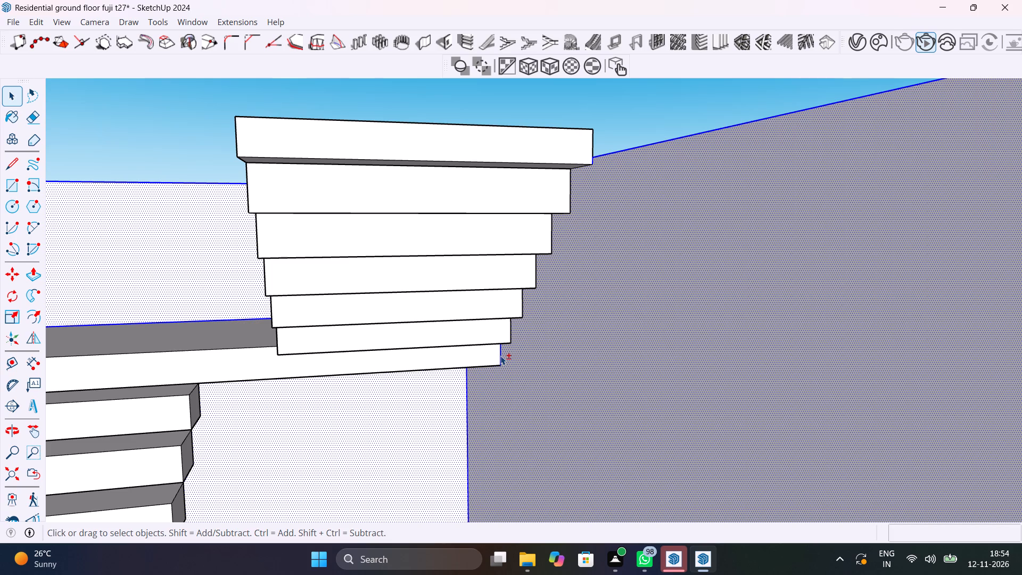
{"action": "left_click", "coordinate": [500, 356], "text": "shift"}
{"action": "scroll", "coordinate": [504, 364], "scroll_direction": "down", "scroll_amount": 10, "text": "shift"}
{"action": "scroll", "coordinate": [273, 356], "scroll_direction": "up", "scroll_amount": 12, "text": "shift"}
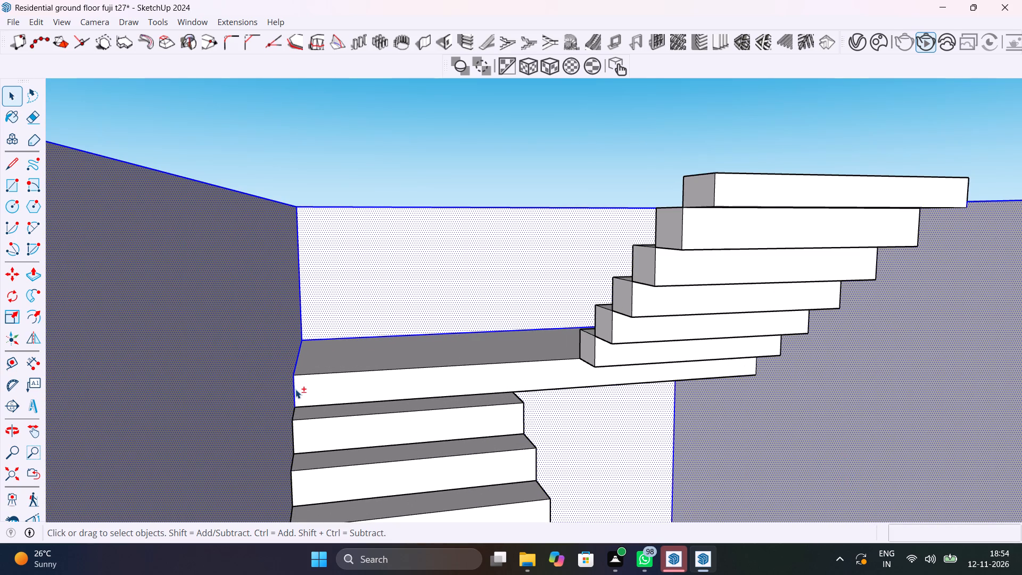
{"action": "left_click", "coordinate": [295, 389], "text": "shift"}
{"action": "left_click", "coordinate": [296, 368], "text": "shift"}
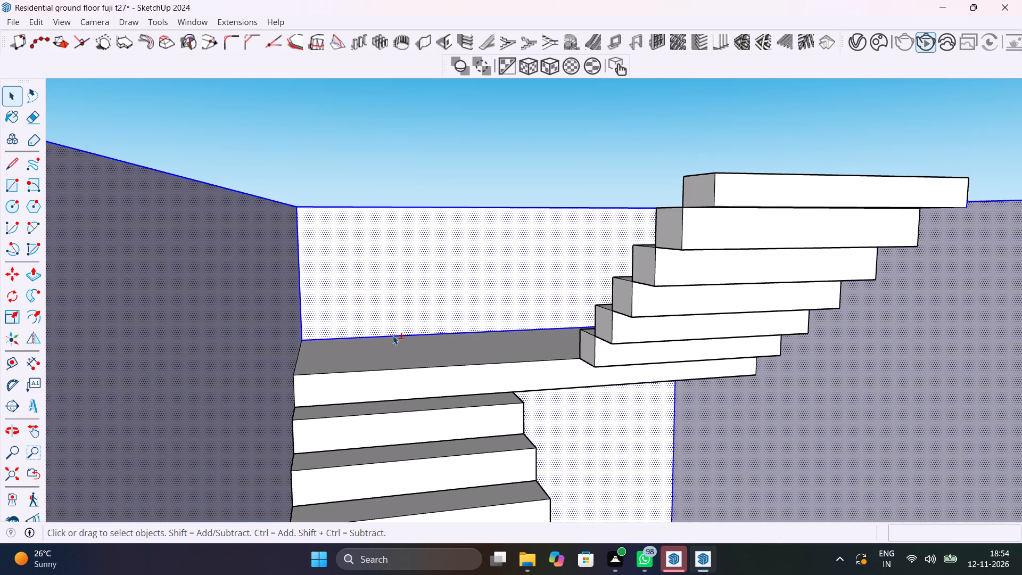
{"action": "left_click", "coordinate": [405, 337], "text": "shift"}
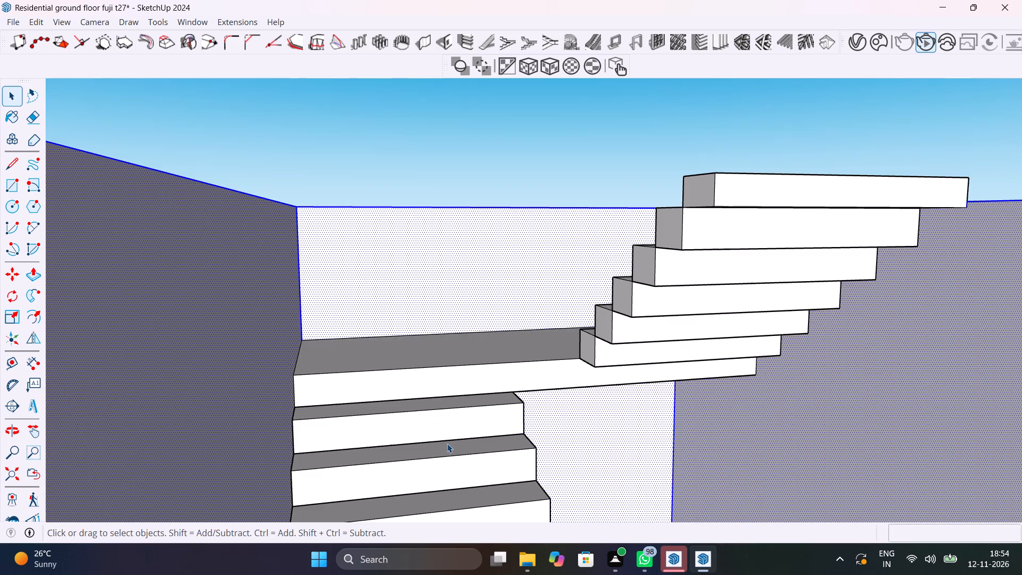
Remove the landing's underside face and its side and back edges from the selection.
{"action": "middle_click_drag", "start_coordinate": [447, 443], "coordinate": [327, 248]}
{"action": "left_click", "coordinate": [614, 422], "text": "shift"}
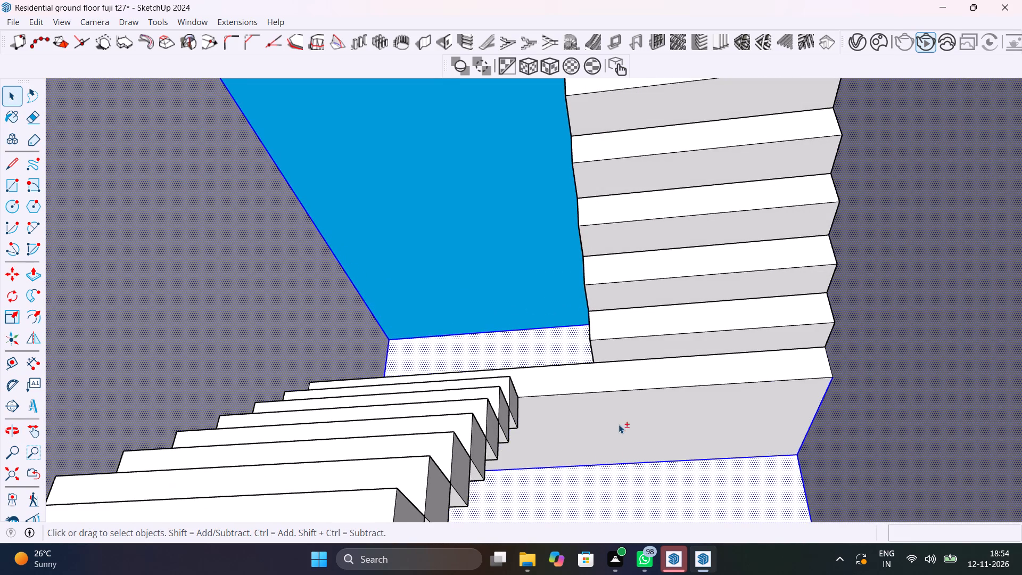
{"action": "left_click", "coordinate": [809, 430], "text": "shift"}
{"action": "left_click", "coordinate": [782, 455], "text": "shift"}
{"action": "scroll", "coordinate": [782, 459], "scroll_direction": "down", "scroll_amount": 3, "text": "shift"}
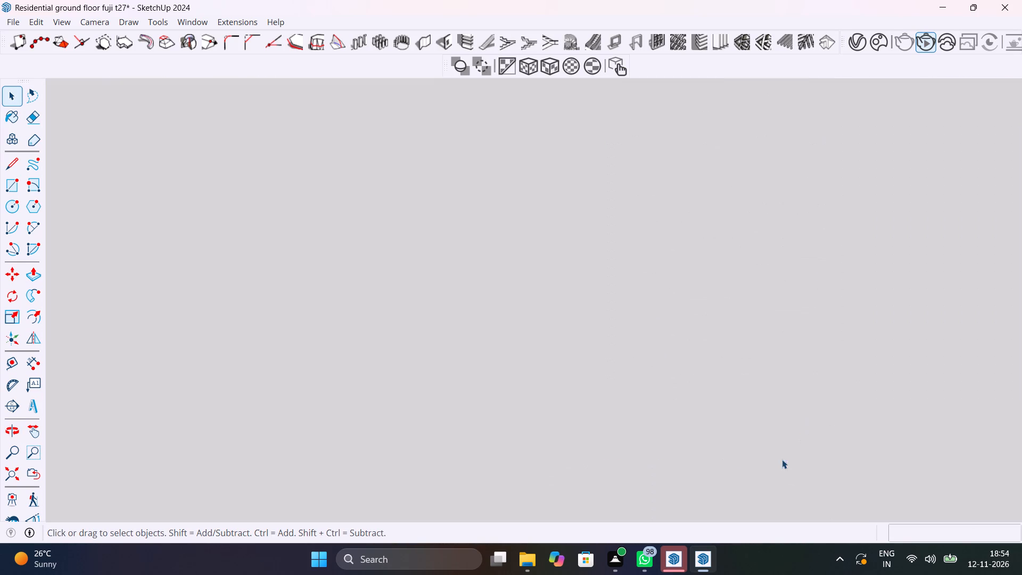
Remove the last remaining edge of the landing's underside, where it meets the wall, from the selection.
{"action": "middle_click_drag", "start_coordinate": [716, 440], "coordinate": [788, 573]}
{"action": "scroll", "coordinate": [705, 380], "scroll_direction": "down", "scroll_amount": 10}
{"action": "left_click", "coordinate": [7, 474]}
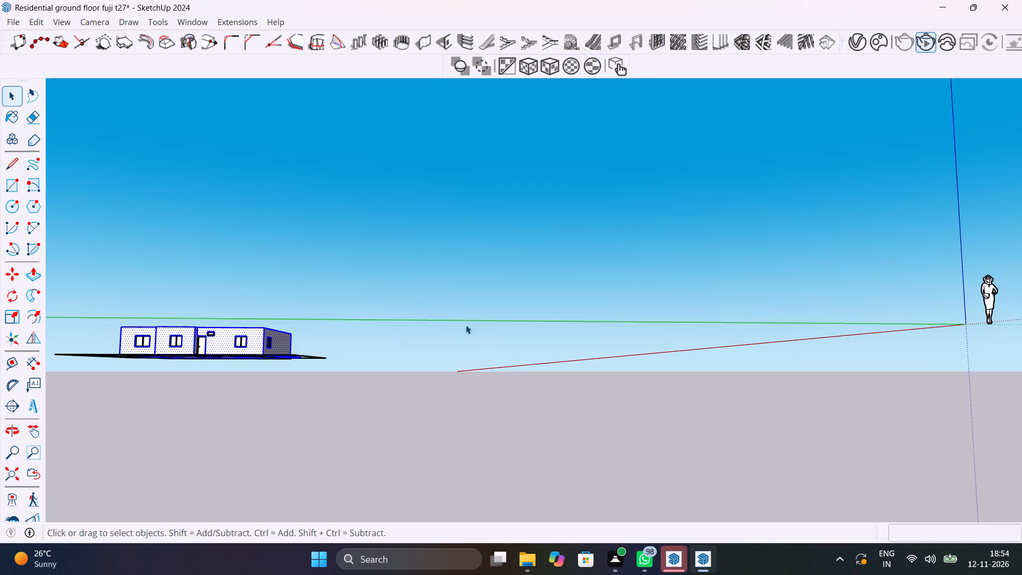
{"action": "scroll", "coordinate": [229, 322], "scroll_direction": "up", "scroll_amount": 11}
{"action": "middle_click_drag", "start_coordinate": [225, 346], "coordinate": [319, 515]}
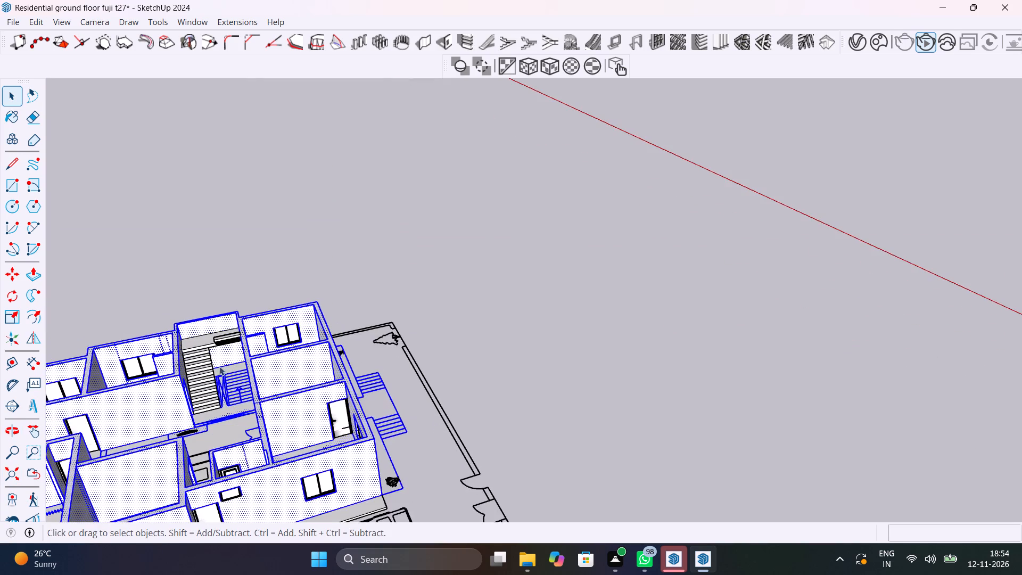
{"action": "scroll", "coordinate": [208, 348], "scroll_direction": "up", "scroll_amount": 14}
{"action": "middle_click_drag", "start_coordinate": [217, 353], "coordinate": [332, 355]}
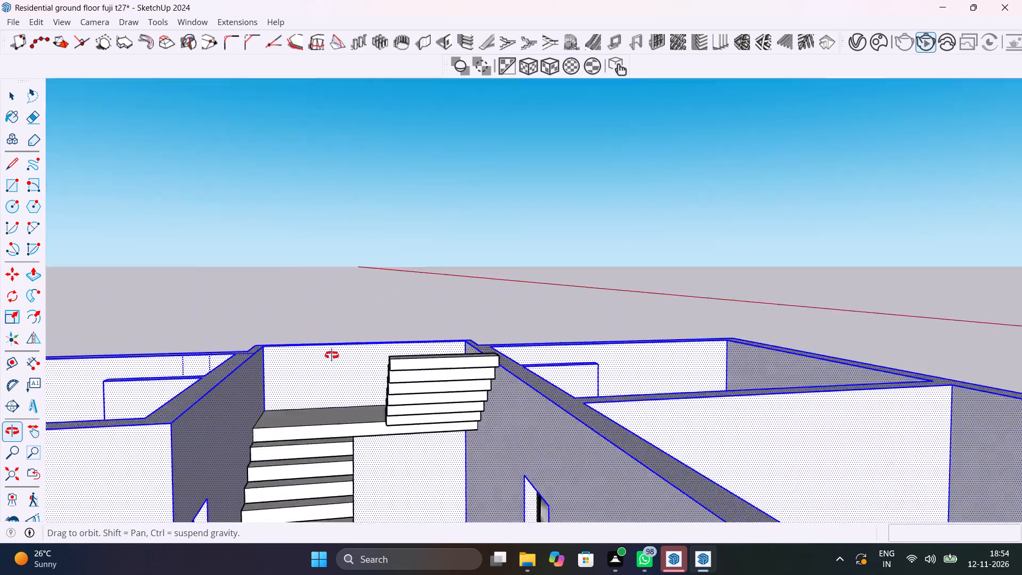
{"action": "middle_click_drag", "start_coordinate": [332, 355], "coordinate": [352, 419]}
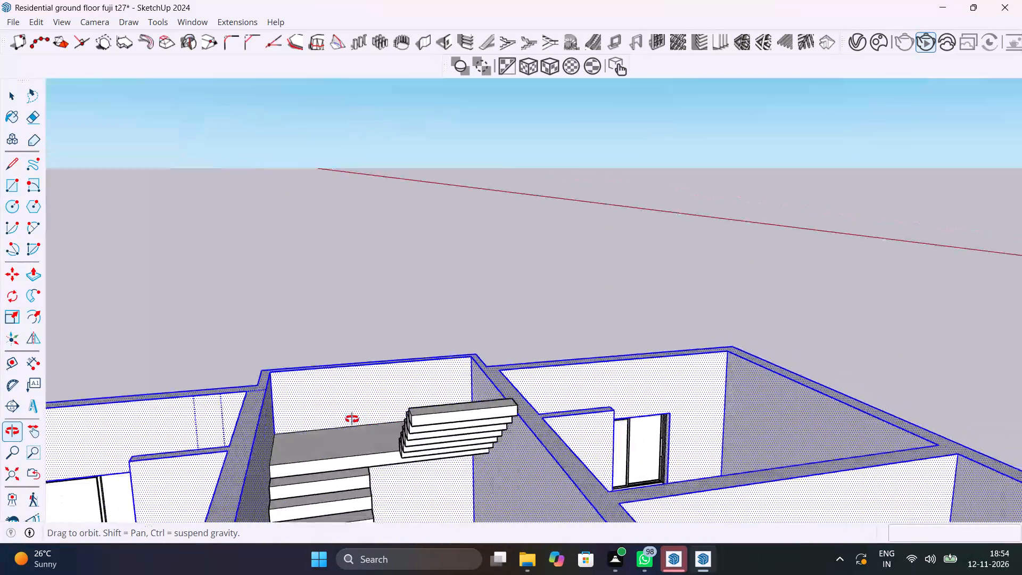
{"action": "middle_click_drag", "start_coordinate": [352, 419], "coordinate": [351, 419]}
{"action": "scroll", "coordinate": [383, 472], "scroll_direction": "up", "scroll_amount": 5}
{"action": "middle_click_drag", "start_coordinate": [373, 464], "coordinate": [368, 430], "text": "shift"}
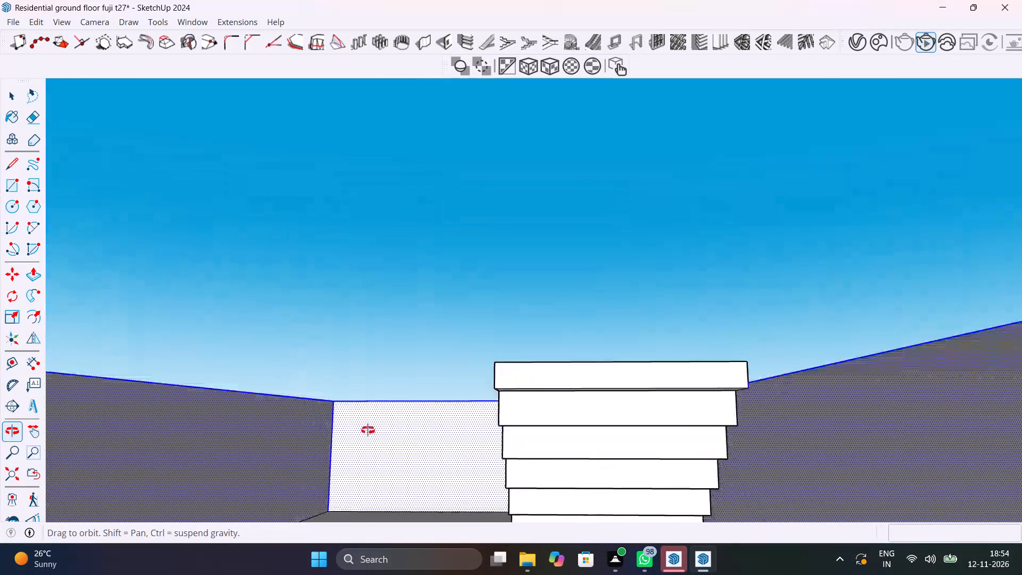
{"action": "middle_click_drag", "start_coordinate": [368, 430], "coordinate": [416, 284], "text": "shift"}
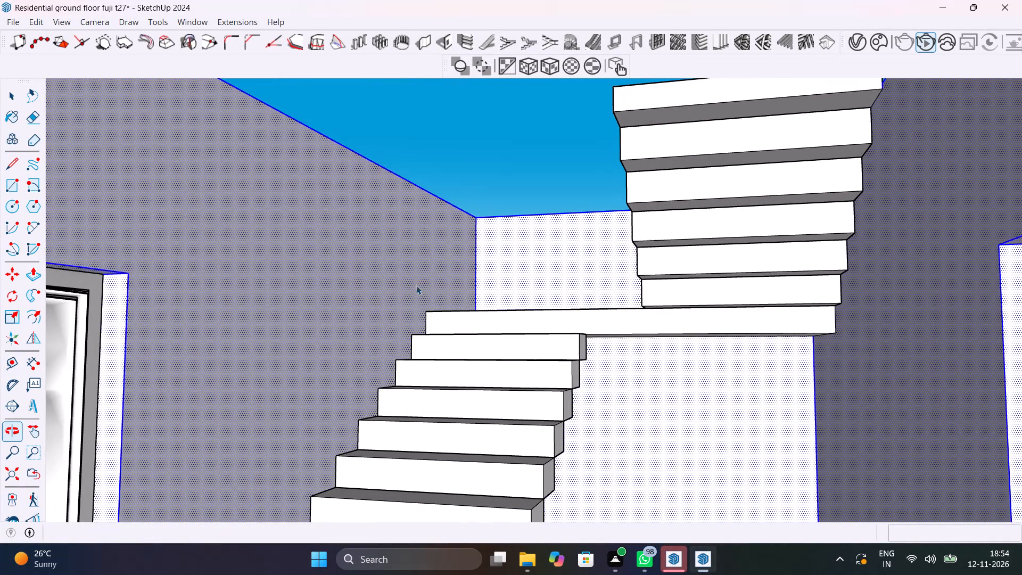
{"action": "scroll", "coordinate": [607, 392], "scroll_direction": "up", "scroll_amount": 4}
{"action": "scroll", "coordinate": [565, 374], "scroll_direction": "up", "scroll_amount": 4}
{"action": "middle_click_drag", "start_coordinate": [565, 374], "coordinate": [667, 455], "text": "shift"}
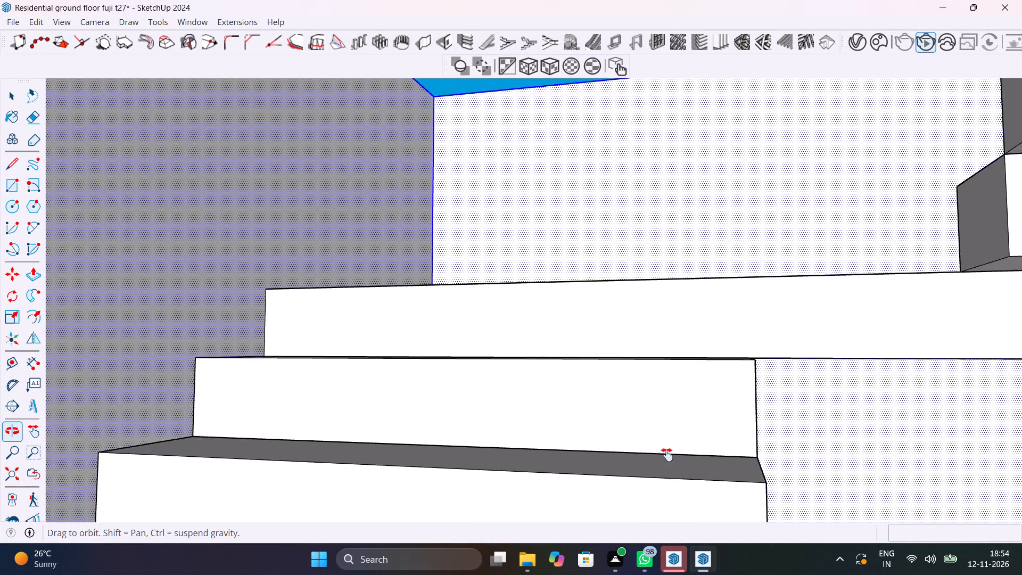
{"action": "middle_click_drag", "start_coordinate": [667, 455], "coordinate": [405, 352], "text": "shift"}
{"action": "scroll", "coordinate": [685, 472], "scroll_direction": "up", "scroll_amount": 5, "text": "shift"}
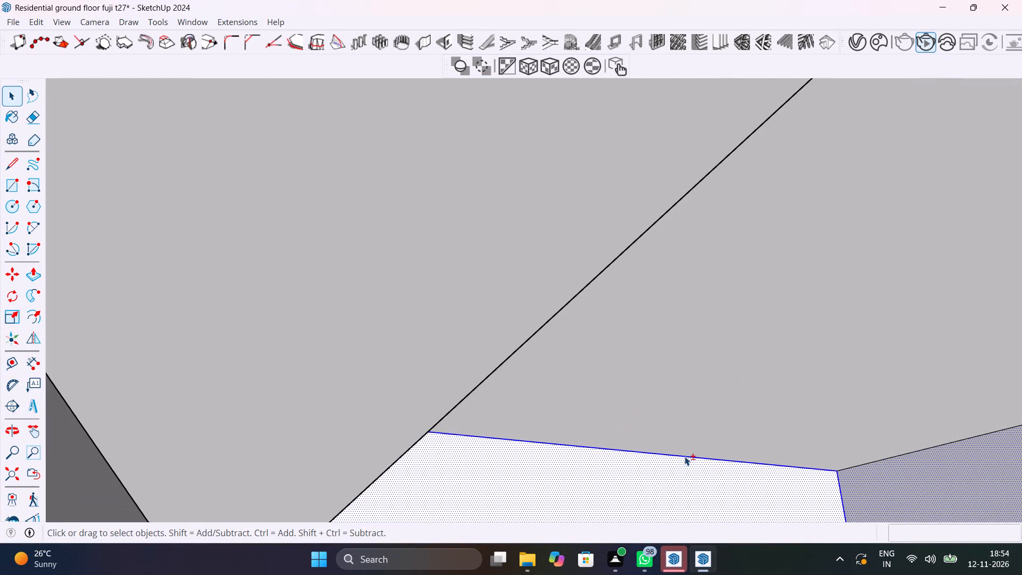
{"action": "left_click", "coordinate": [685, 456], "text": "shift"}
Group the selected wall geometry so that it is separate from the staircase.
{"action": "scroll", "coordinate": [685, 456], "scroll_direction": "down", "scroll_amount": 3}
{"action": "middle_click_drag", "start_coordinate": [722, 475], "coordinate": [641, 474]}
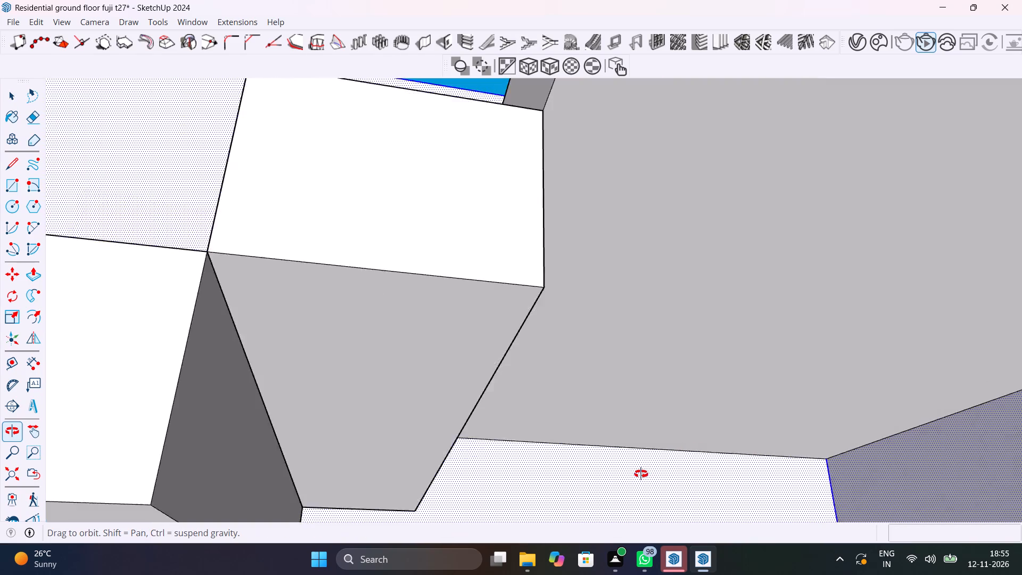
{"action": "middle_click_drag", "start_coordinate": [641, 474], "coordinate": [729, 574]}
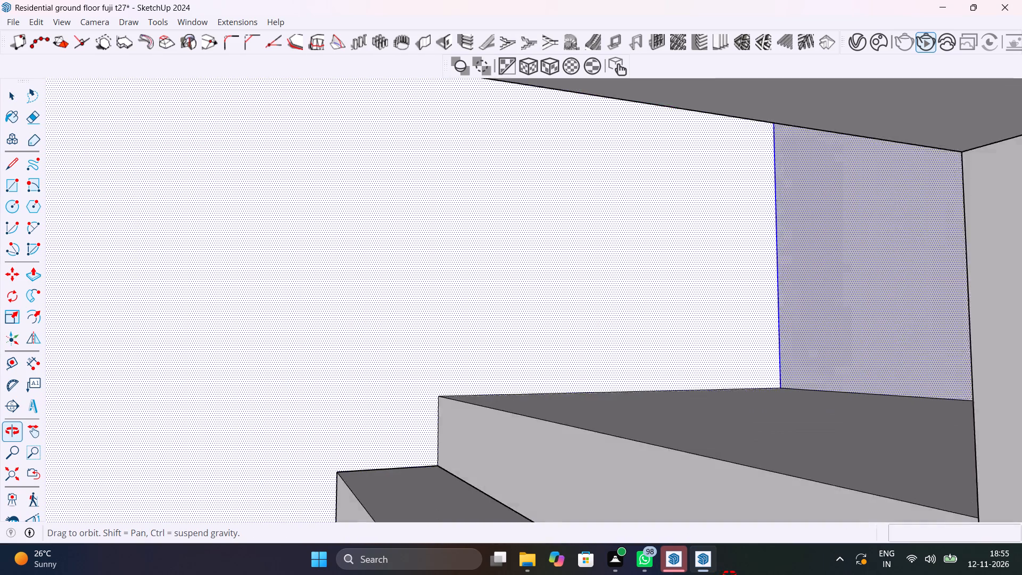
{"action": "middle_click_drag", "start_coordinate": [729, 574], "coordinate": [955, 556]}
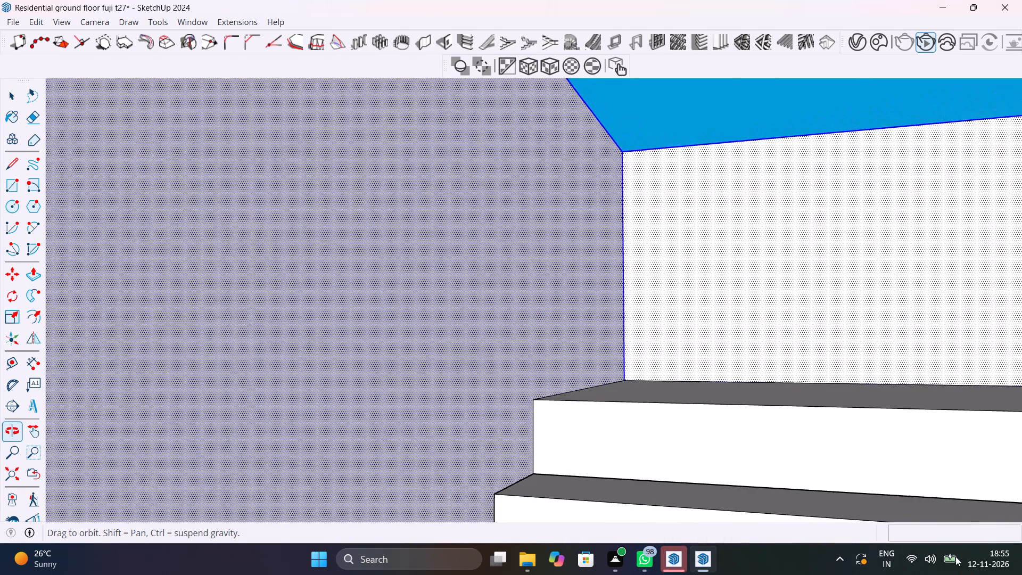
{"action": "middle_click_drag", "start_coordinate": [955, 556], "coordinate": [962, 570]}
{"action": "scroll", "coordinate": [732, 265], "scroll_direction": "down", "scroll_amount": 11}
{"action": "middle_click_drag", "start_coordinate": [734, 268], "coordinate": [544, 239]}
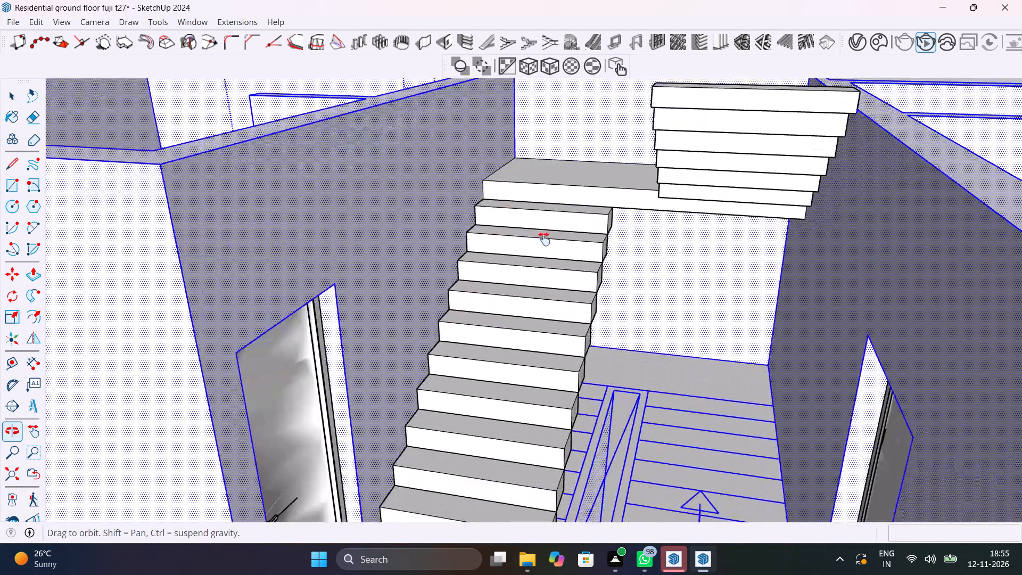
{"action": "middle_click_drag", "start_coordinate": [544, 239], "coordinate": [648, 395]}
{"action": "right_click", "coordinate": [573, 280], "text": "shift"}
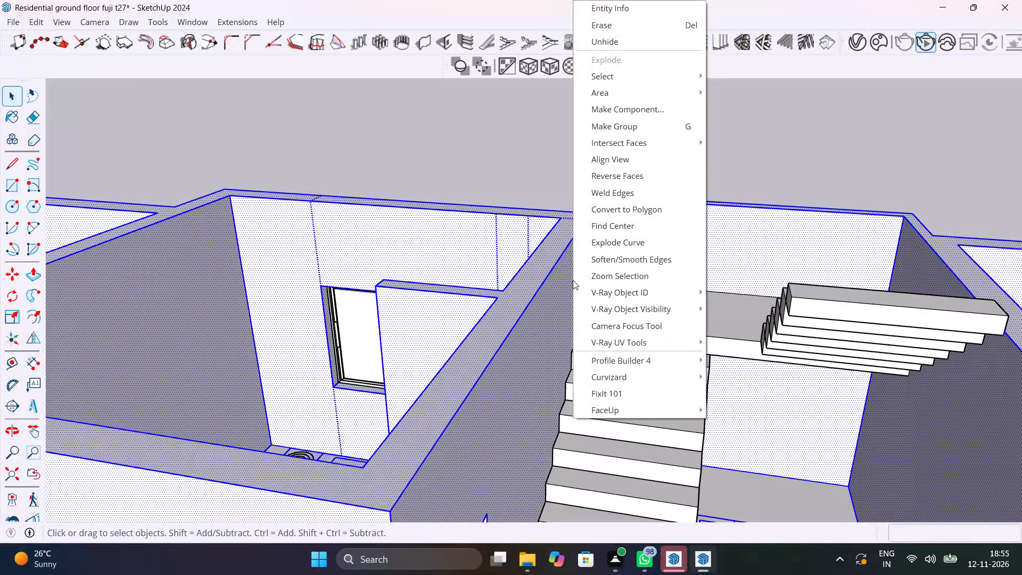
{"action": "left_click", "coordinate": [611, 131], "text": "shift"}
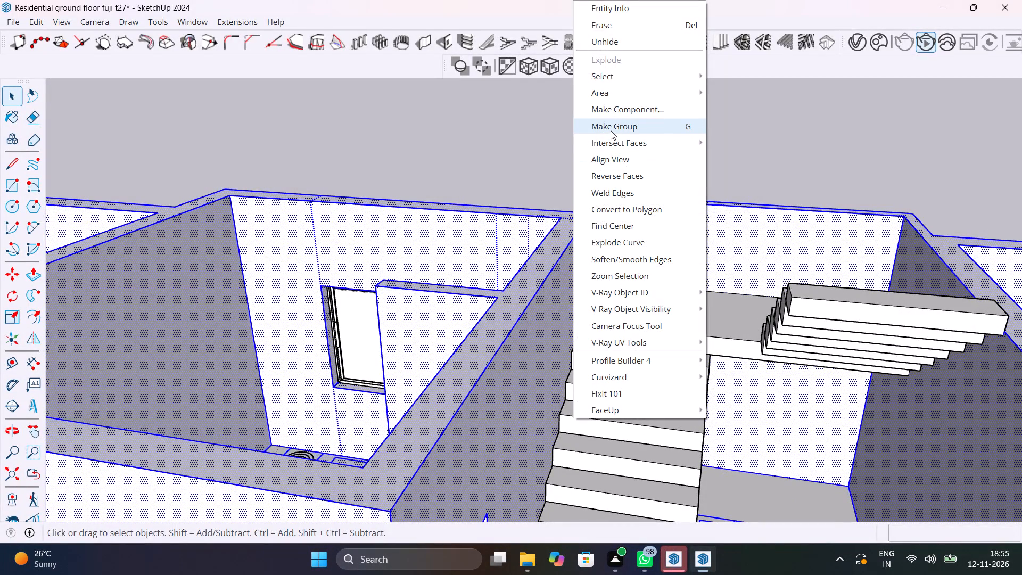
{"action": "left_click", "coordinate": [708, 176]}
{"action": "scroll", "coordinate": [526, 334], "scroll_direction": "down", "scroll_amount": 10}
{"action": "scroll", "coordinate": [526, 334], "scroll_direction": "down", "scroll_amount": 17}
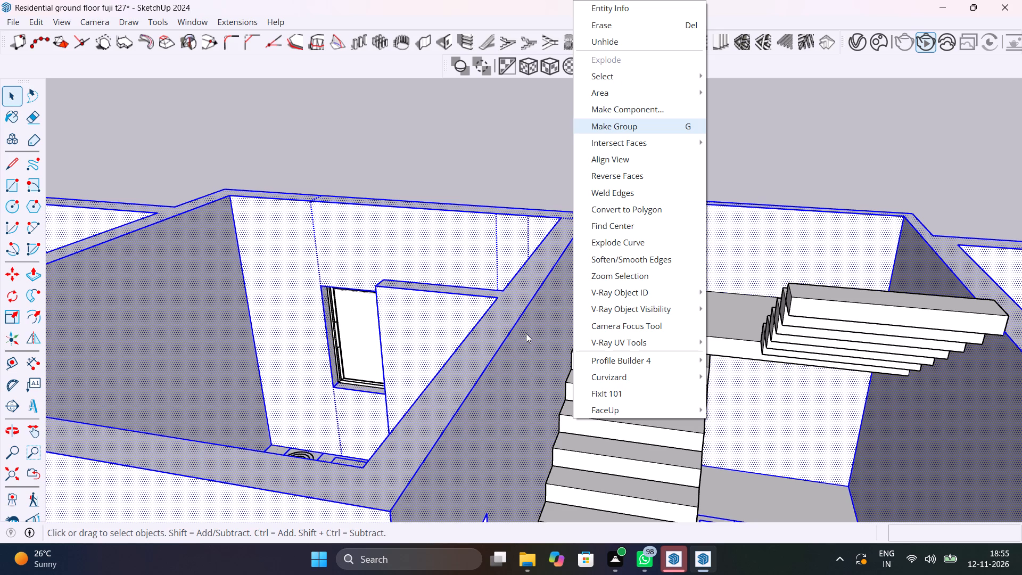
{"action": "scroll", "coordinate": [500, 399], "scroll_direction": "down", "scroll_amount": 17}
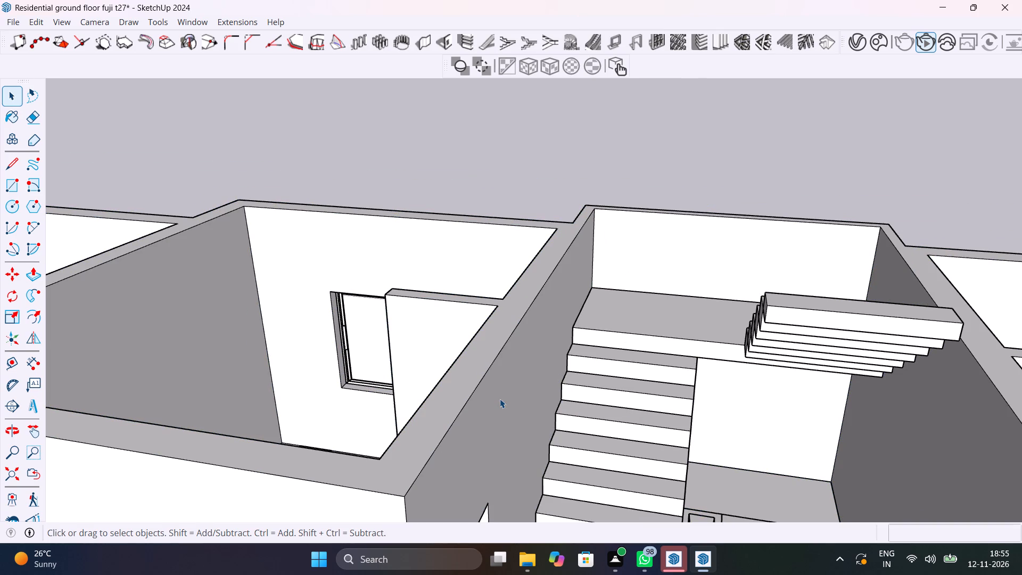
Save the model.
{"action": "key", "text": "ctrl+s"}
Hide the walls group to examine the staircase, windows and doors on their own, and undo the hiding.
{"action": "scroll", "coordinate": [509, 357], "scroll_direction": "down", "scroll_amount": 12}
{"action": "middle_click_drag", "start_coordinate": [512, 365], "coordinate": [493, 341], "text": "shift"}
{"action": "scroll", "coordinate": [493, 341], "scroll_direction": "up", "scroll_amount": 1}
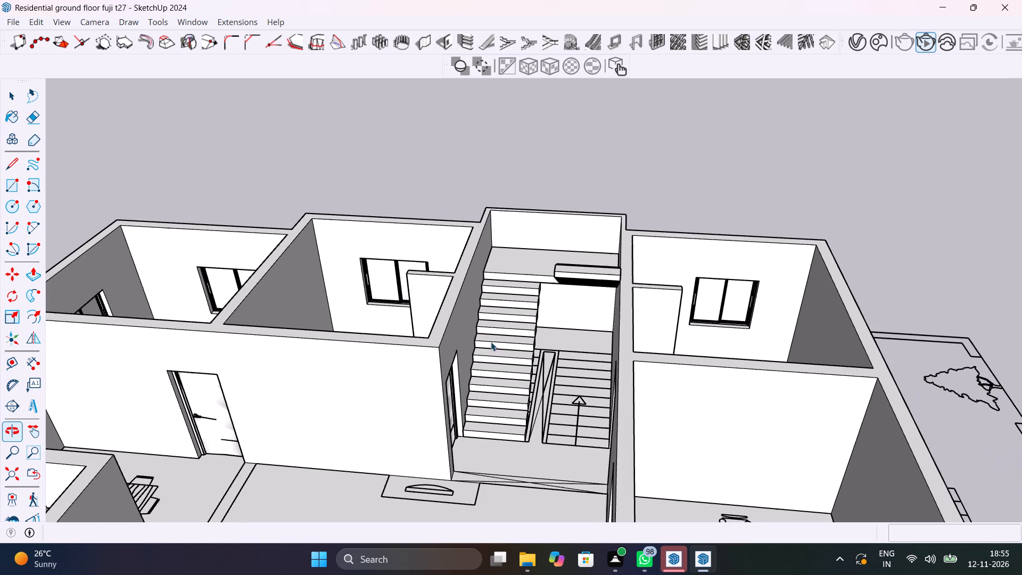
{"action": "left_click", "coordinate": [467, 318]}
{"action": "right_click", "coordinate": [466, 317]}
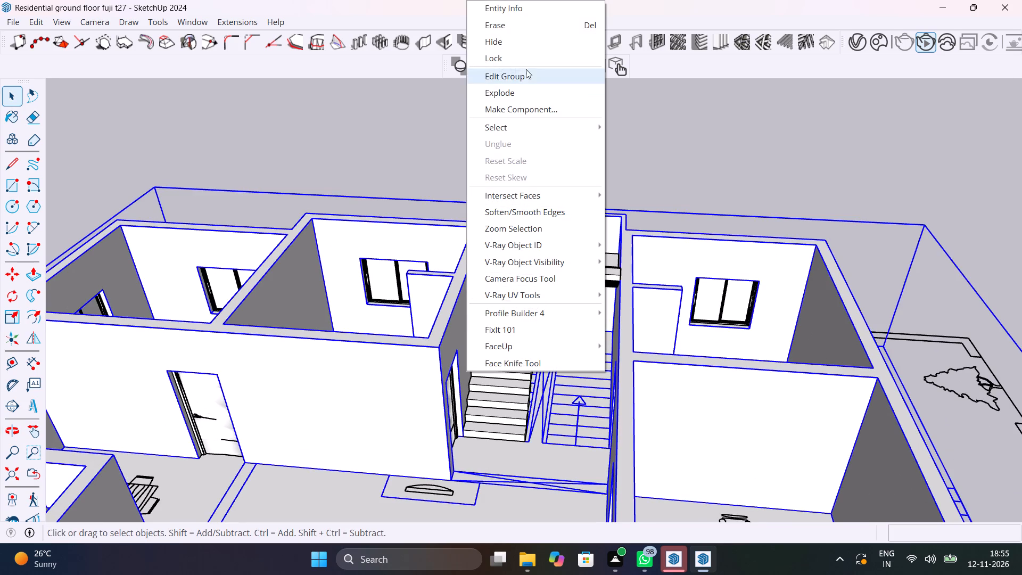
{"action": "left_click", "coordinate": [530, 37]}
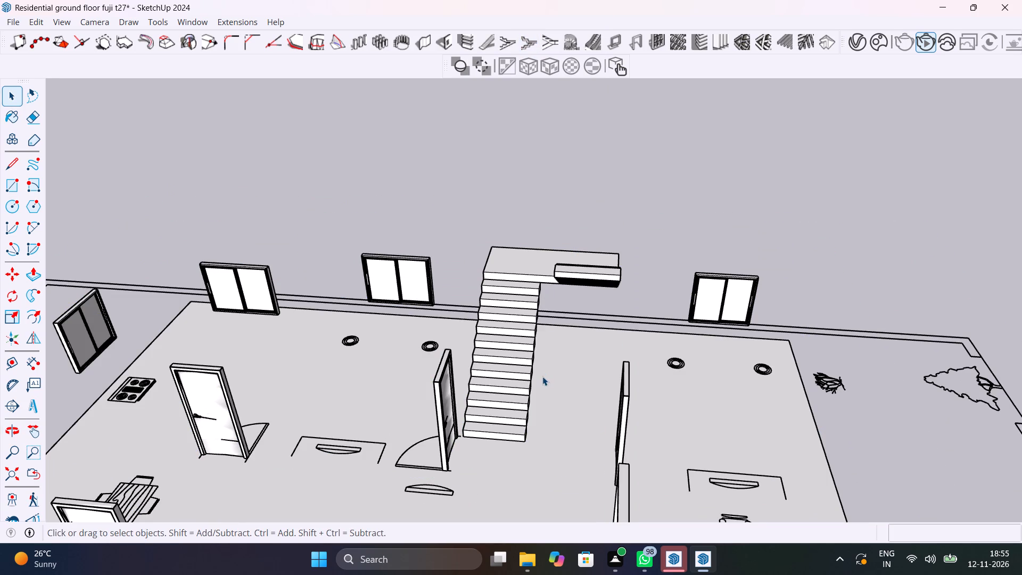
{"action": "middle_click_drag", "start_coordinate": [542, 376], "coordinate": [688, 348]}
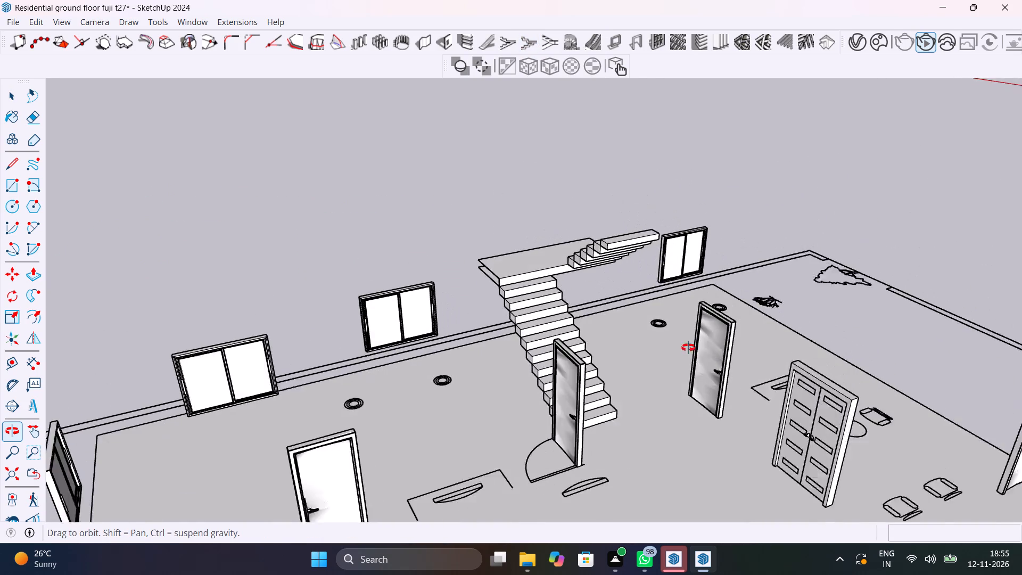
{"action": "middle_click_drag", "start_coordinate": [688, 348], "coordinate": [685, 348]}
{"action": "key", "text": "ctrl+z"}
Select the double door off the central hall to check what is grouped with it, and clear the selection.
{"action": "scroll", "coordinate": [683, 348], "scroll_direction": "down", "scroll_amount": 7}
{"action": "middle_click_drag", "start_coordinate": [660, 381], "coordinate": [628, 367], "text": "shift"}
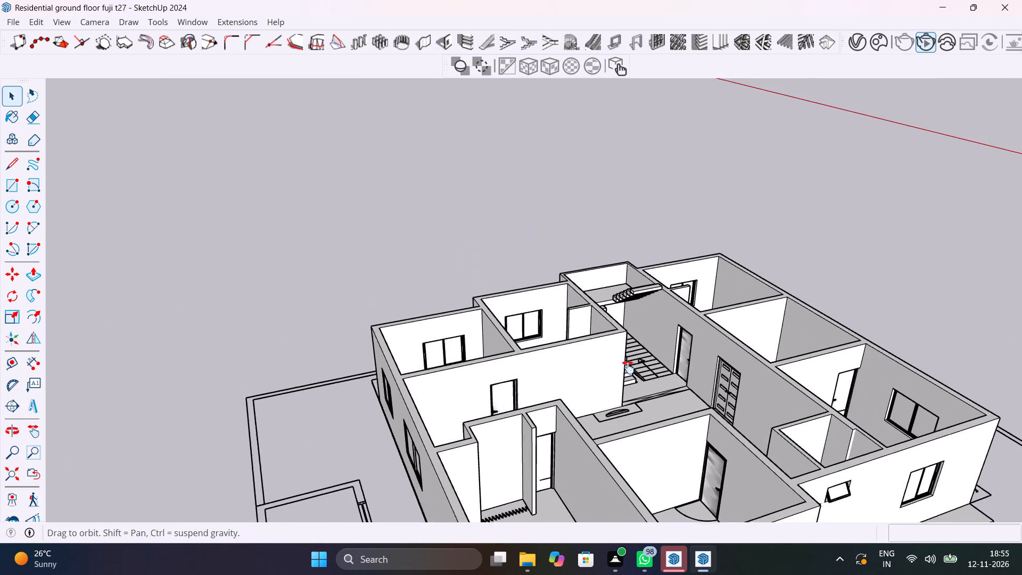
{"action": "middle_click_drag", "start_coordinate": [628, 367], "coordinate": [695, 383], "text": "shift"}
{"action": "scroll", "coordinate": [535, 323], "scroll_direction": "up", "scroll_amount": 6}
{"action": "left_click", "coordinate": [524, 321]}
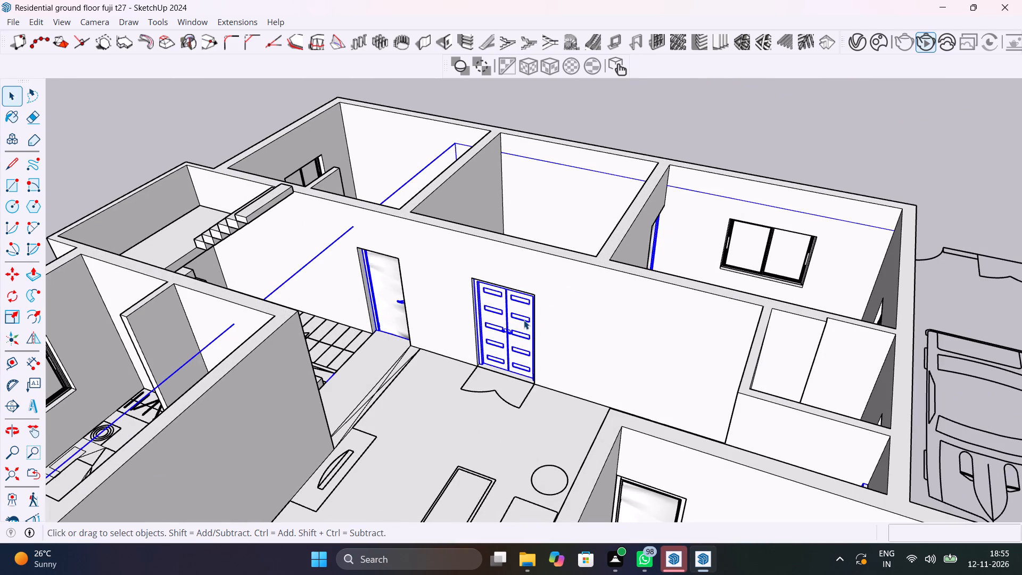
{"action": "scroll", "coordinate": [524, 320], "scroll_direction": "down", "scroll_amount": 11}
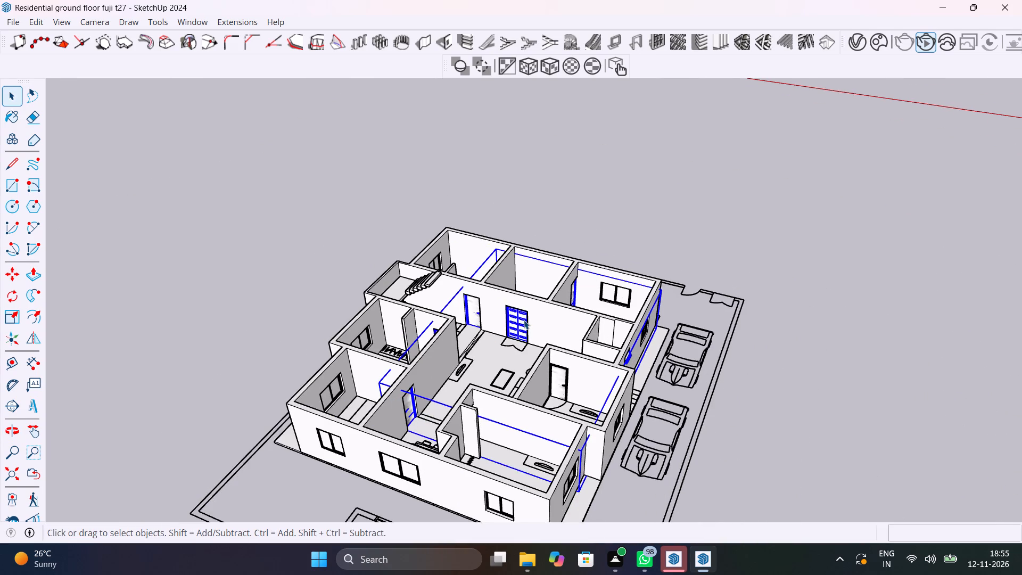
{"action": "left_click", "coordinate": [652, 211]}
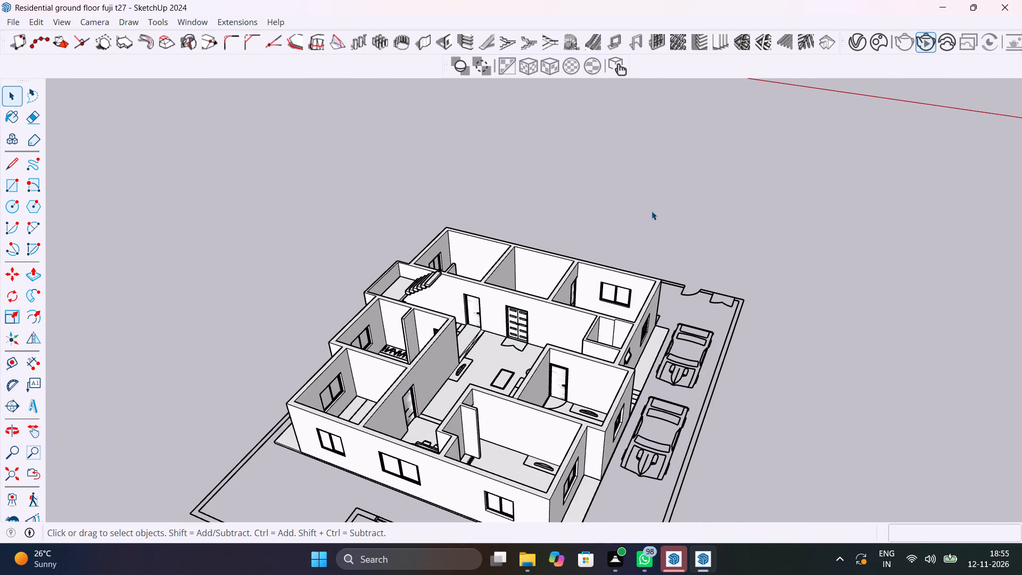
Select the kitchen window plus the windows of the two rooms flanking the staircase and the adjacent corner room.
{"action": "left_click", "coordinate": [621, 291]}
{"action": "scroll", "coordinate": [621, 291], "scroll_direction": "up", "scroll_amount": 7}
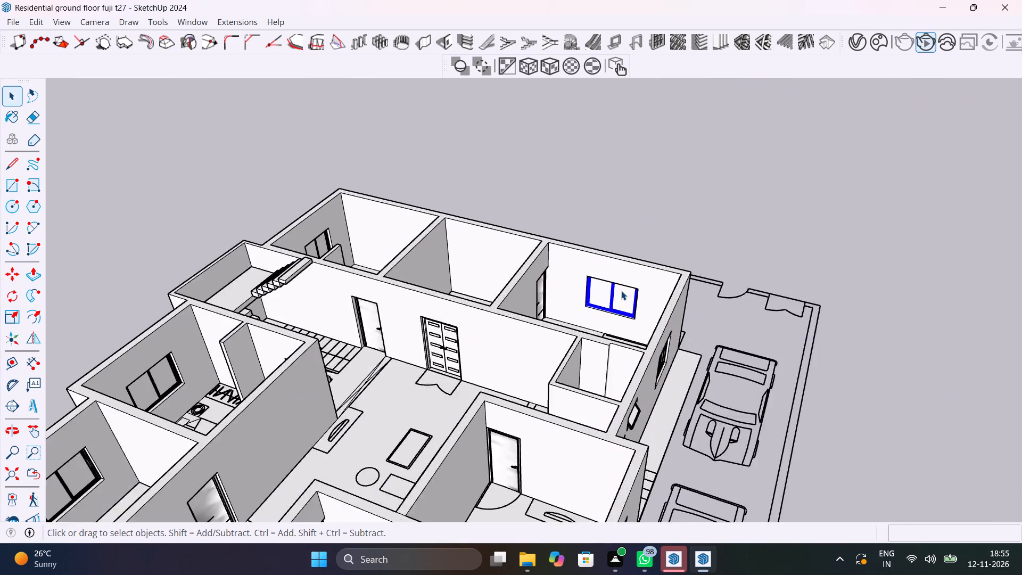
{"action": "scroll", "coordinate": [621, 291], "scroll_direction": "up", "scroll_amount": 3}
{"action": "middle_click_drag", "start_coordinate": [365, 239], "coordinate": [364, 396], "text": "shift"}
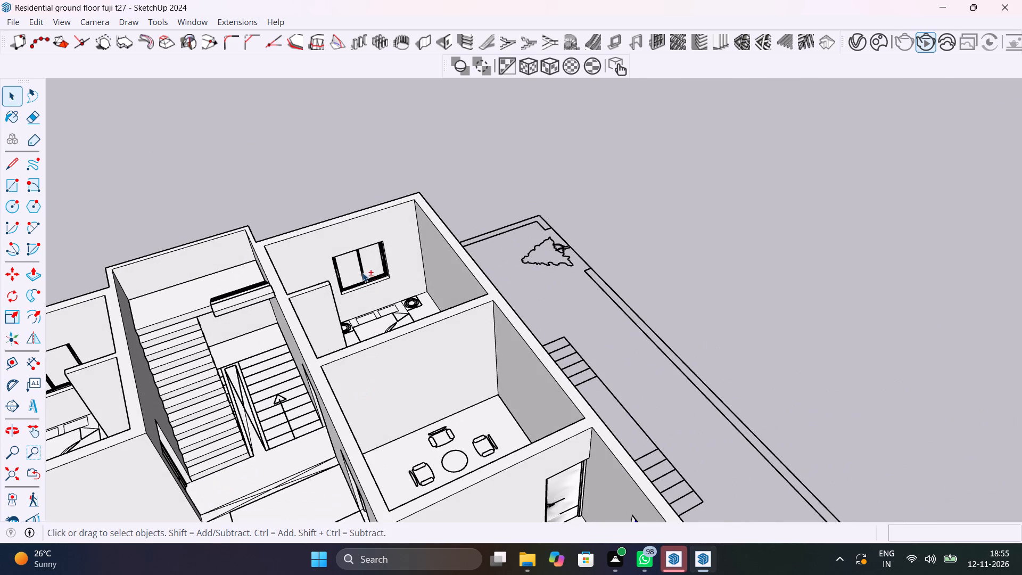
{"action": "left_click", "coordinate": [362, 273], "text": "shift"}
{"action": "scroll", "coordinate": [366, 273], "scroll_direction": "down", "scroll_amount": 6, "text": "shift"}
{"action": "middle_click_drag", "start_coordinate": [316, 306], "coordinate": [568, 299], "text": "shift"}
{"action": "scroll", "coordinate": [490, 317], "scroll_direction": "up", "scroll_amount": 5, "text": "shift"}
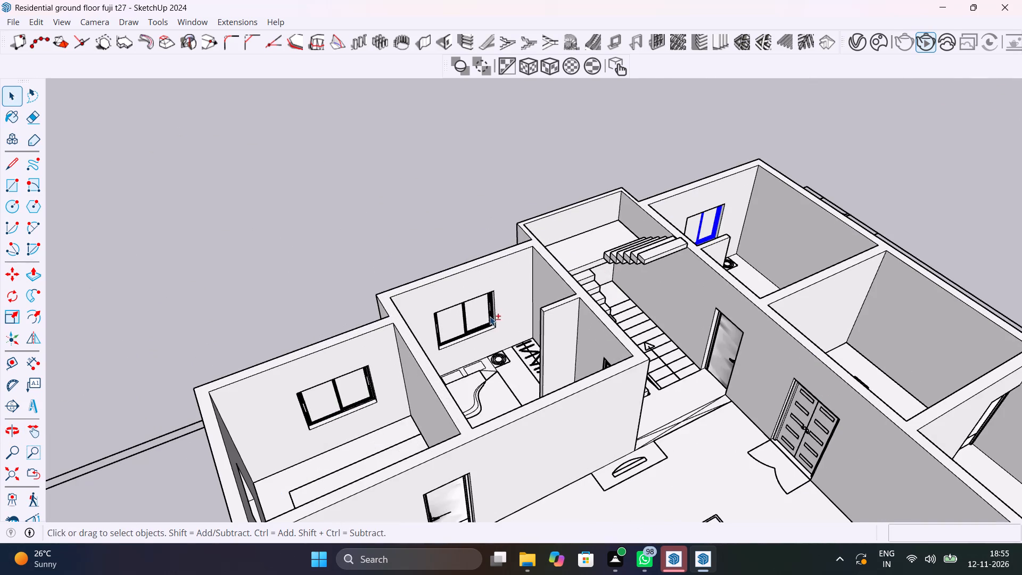
{"action": "left_click", "coordinate": [485, 309], "text": "shift"}
{"action": "left_click", "coordinate": [324, 395], "text": "shift"}
Add the three windows along the long, straight outer wall to the selection.
{"action": "scroll", "coordinate": [376, 394], "scroll_direction": "down", "scroll_amount": 6, "text": "shift"}
{"action": "middle_click_drag", "start_coordinate": [404, 407], "coordinate": [502, 374]}
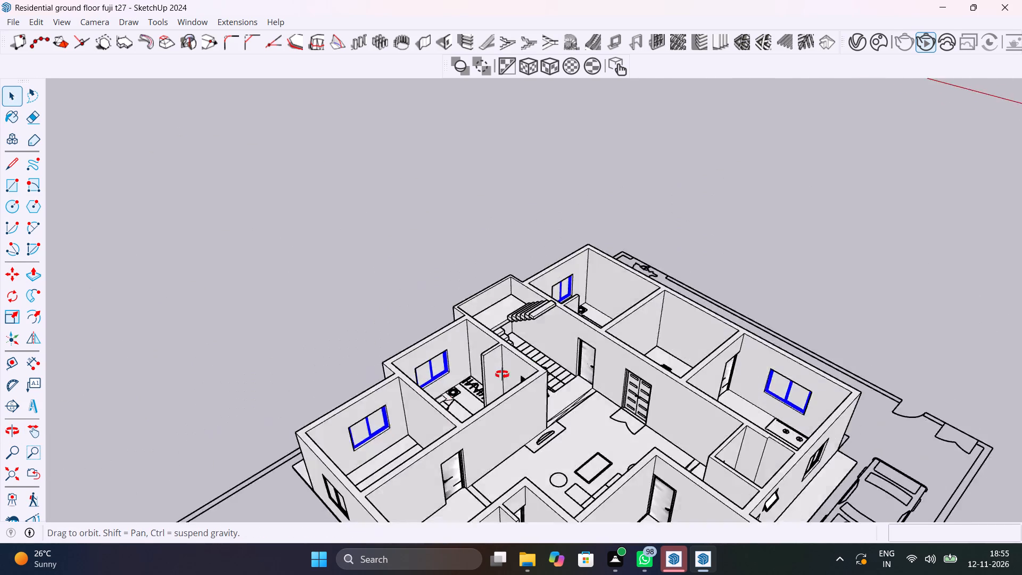
{"action": "middle_click_drag", "start_coordinate": [502, 374], "coordinate": [682, 250]}
{"action": "scroll", "coordinate": [684, 257], "scroll_direction": "up", "scroll_amount": 1, "text": "shift"}
{"action": "left_click", "coordinate": [518, 491], "text": "shift"}
{"action": "left_click", "coordinate": [648, 517], "text": "shift"}
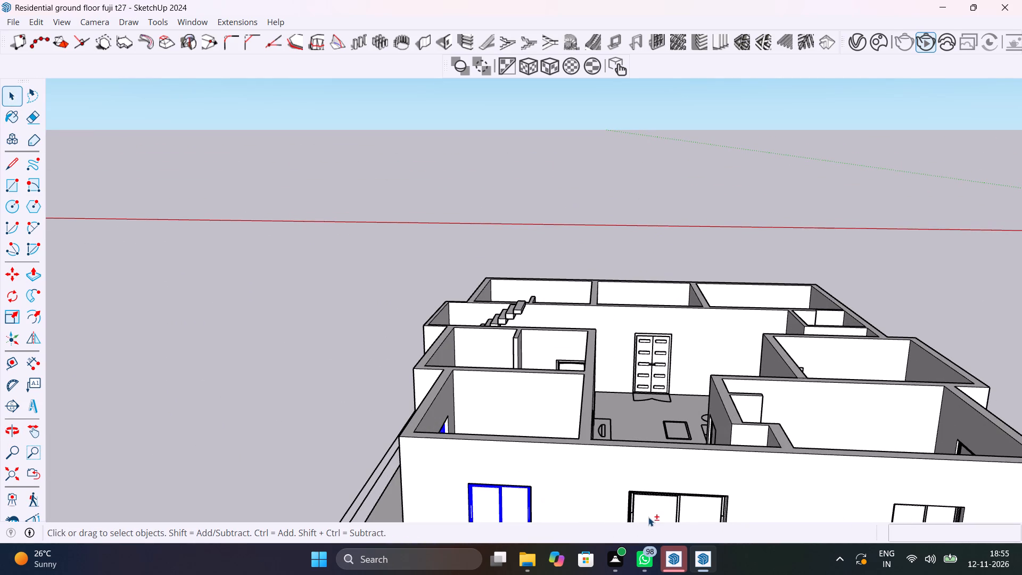
{"action": "middle_click_drag", "start_coordinate": [674, 506], "coordinate": [476, 344], "text": "shift"}
{"action": "left_click", "coordinate": [711, 359], "text": "shift"}
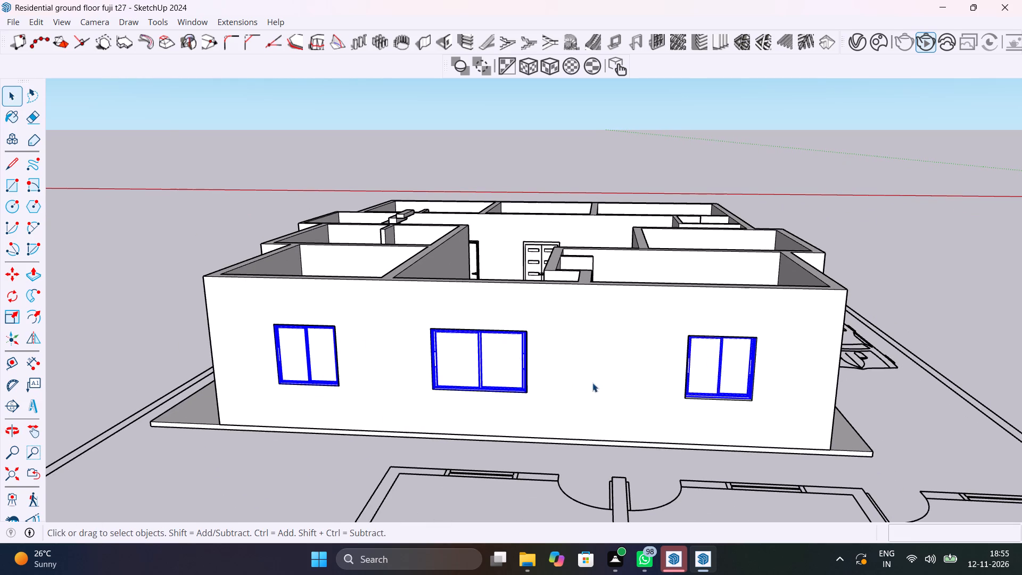
Add the two sliding windows on the stepped part of the car-parking side to the selection.
{"action": "middle_click_drag", "start_coordinate": [564, 385], "coordinate": [254, 405]}
{"action": "left_click", "coordinate": [383, 389], "text": "shift"}
{"action": "left_click", "coordinate": [582, 381], "text": "shift"}
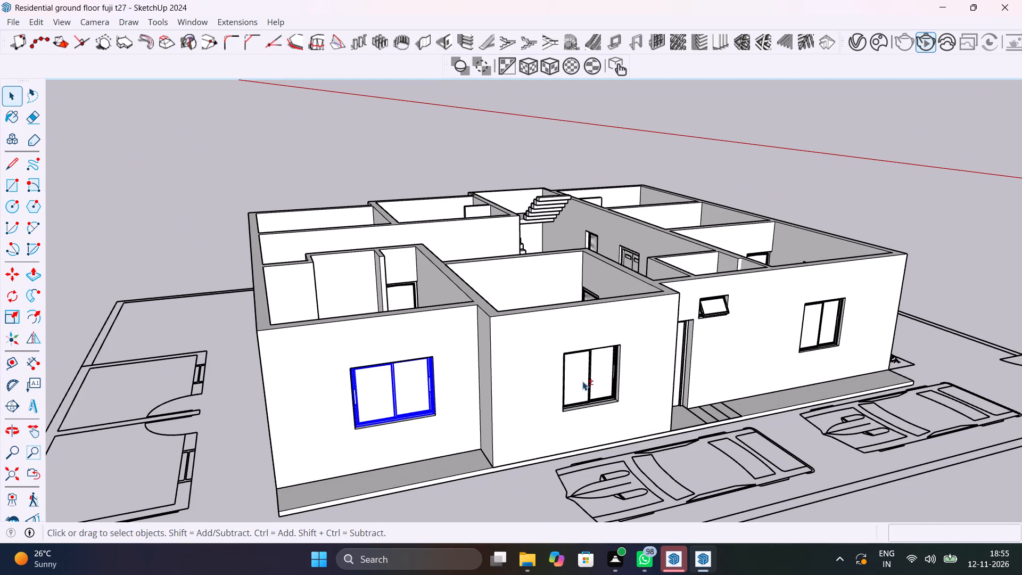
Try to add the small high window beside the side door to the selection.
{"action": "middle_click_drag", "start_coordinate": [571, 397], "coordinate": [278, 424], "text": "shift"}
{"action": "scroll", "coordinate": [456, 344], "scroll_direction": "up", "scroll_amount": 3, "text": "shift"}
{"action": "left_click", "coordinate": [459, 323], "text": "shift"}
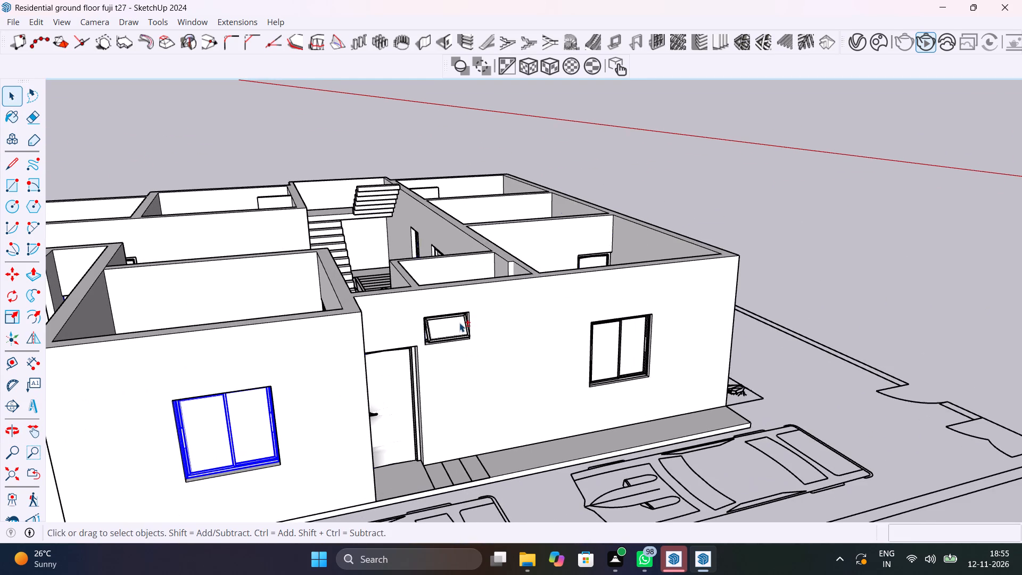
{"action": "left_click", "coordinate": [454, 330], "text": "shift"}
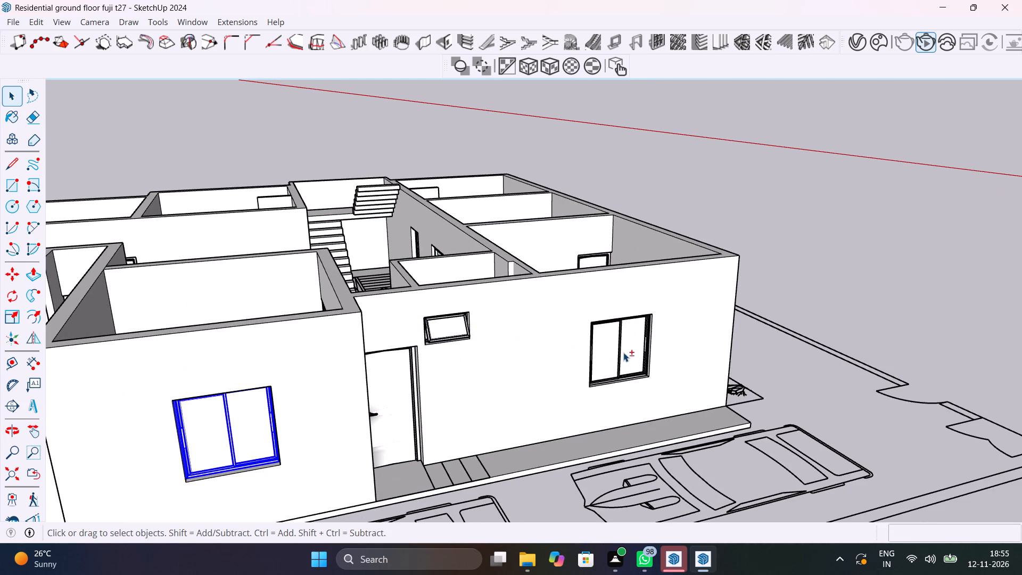
Add the remaining sliding window and the small high window beside the side door to the selection, and group the selected windows and doors.
{"action": "left_click", "coordinate": [623, 352], "text": "shift"}
{"action": "middle_click_drag", "start_coordinate": [623, 351], "coordinate": [419, 473]}
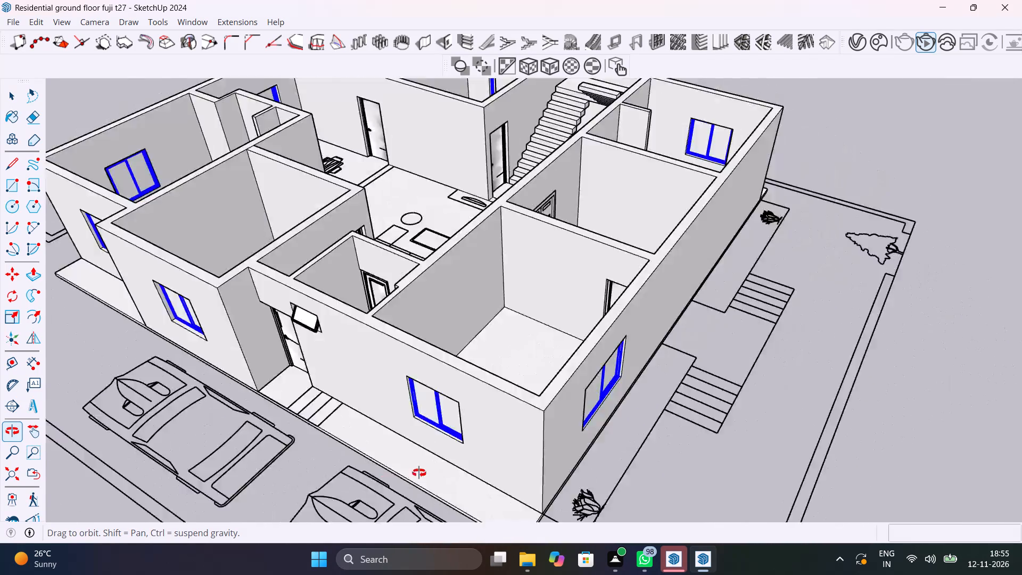
{"action": "middle_click_drag", "start_coordinate": [419, 473], "coordinate": [612, 418]}
{"action": "left_click", "coordinate": [436, 378], "text": "shift"}
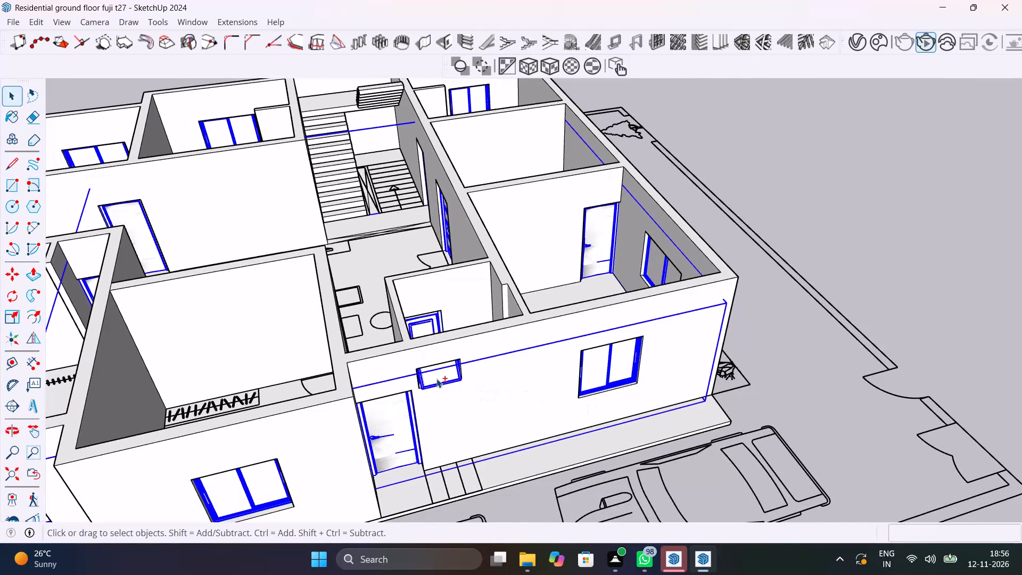
{"action": "right_click", "coordinate": [436, 379], "text": "shift"}
{"action": "left_click", "coordinate": [491, 161], "text": "shift"}
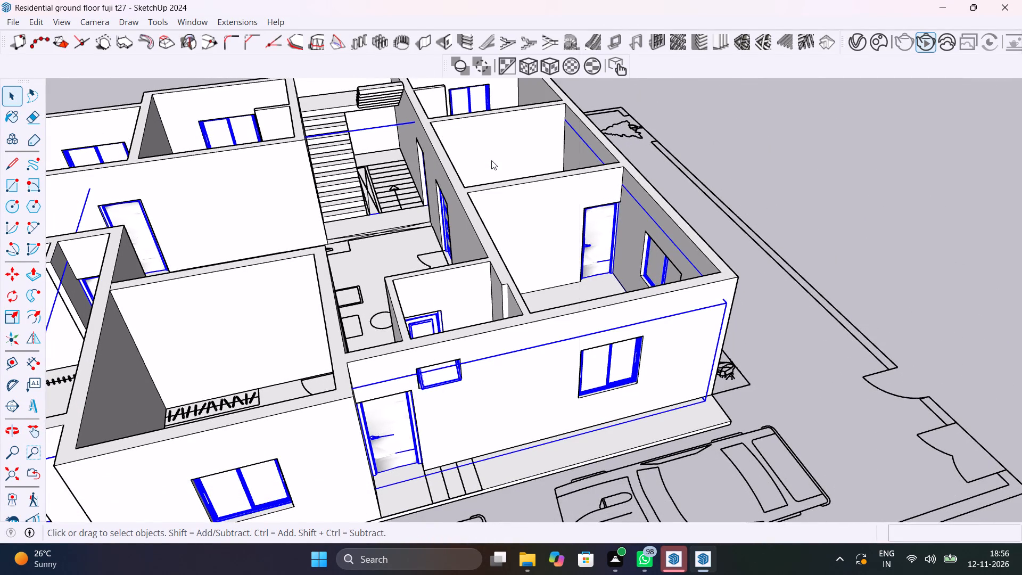
{"action": "left_click", "coordinate": [779, 179]}
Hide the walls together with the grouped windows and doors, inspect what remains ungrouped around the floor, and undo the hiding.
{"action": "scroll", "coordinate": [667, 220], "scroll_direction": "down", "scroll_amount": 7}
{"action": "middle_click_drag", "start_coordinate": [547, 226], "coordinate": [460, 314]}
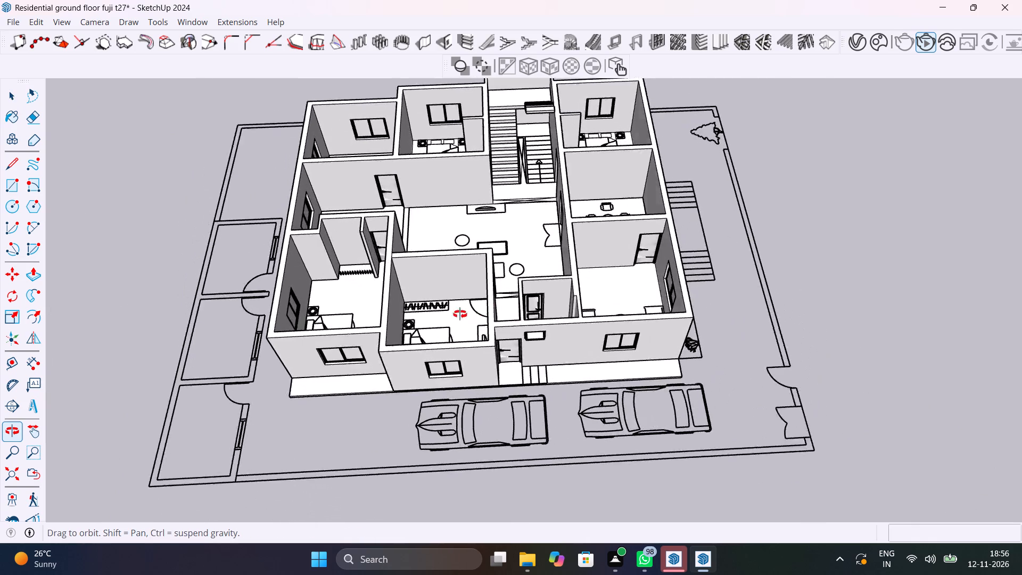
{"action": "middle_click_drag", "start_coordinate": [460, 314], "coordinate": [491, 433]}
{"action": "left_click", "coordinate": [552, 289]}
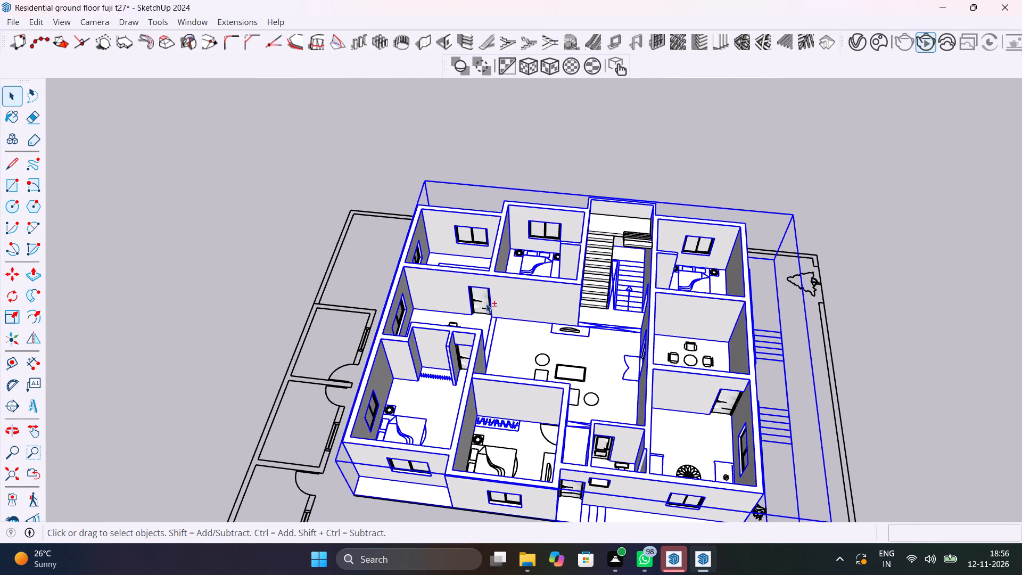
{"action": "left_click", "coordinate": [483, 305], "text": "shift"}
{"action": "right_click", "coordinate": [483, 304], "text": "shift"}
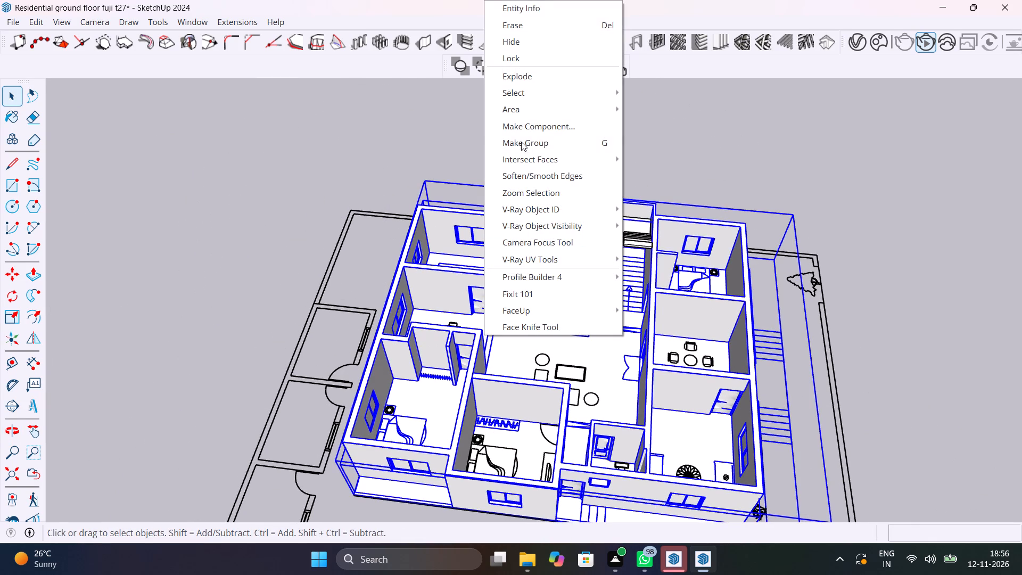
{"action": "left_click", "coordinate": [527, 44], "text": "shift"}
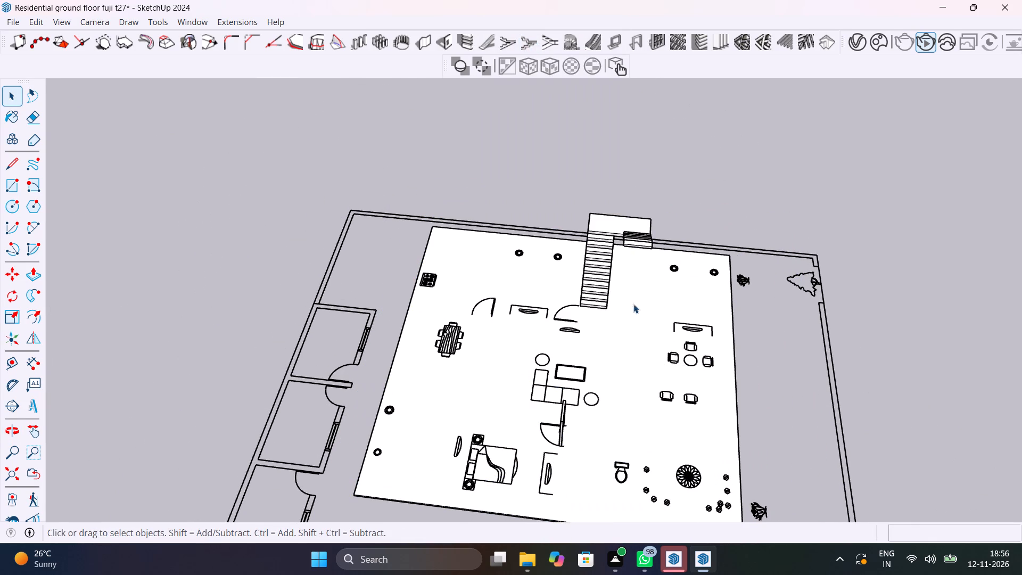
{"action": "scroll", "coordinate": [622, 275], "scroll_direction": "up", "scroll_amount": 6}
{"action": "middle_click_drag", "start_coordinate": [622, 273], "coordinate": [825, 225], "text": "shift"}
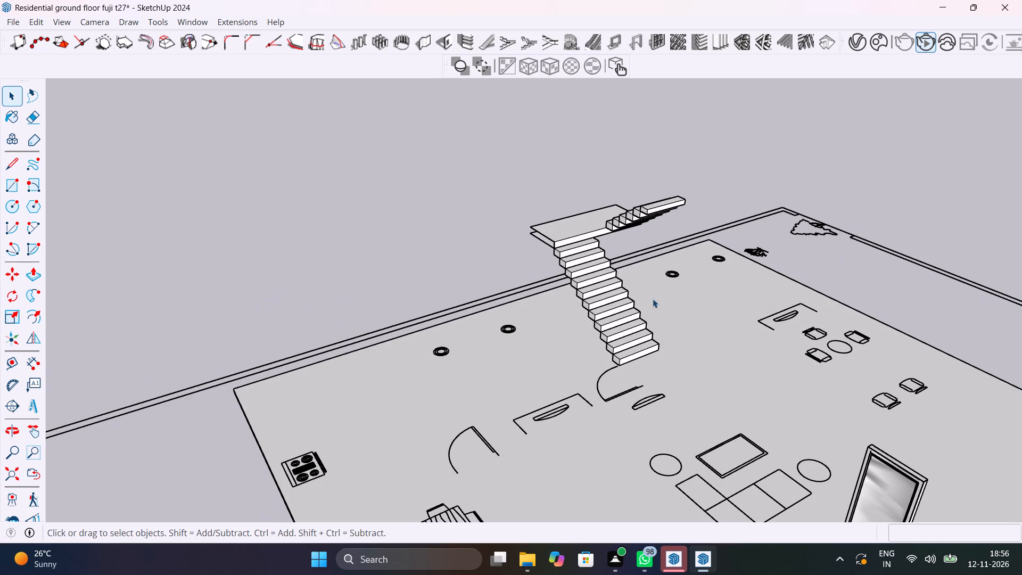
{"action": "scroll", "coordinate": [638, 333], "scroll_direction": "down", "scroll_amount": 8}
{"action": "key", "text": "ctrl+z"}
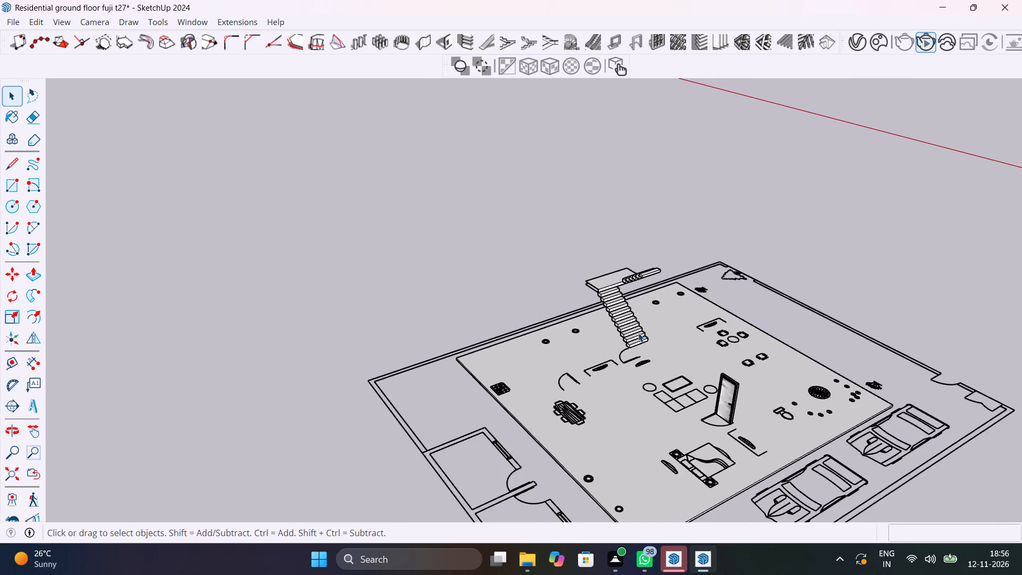
Group the existing windows-and-doors group together with the ungrouped interior door of the bedroom facing the parked cars.
{"action": "scroll", "coordinate": [638, 333], "scroll_direction": "down", "scroll_amount": 7}
{"action": "scroll", "coordinate": [704, 403], "scroll_direction": "up", "scroll_amount": 8}
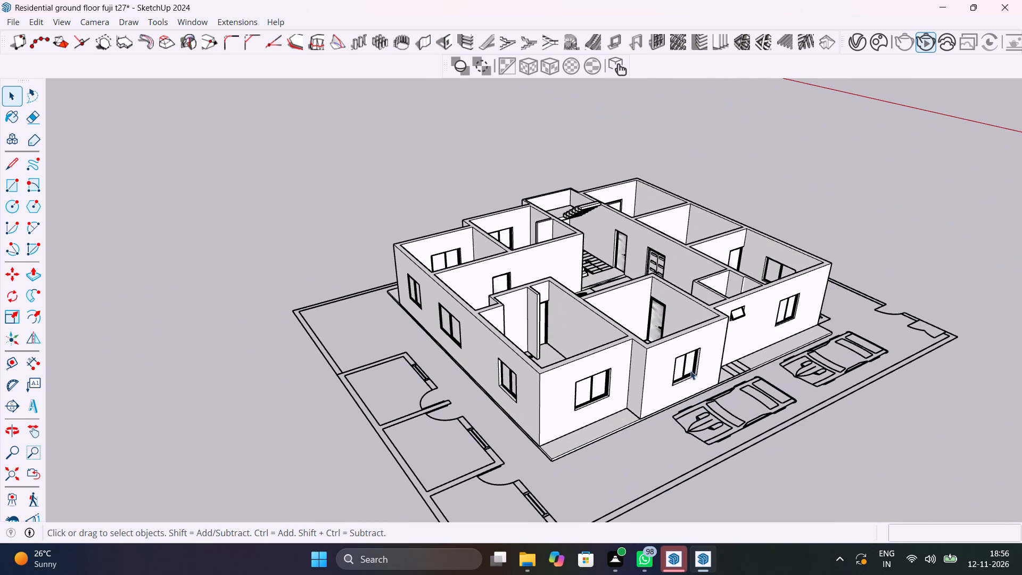
{"action": "left_click", "coordinate": [689, 366]}
{"action": "scroll", "coordinate": [689, 366], "scroll_direction": "up", "scroll_amount": 5}
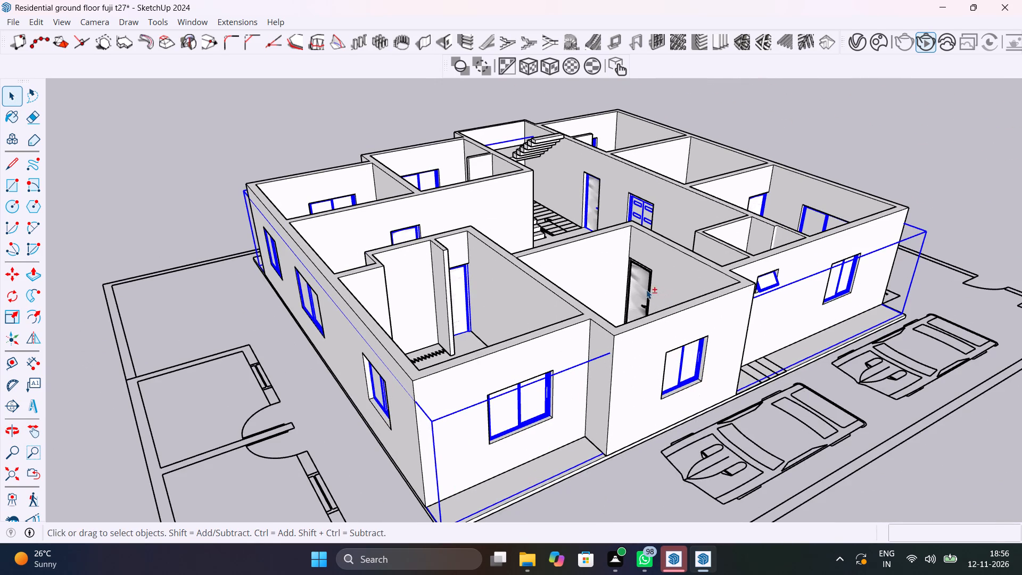
{"action": "left_click", "coordinate": [645, 287], "text": "shift"}
{"action": "right_click", "coordinate": [645, 287], "text": "shift"}
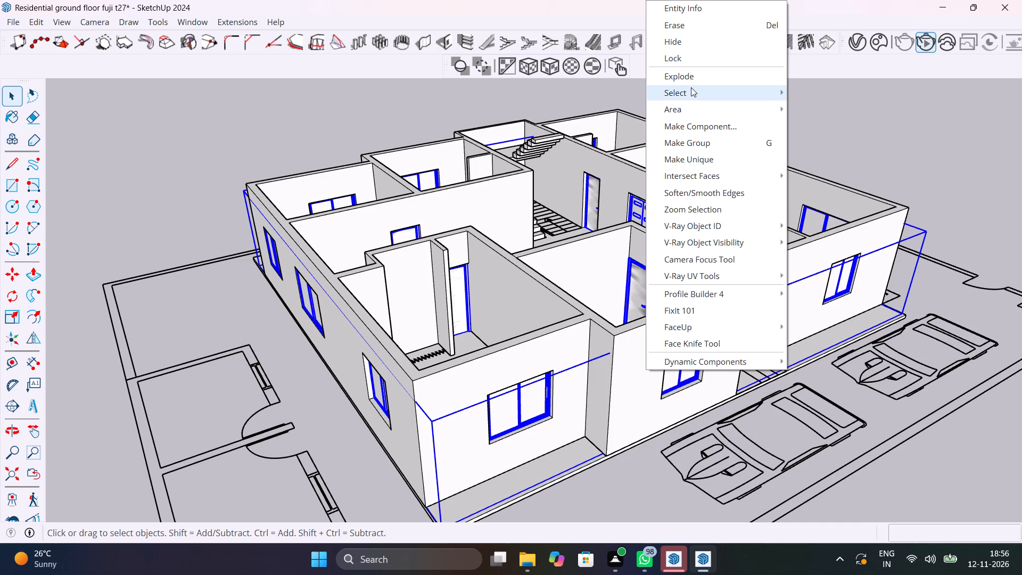
{"action": "left_click", "coordinate": [702, 141], "text": "shift"}
{"action": "scroll", "coordinate": [706, 278], "scroll_direction": "down", "scroll_amount": 13}
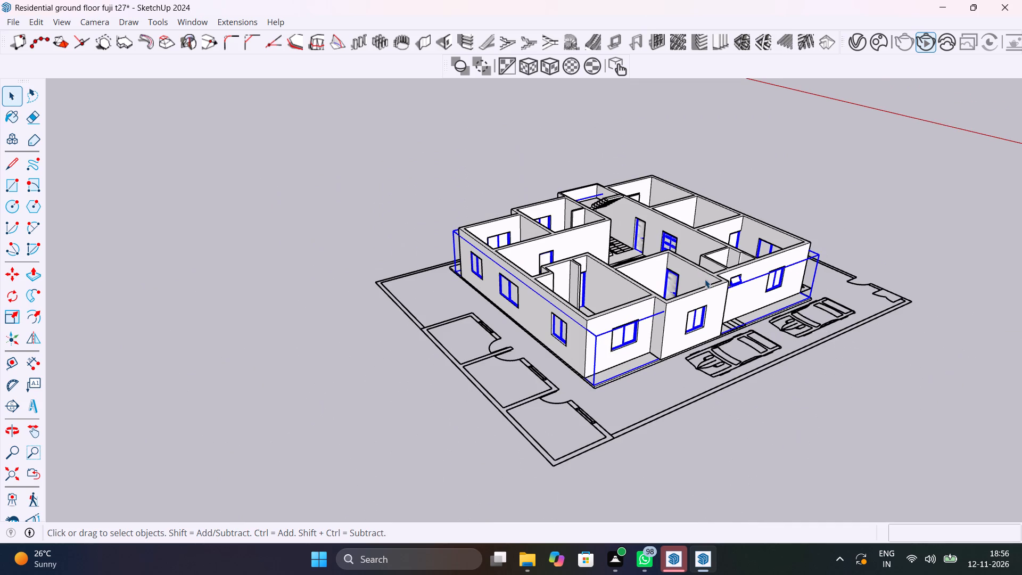
{"action": "left_click", "coordinate": [277, 280]}
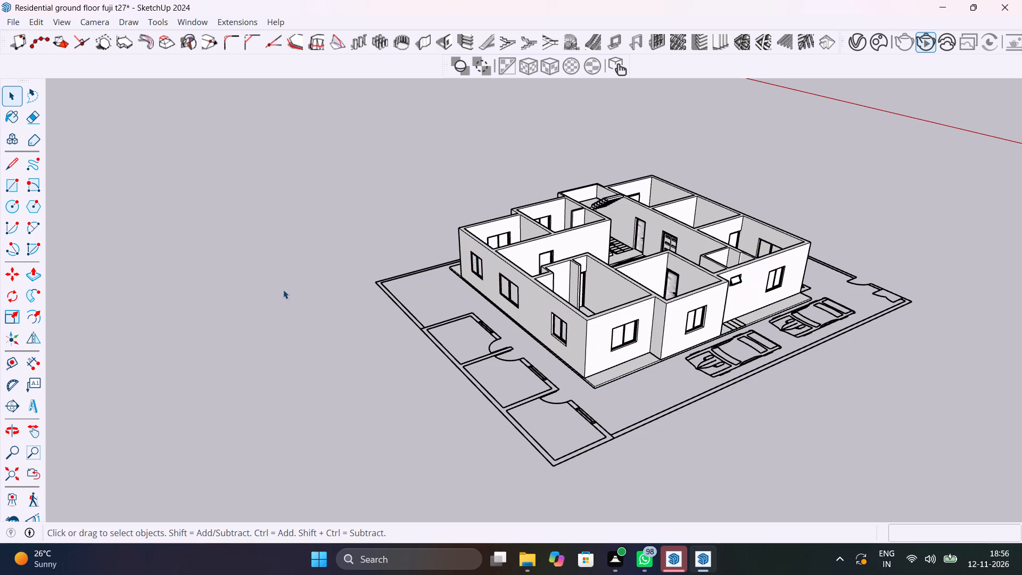
{"action": "scroll", "coordinate": [708, 308], "scroll_direction": "up", "scroll_amount": 11}
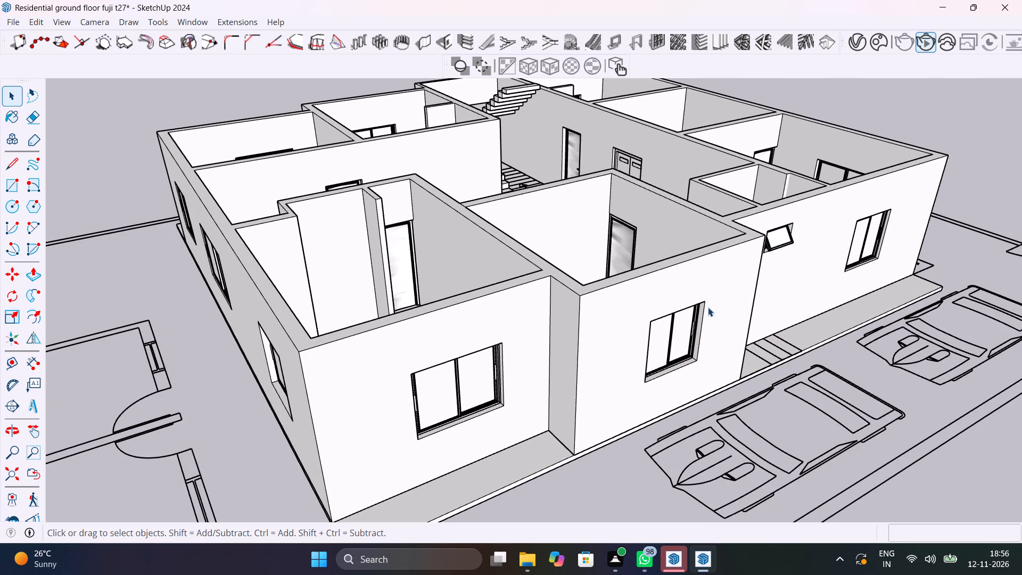
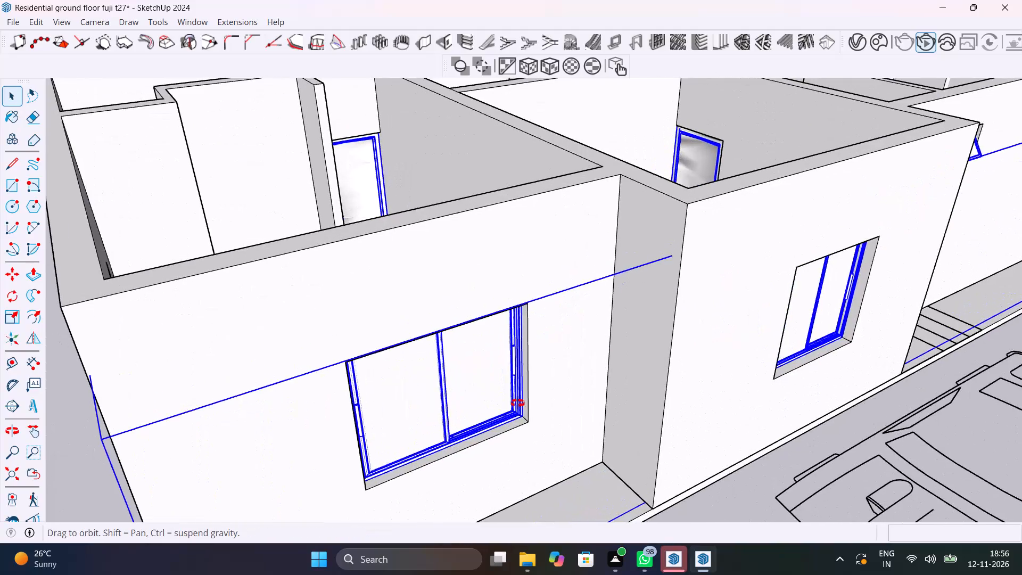
Add the walls group to the selected windows-and-doors group and hide both.
{"action": "scroll", "coordinate": [542, 357], "scroll_direction": "down", "scroll_amount": 6}
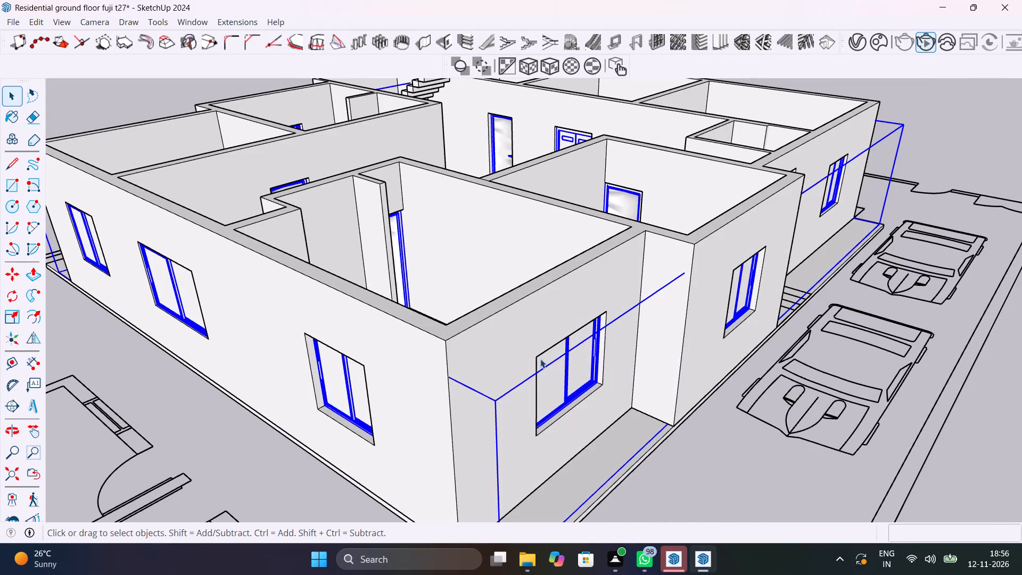
{"action": "left_click", "coordinate": [688, 296], "text": "shift"}
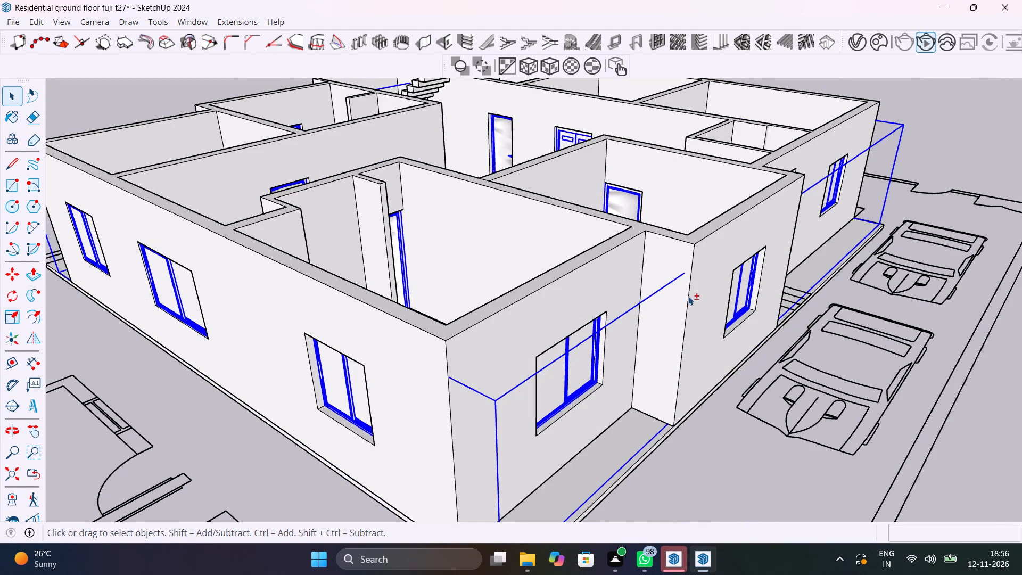
{"action": "right_click", "coordinate": [688, 296], "text": "shift"}
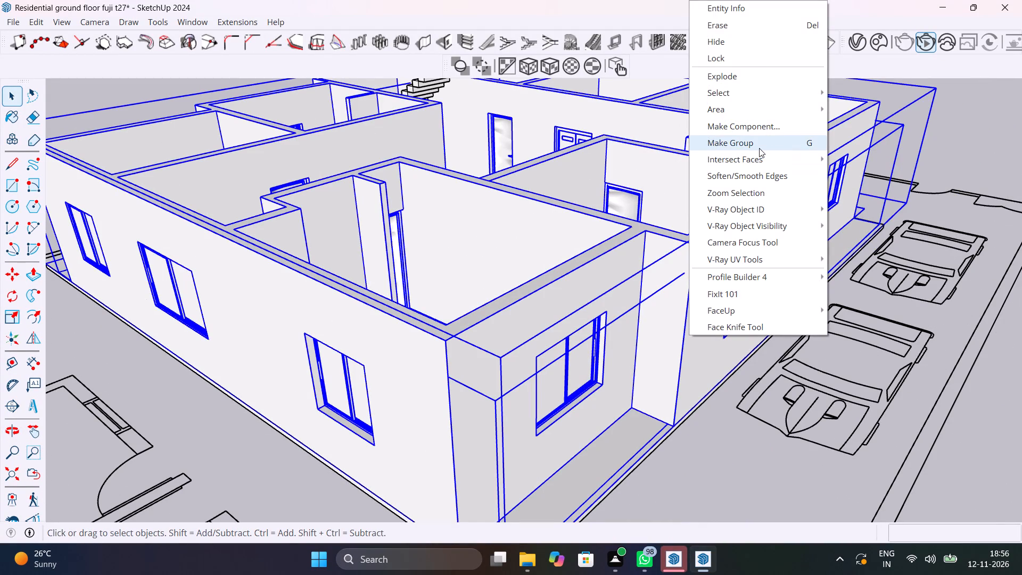
{"action": "left_click", "coordinate": [749, 38], "text": "shift"}
Hide the floor slab beneath the staircase and furniture outlines.
{"action": "scroll", "coordinate": [619, 238], "scroll_direction": "down", "scroll_amount": 7}
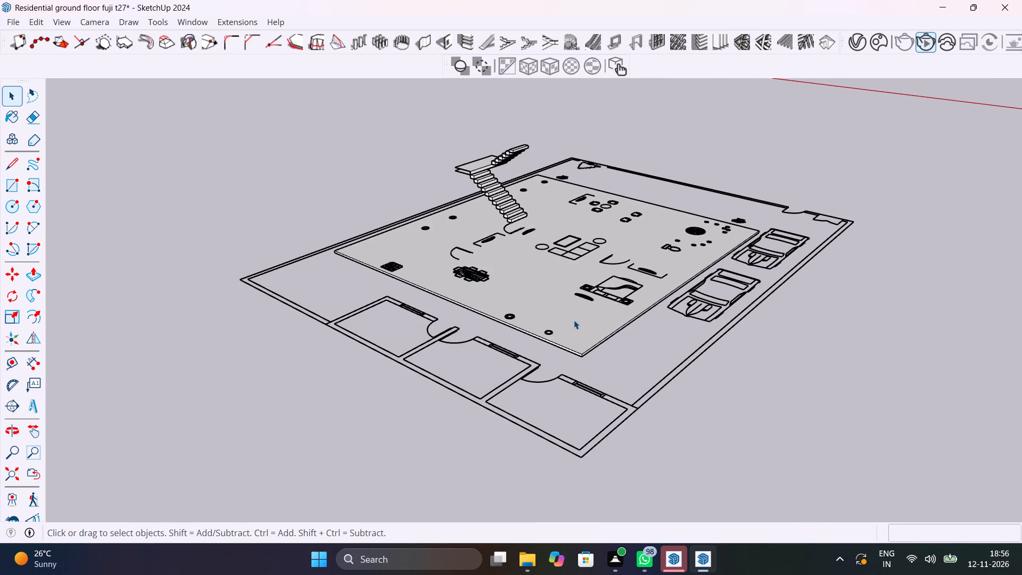
{"action": "scroll", "coordinate": [545, 334], "scroll_direction": "down", "scroll_amount": 4}
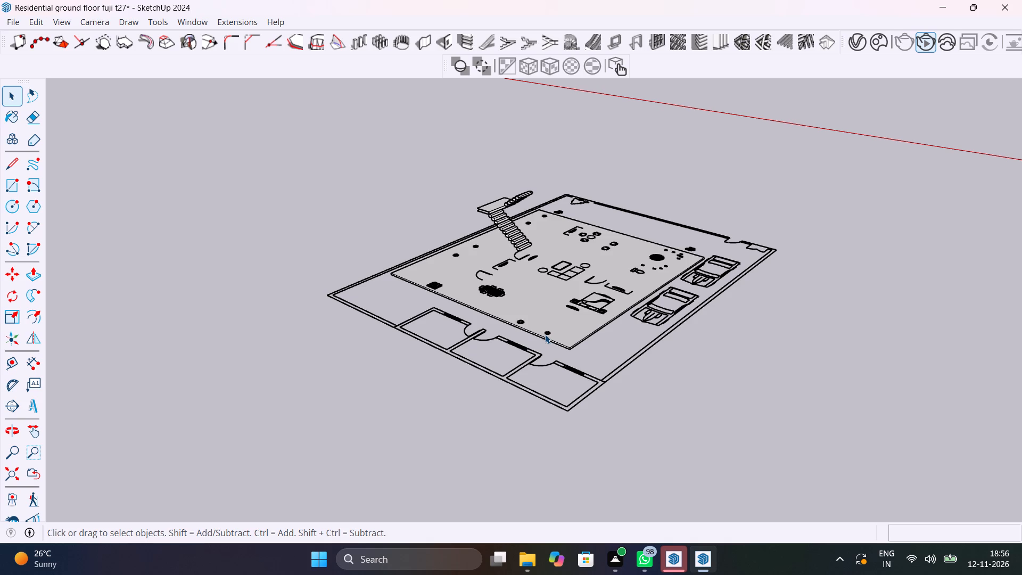
{"action": "scroll", "coordinate": [538, 250], "scroll_direction": "up", "scroll_amount": 9}
{"action": "middle_click_drag", "start_coordinate": [499, 322], "coordinate": [594, 416], "text": "shift"}
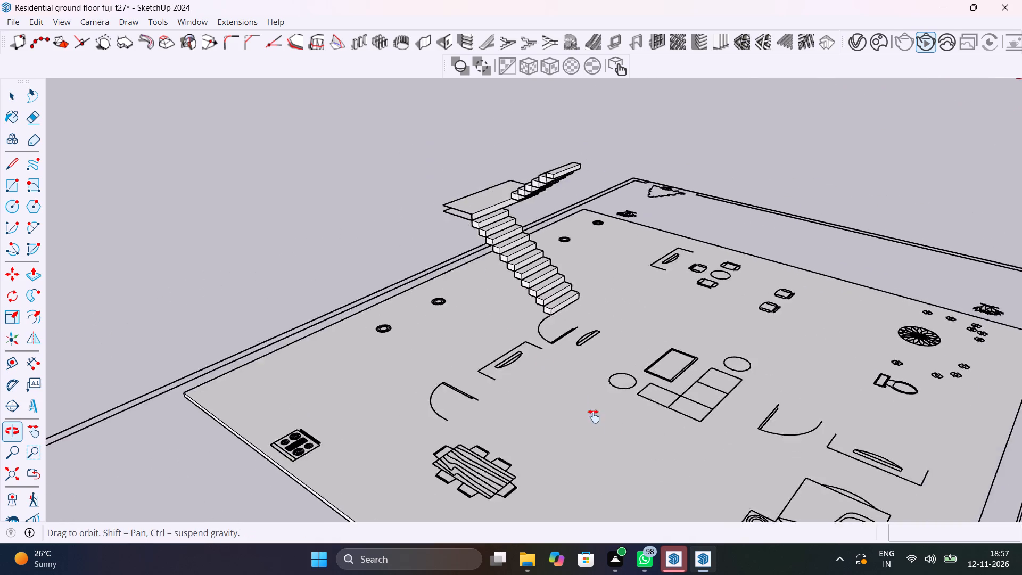
{"action": "middle_click_drag", "start_coordinate": [594, 416], "coordinate": [679, 489], "text": "shift"}
{"action": "left_click_drag", "start_coordinate": [682, 379], "coordinate": [490, 150], "text": "shift"}
{"action": "middle_click_drag", "start_coordinate": [539, 323], "coordinate": [697, 284]}
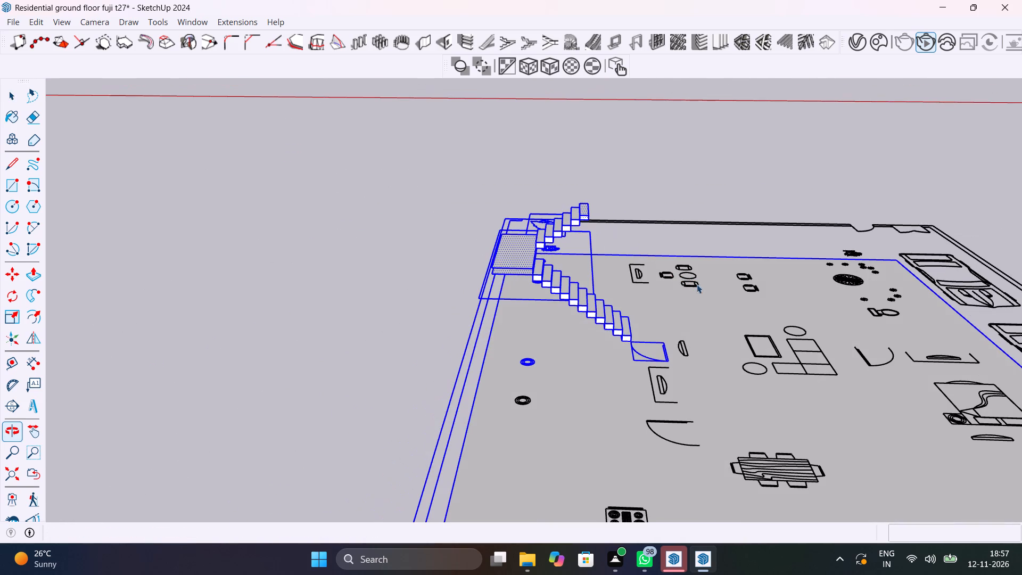
{"action": "left_click", "coordinate": [364, 349]}
{"action": "left_click", "coordinate": [577, 459]}
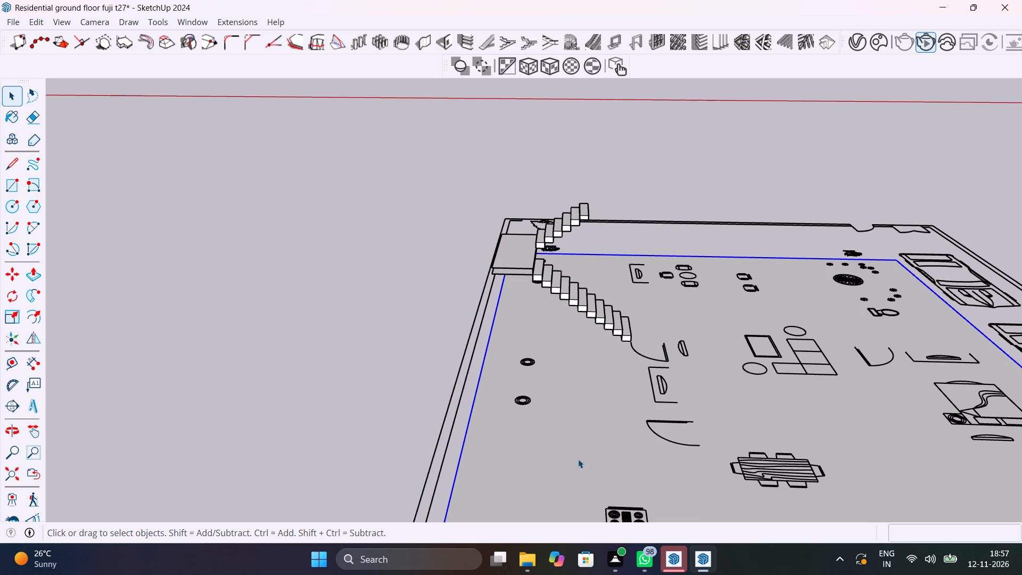
{"action": "right_click", "coordinate": [578, 459]}
{"action": "left_click", "coordinate": [621, 136]}
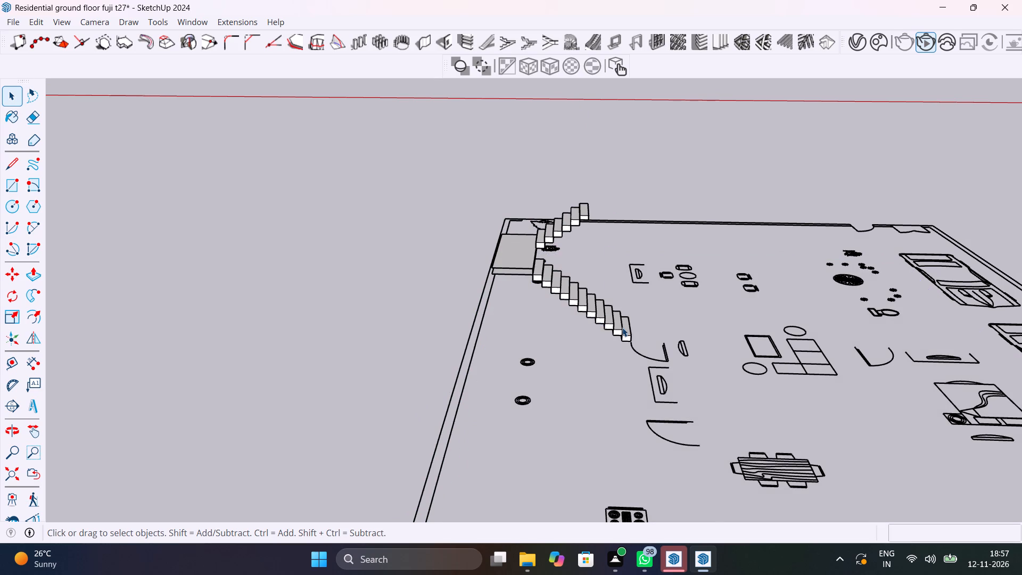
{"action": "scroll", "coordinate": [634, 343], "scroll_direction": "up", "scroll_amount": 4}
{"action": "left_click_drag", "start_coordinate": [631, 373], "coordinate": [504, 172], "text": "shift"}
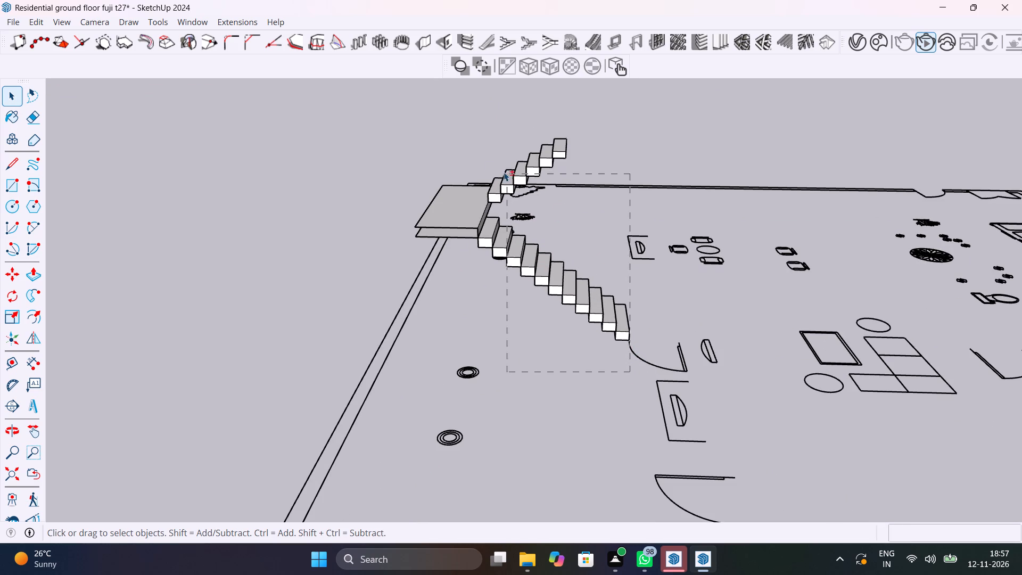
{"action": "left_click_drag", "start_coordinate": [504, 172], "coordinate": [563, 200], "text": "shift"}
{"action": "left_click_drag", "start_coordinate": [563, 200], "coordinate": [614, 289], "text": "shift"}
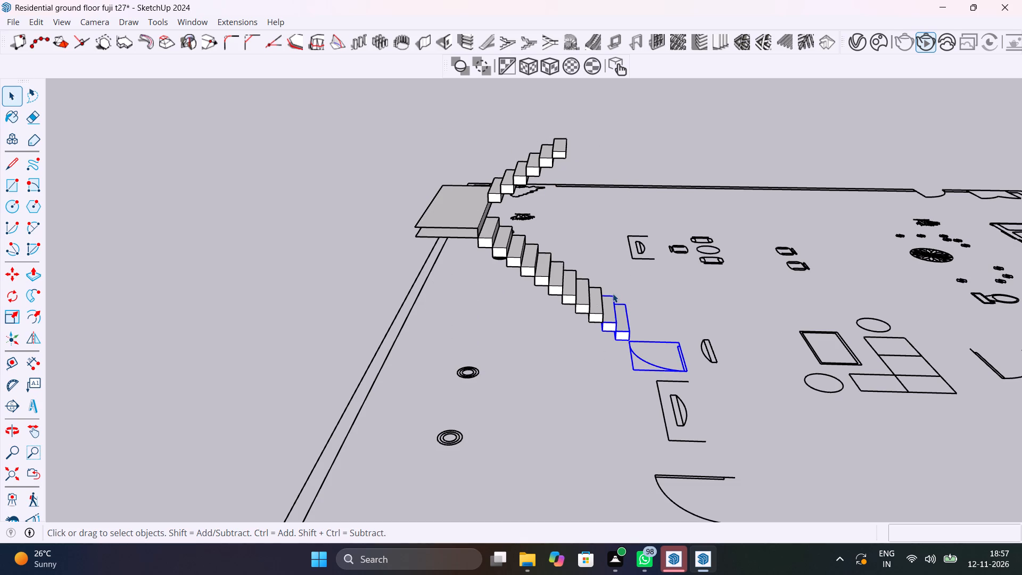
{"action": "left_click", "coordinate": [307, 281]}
Draw a rectangle about 3' 8" by 7" to close the open short side of the stair landing.
{"action": "left_click", "coordinate": [475, 212]}
{"action": "scroll", "coordinate": [470, 224], "scroll_direction": "up", "scroll_amount": 9}
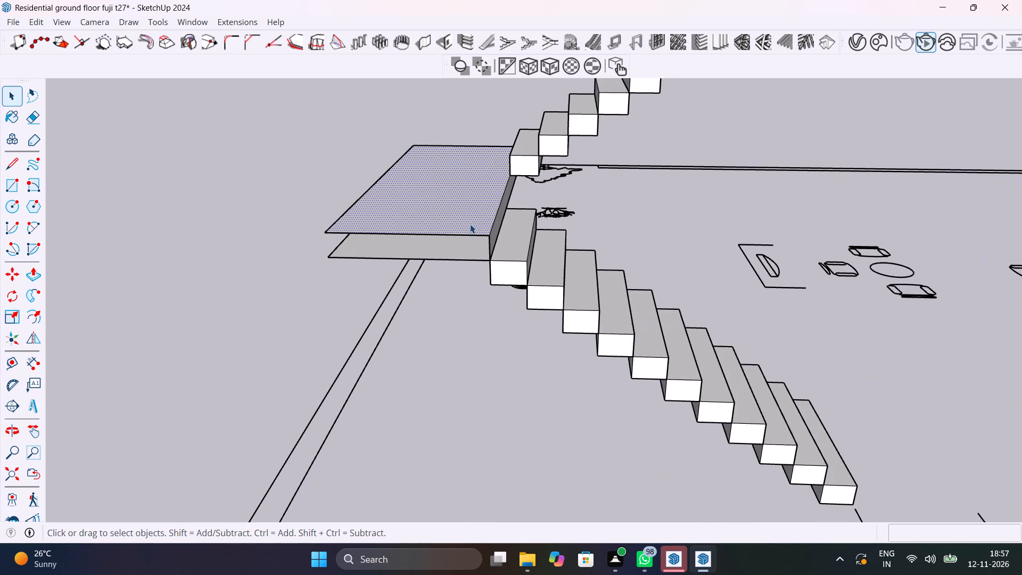
{"action": "middle_click_drag", "start_coordinate": [481, 302], "coordinate": [535, 266]}
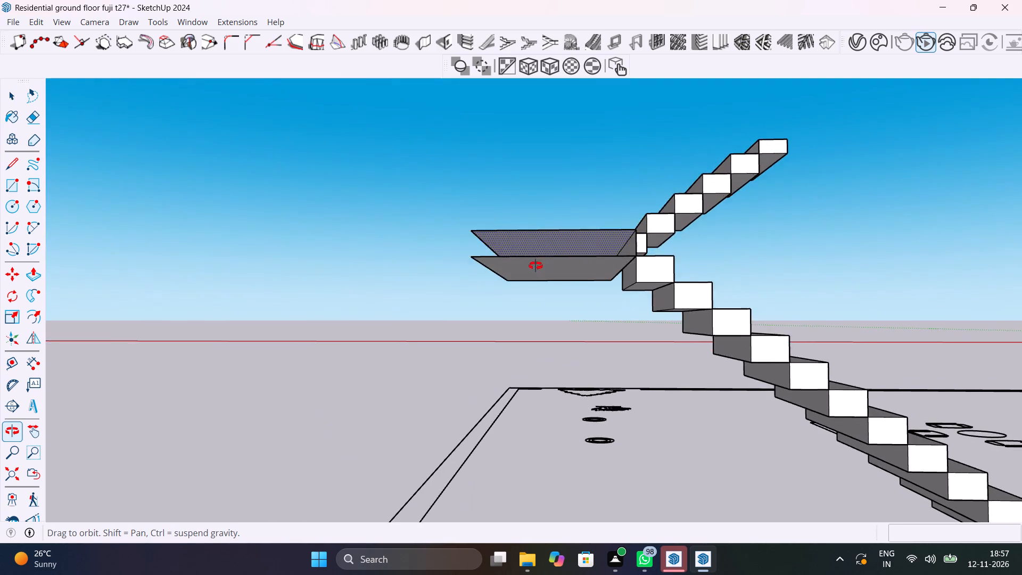
{"action": "middle_click_drag", "start_coordinate": [535, 266], "coordinate": [539, 284]}
{"action": "key", "text": "r"}
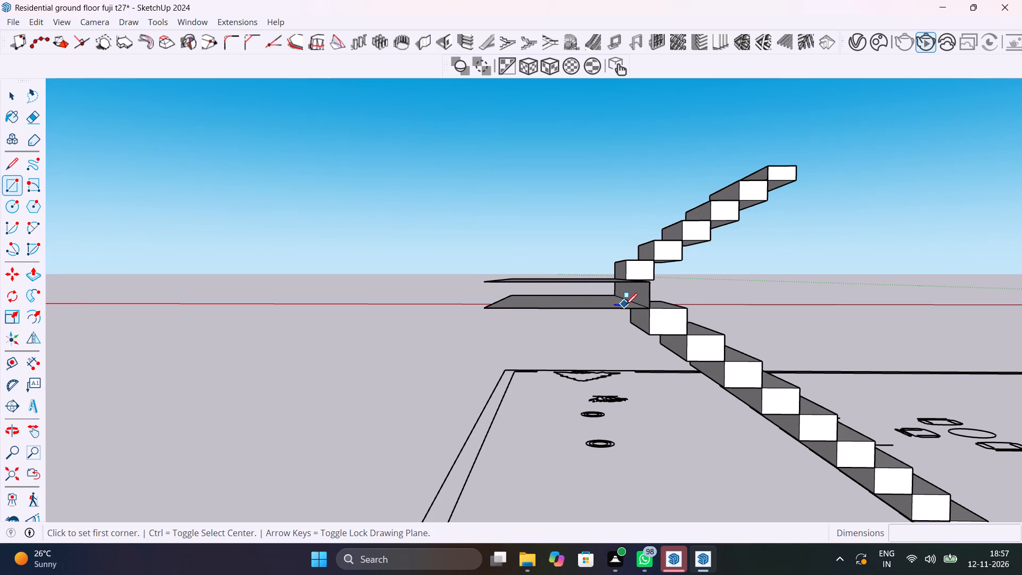
{"action": "left_click", "coordinate": [650, 310]}
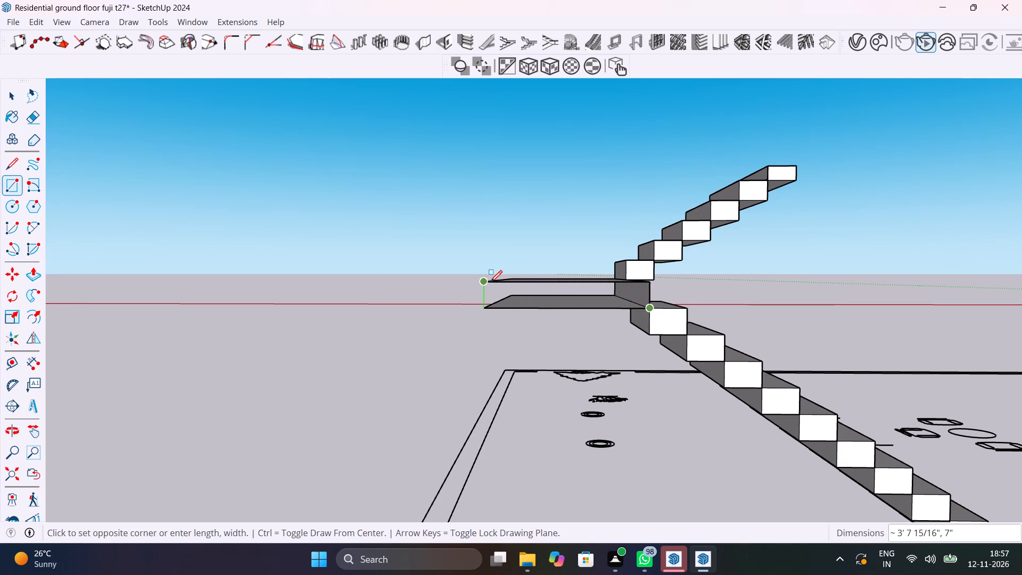
{"action": "left_click", "coordinate": [490, 282]}
Draw a 7" by 9' 4 1/2" rectangle to close the landing's open long outer side.
{"action": "middle_click_drag", "start_coordinate": [500, 352], "coordinate": [776, 450]}
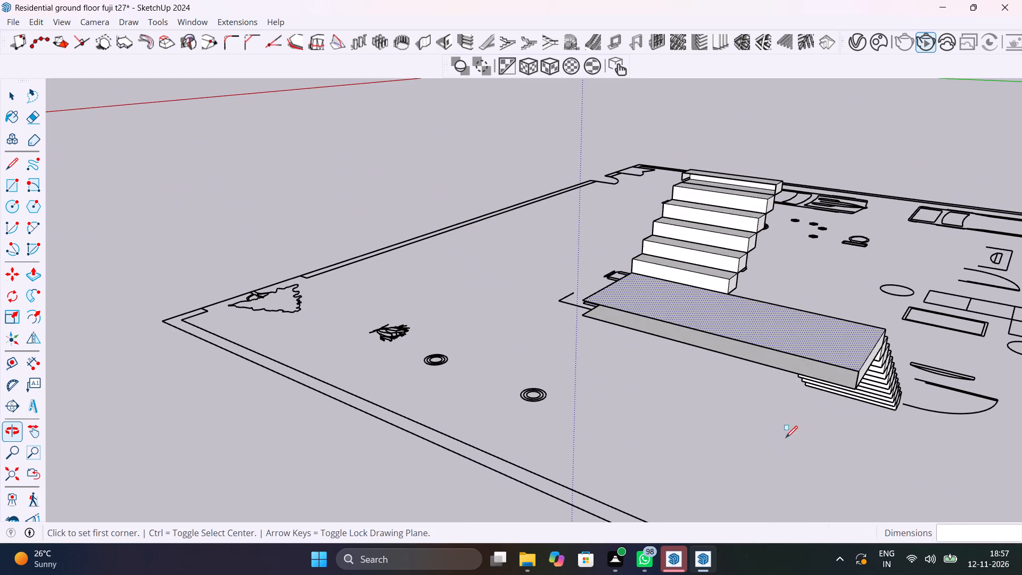
{"action": "scroll", "coordinate": [848, 383], "scroll_direction": "up", "scroll_amount": 6}
{"action": "left_click", "coordinate": [861, 394]}
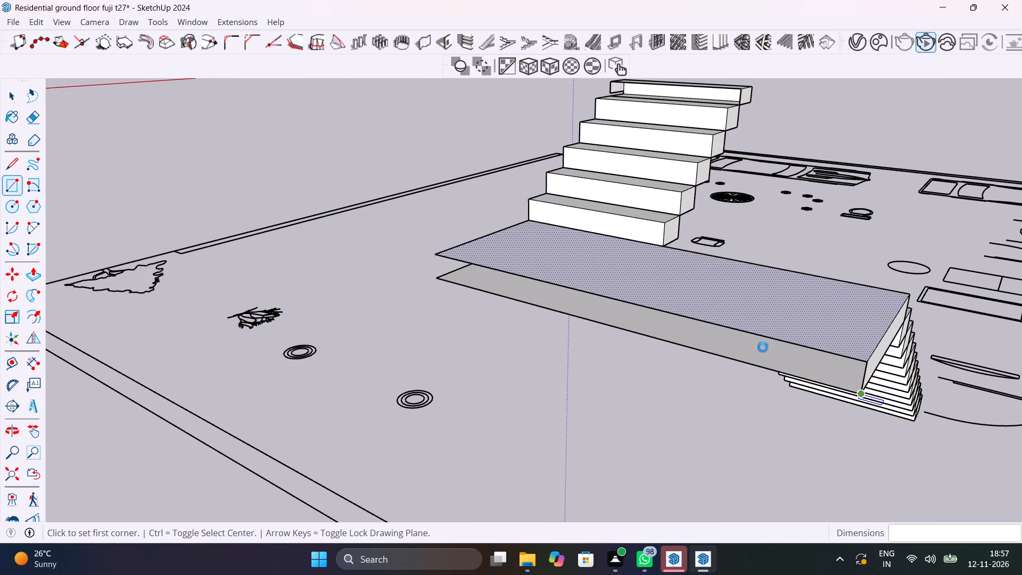
{"action": "middle_click_drag", "start_coordinate": [571, 328], "coordinate": [815, 327]}
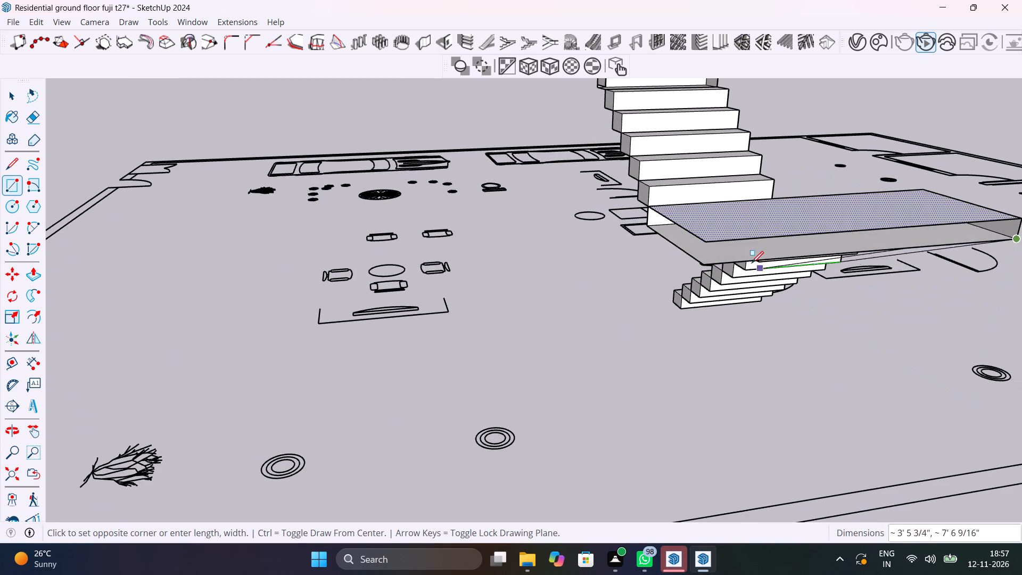
{"action": "left_click", "coordinate": [707, 242]}
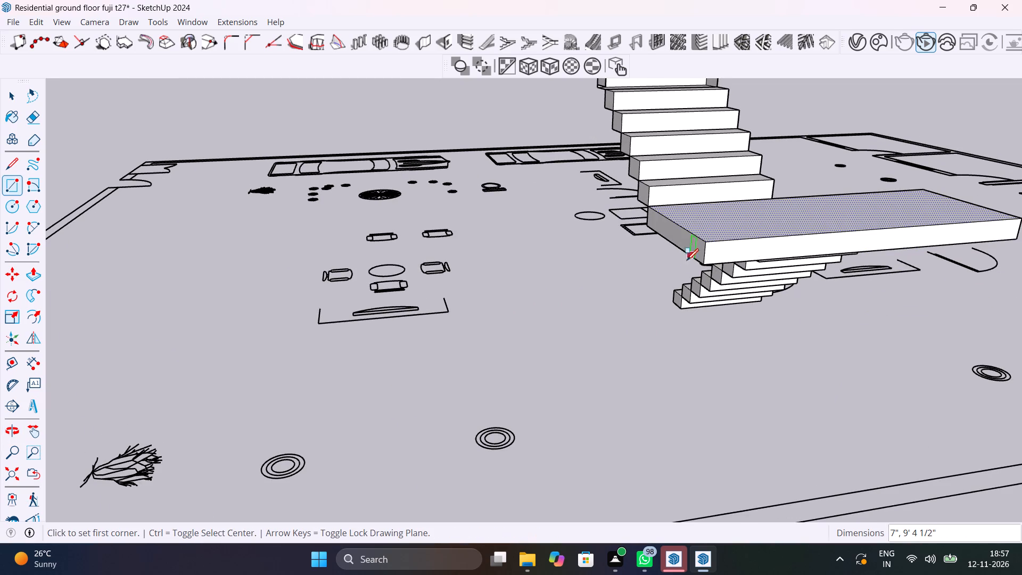
{"action": "middle_click_drag", "start_coordinate": [660, 305], "coordinate": [728, 342], "text": "shift"}
{"action": "key", "text": "space"}
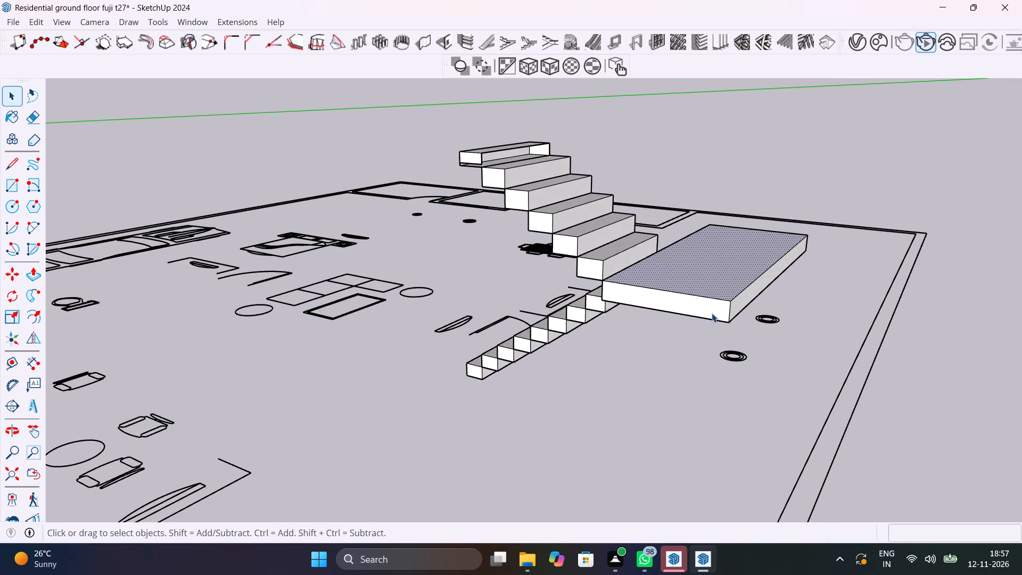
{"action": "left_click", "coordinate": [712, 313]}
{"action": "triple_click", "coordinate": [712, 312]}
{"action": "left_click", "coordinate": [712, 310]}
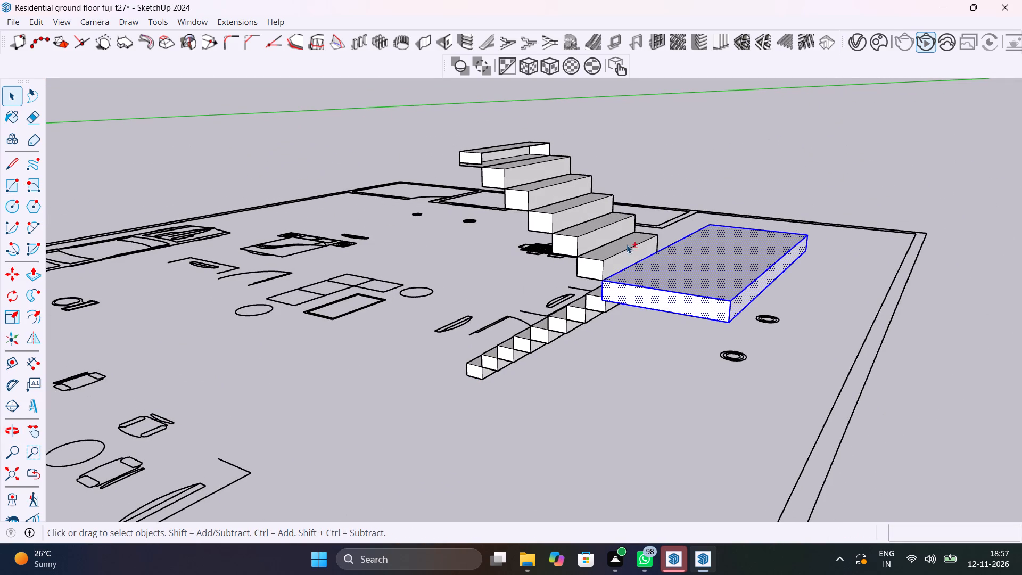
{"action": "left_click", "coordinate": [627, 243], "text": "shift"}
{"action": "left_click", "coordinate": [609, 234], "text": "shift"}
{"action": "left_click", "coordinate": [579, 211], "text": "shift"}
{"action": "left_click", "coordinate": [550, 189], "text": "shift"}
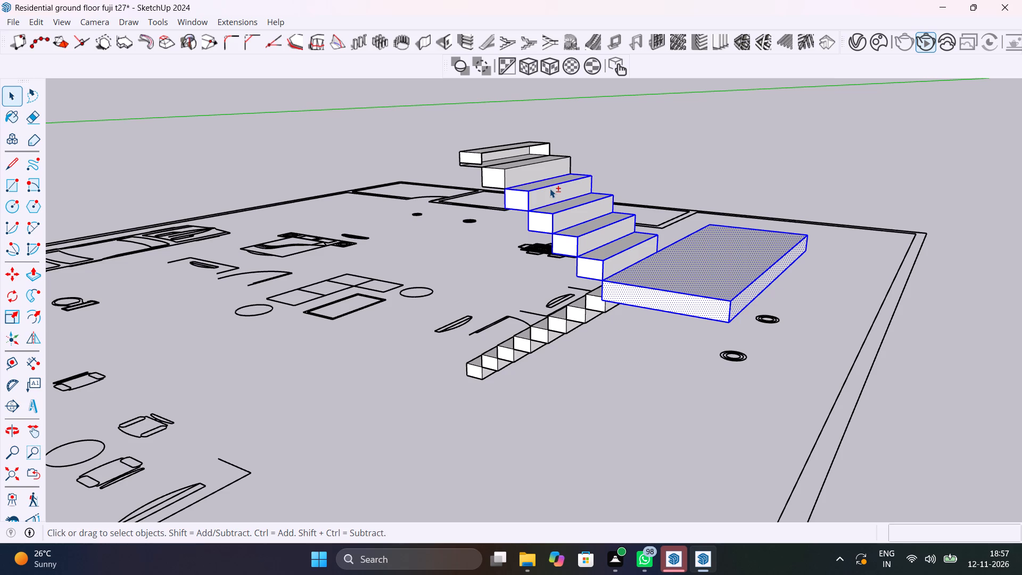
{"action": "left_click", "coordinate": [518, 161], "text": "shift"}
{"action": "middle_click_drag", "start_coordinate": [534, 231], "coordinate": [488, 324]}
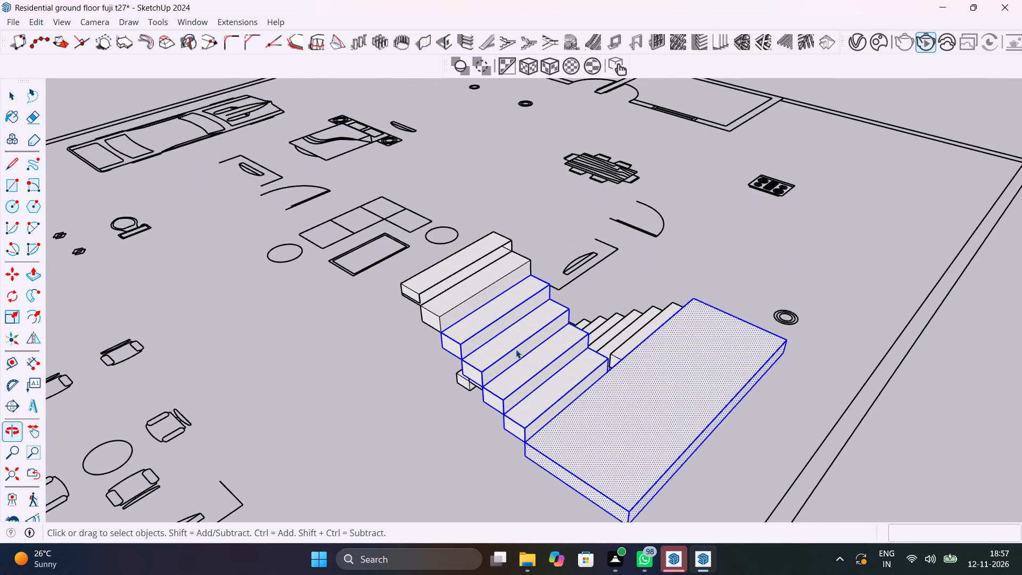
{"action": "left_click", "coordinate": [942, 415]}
Draw a 5" high rectangle across the topmost step of the upper flight to close its open riser face.
{"action": "scroll", "coordinate": [492, 298], "scroll_direction": "up", "scroll_amount": 7}
{"action": "scroll", "coordinate": [492, 301], "scroll_direction": "up", "scroll_amount": 1, "text": "shift"}
{"action": "middle_click_drag", "start_coordinate": [493, 301], "coordinate": [500, 305], "text": "shift"}
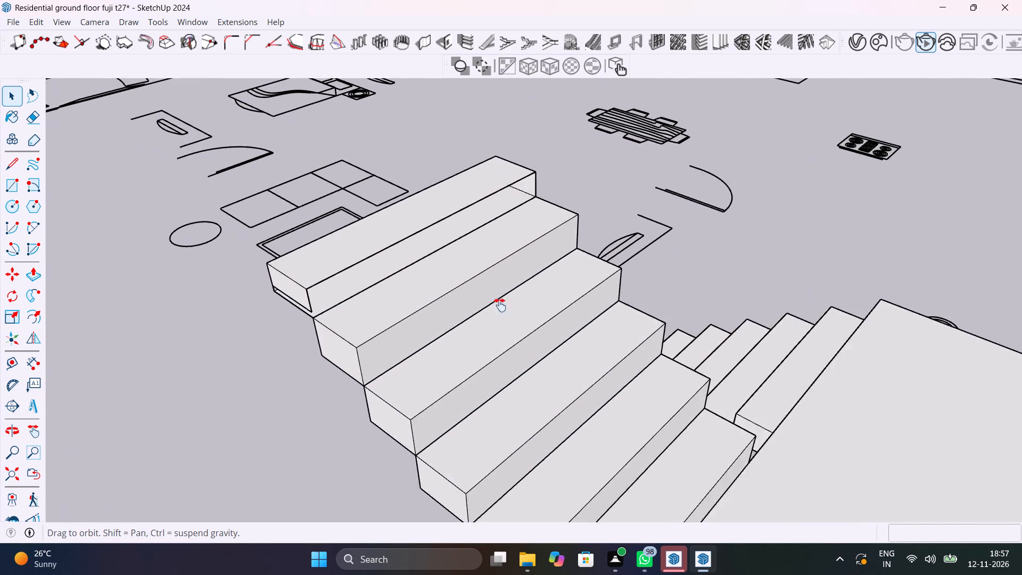
{"action": "middle_click_drag", "start_coordinate": [500, 305], "coordinate": [504, 364], "text": "shift"}
{"action": "key", "text": "r"}
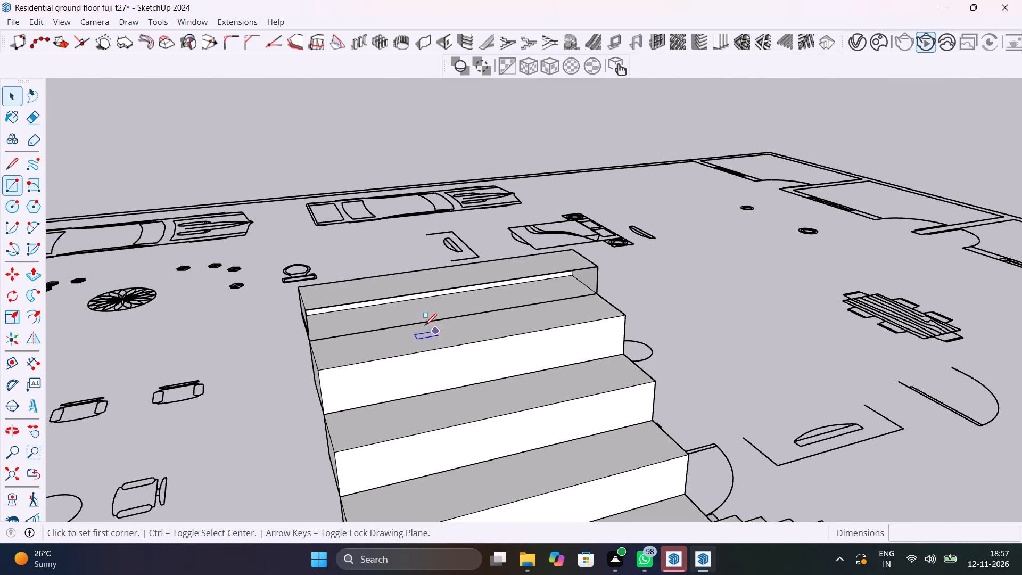
{"action": "left_click", "coordinate": [309, 311]}
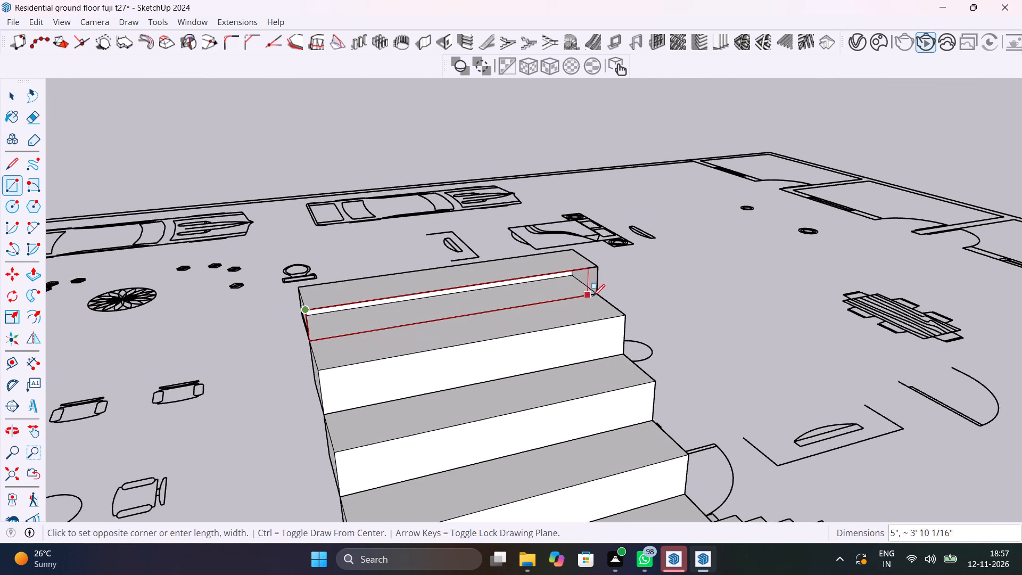
{"action": "left_click", "coordinate": [595, 295]}
{"action": "key", "text": "space"}
Group the stair landing together with all the steps of the lower and upper flights.
{"action": "middle_click_drag", "start_coordinate": [406, 330], "coordinate": [641, 314]}
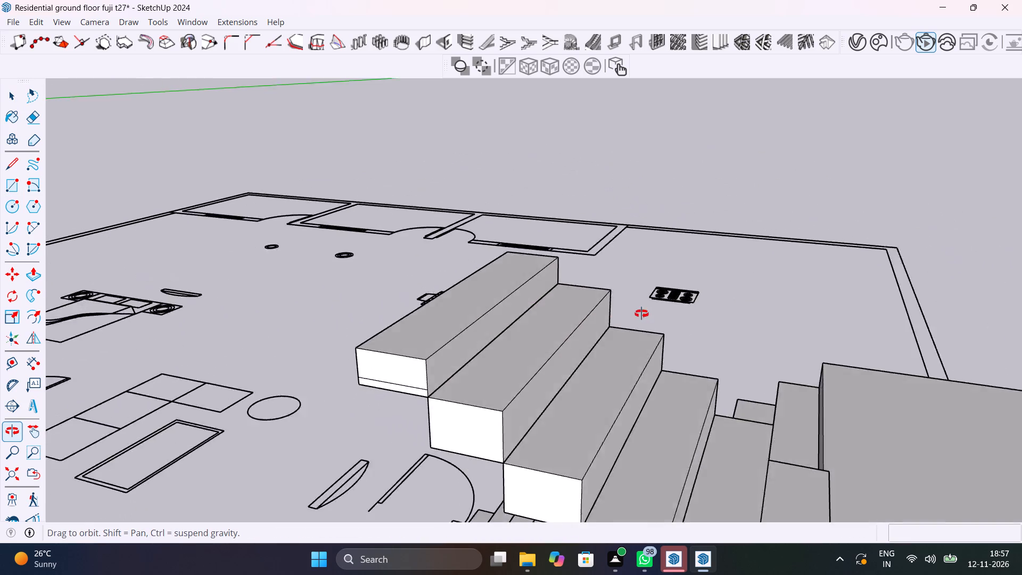
{"action": "middle_click_drag", "start_coordinate": [641, 314], "coordinate": [789, 261]}
{"action": "scroll", "coordinate": [790, 262], "scroll_direction": "down", "scroll_amount": 7}
{"action": "scroll", "coordinate": [781, 312], "scroll_direction": "up", "scroll_amount": 5}
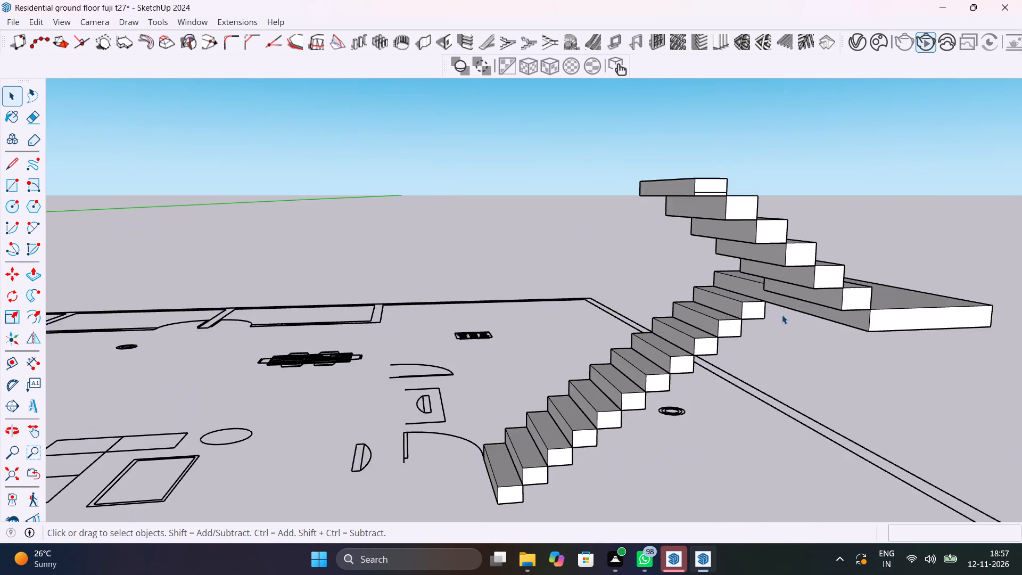
{"action": "scroll", "coordinate": [782, 314], "scroll_direction": "up", "scroll_amount": 3}
{"action": "left_click", "coordinate": [932, 315]}
{"action": "triple_click", "coordinate": [932, 309]}
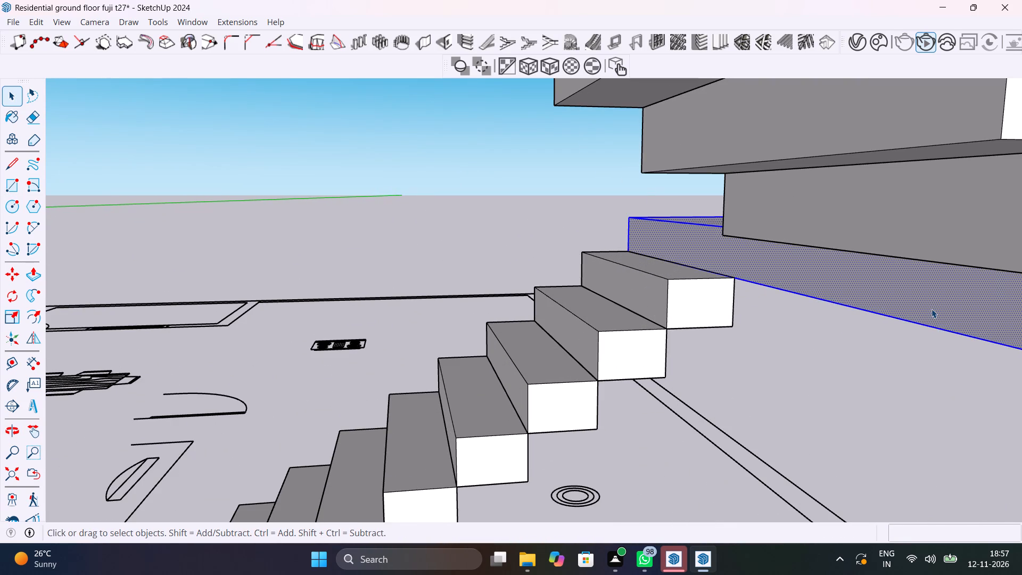
{"action": "left_click", "coordinate": [731, 288], "text": "shift"}
{"action": "left_click", "coordinate": [611, 350], "text": "shift"}
{"action": "left_click", "coordinate": [562, 407], "text": "shift"}
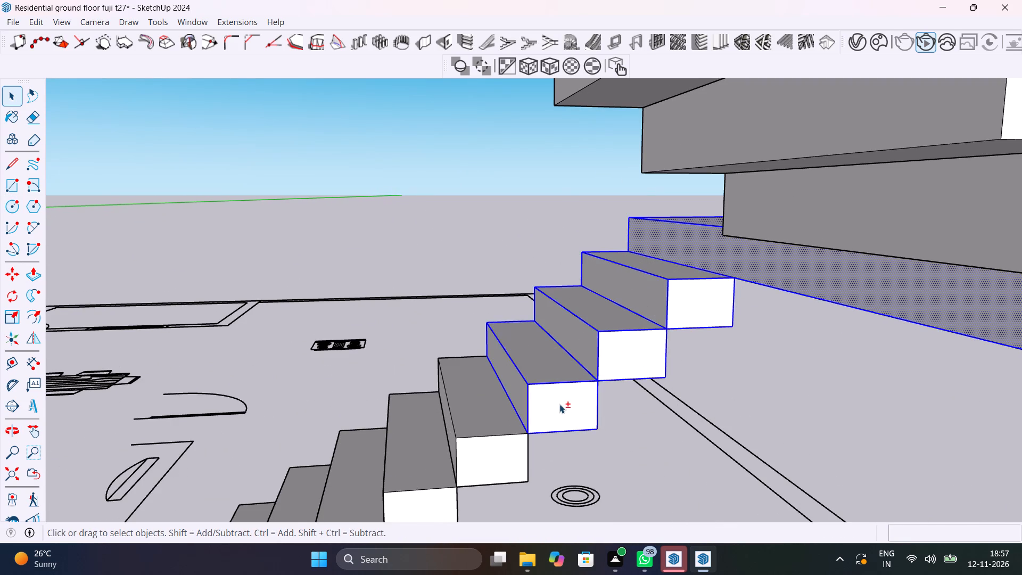
{"action": "scroll", "coordinate": [559, 404], "scroll_direction": "down", "scroll_amount": 7, "text": "shift"}
{"action": "left_click", "coordinate": [526, 433], "text": "shift"}
{"action": "left_click", "coordinate": [487, 465], "text": "shift"}
{"action": "middle_click_drag", "start_coordinate": [518, 431], "coordinate": [550, 373], "text": "shift"}
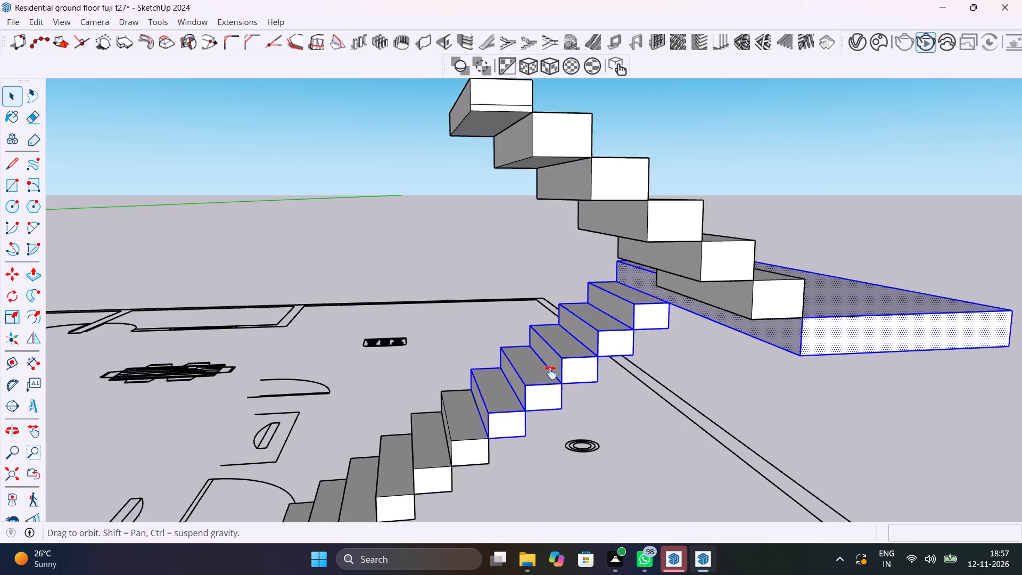
{"action": "middle_click_drag", "start_coordinate": [550, 373], "coordinate": [588, 332], "text": "shift"}
{"action": "scroll", "coordinate": [588, 333], "scroll_direction": "up", "scroll_amount": 1, "text": "shift"}
{"action": "left_click", "coordinate": [525, 397], "text": "shift"}
{"action": "left_click", "coordinate": [460, 421], "text": "shift"}
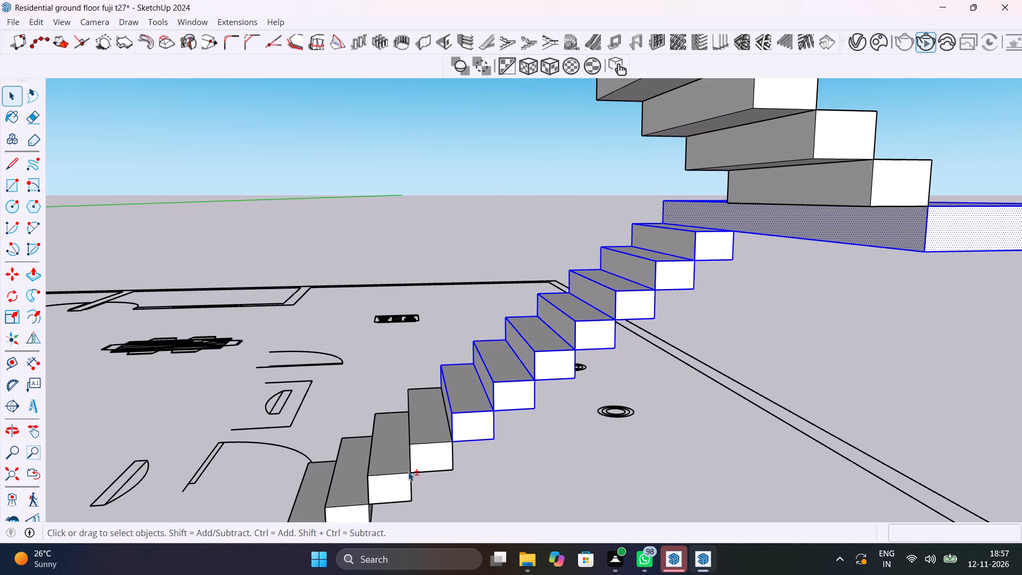
{"action": "left_click", "coordinate": [408, 472], "text": "shift"}
{"action": "left_click", "coordinate": [434, 458], "text": "shift"}
{"action": "middle_click_drag", "start_coordinate": [451, 443], "coordinate": [563, 309], "text": "shift"}
{"action": "scroll", "coordinate": [563, 309], "scroll_direction": "up", "scroll_amount": 1, "text": "shift"}
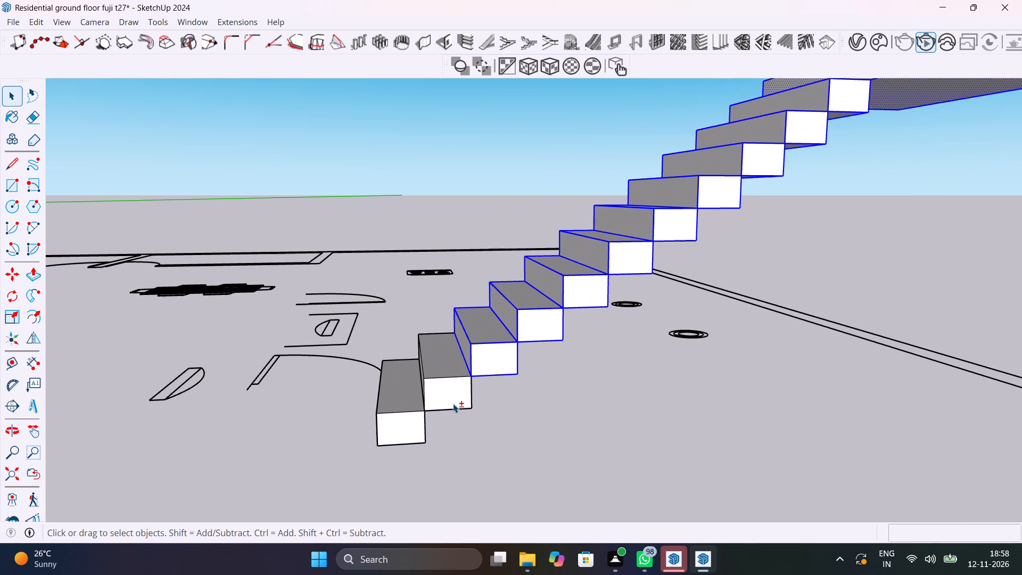
{"action": "left_click", "coordinate": [454, 400], "text": "shift"}
{"action": "left_click", "coordinate": [407, 432], "text": "shift"}
{"action": "scroll", "coordinate": [418, 424], "scroll_direction": "down", "scroll_amount": 12, "text": "shift"}
{"action": "middle_click_drag", "start_coordinate": [441, 398], "coordinate": [439, 414]}
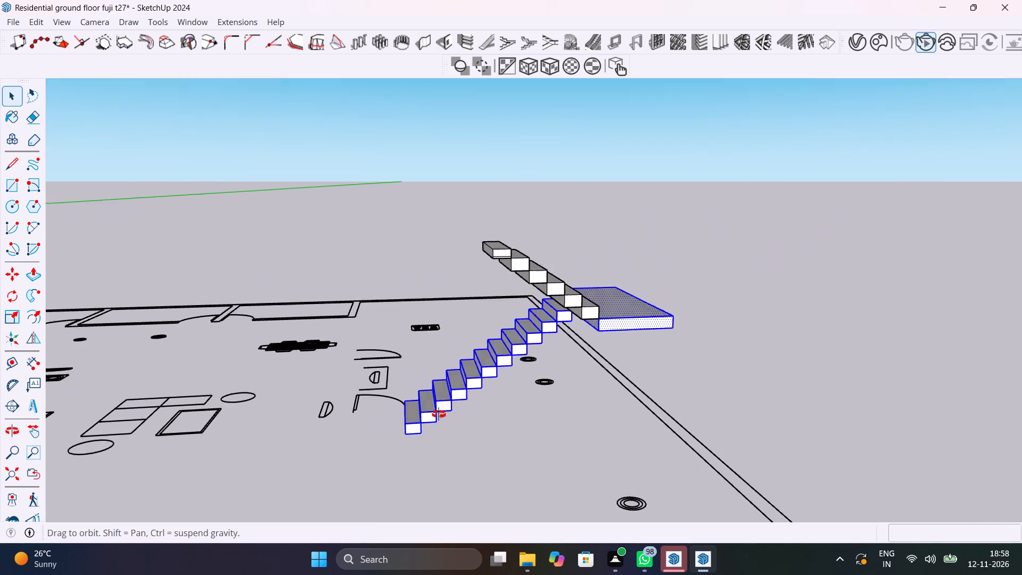
{"action": "middle_click_drag", "start_coordinate": [439, 414], "coordinate": [415, 466]}
{"action": "scroll", "coordinate": [562, 385], "scroll_direction": "up", "scroll_amount": 6}
{"action": "left_click", "coordinate": [565, 369], "text": "shift"}
{"action": "left_click", "coordinate": [522, 360], "text": "shift"}
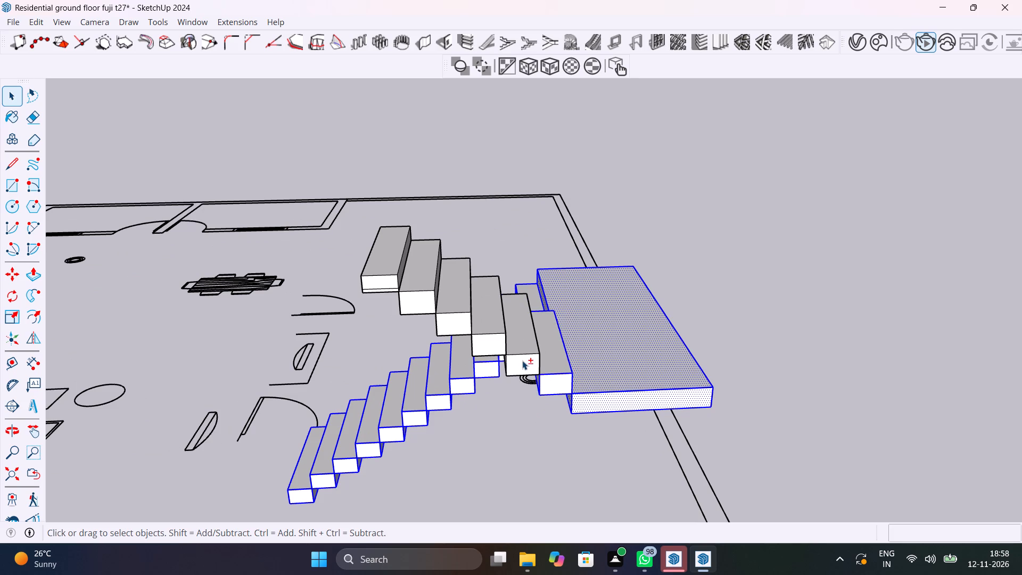
{"action": "left_click", "coordinate": [504, 338], "text": "shift"}
{"action": "left_click", "coordinate": [450, 317], "text": "shift"}
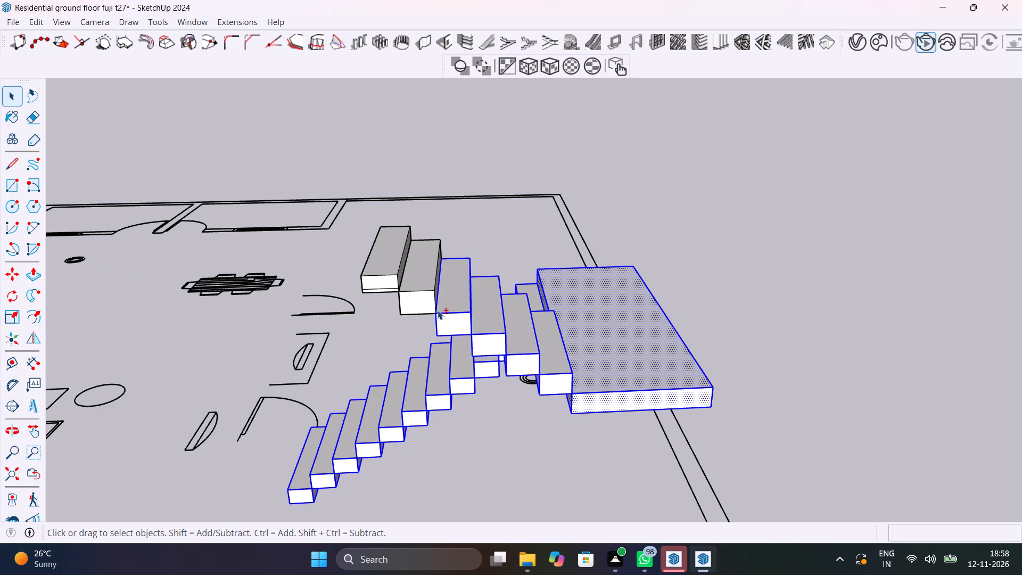
{"action": "left_click", "coordinate": [424, 300], "text": "shift"}
{"action": "left_click", "coordinate": [391, 275], "text": "shift"}
{"action": "right_click", "coordinate": [391, 276], "text": "shift"}
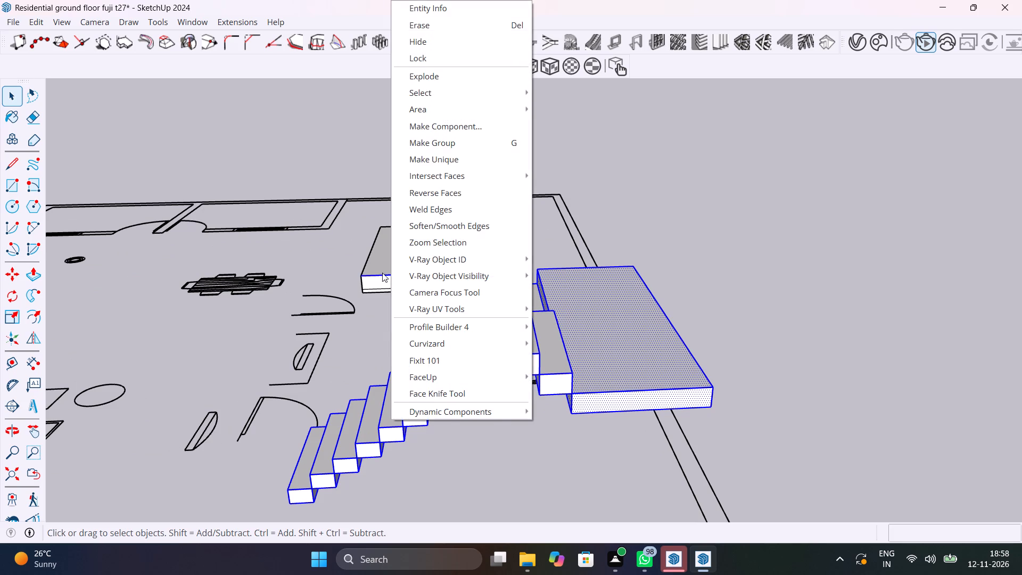
{"action": "left_click", "coordinate": [384, 265], "text": "shift"}
{"action": "triple_click", "coordinate": [384, 265], "text": "shift"}
{"action": "double_click", "coordinate": [384, 265], "text": "shift"}
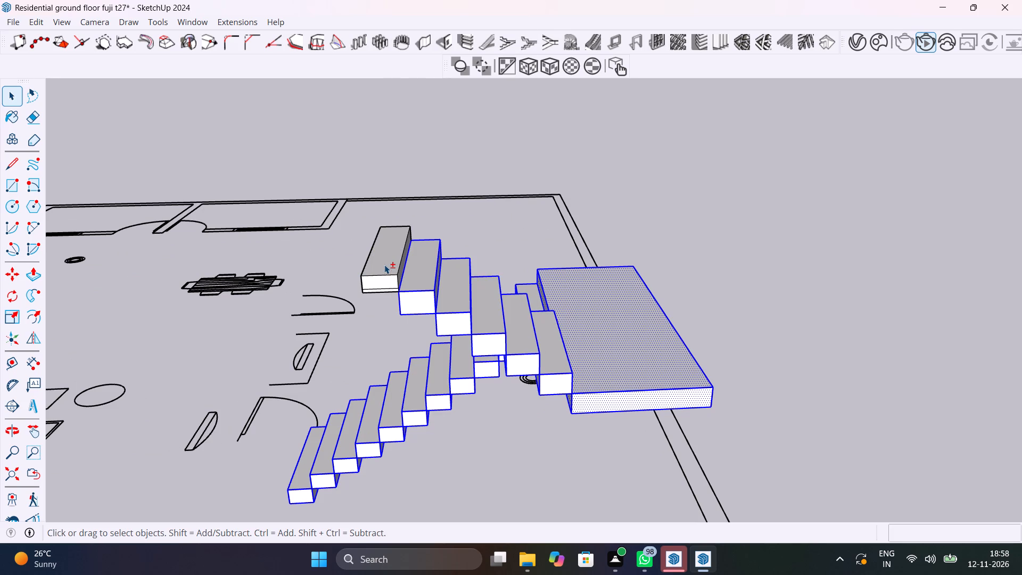
{"action": "triple_click", "coordinate": [387, 284], "text": "shift"}
{"action": "right_click", "coordinate": [387, 284], "text": "shift"}
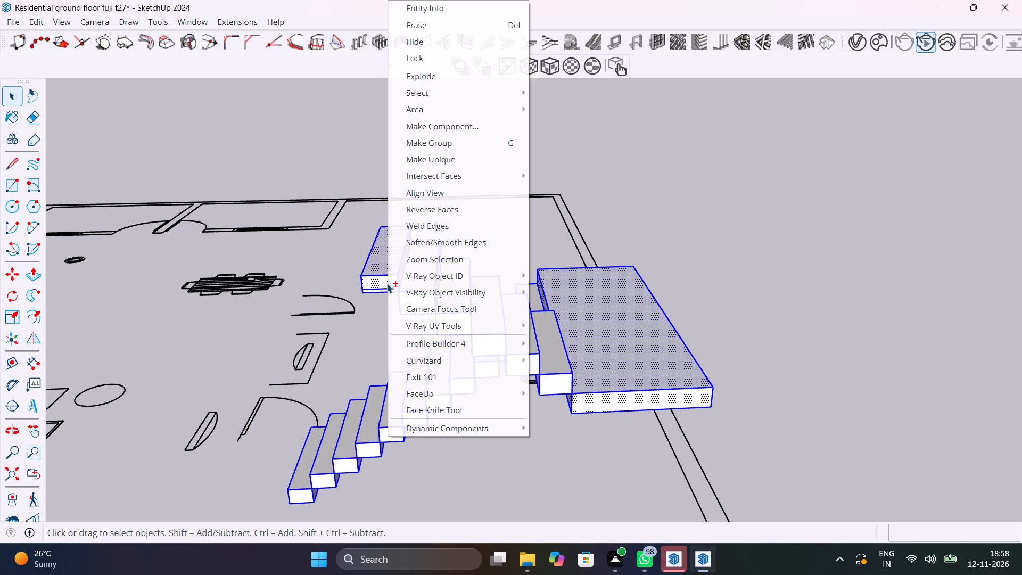
{"action": "left_click", "coordinate": [504, 141], "text": "shift"}
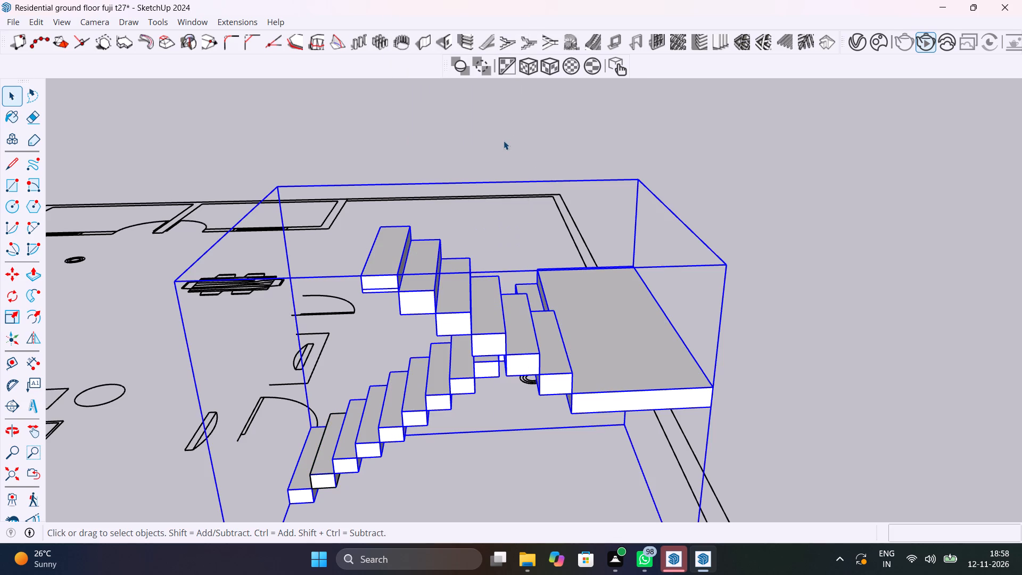
{"action": "left_click", "coordinate": [789, 220]}
Inside the staircase group, delete the extra horizontal edge across the end face of the topmost step.
{"action": "scroll", "coordinate": [402, 278], "scroll_direction": "up", "scroll_amount": 11}
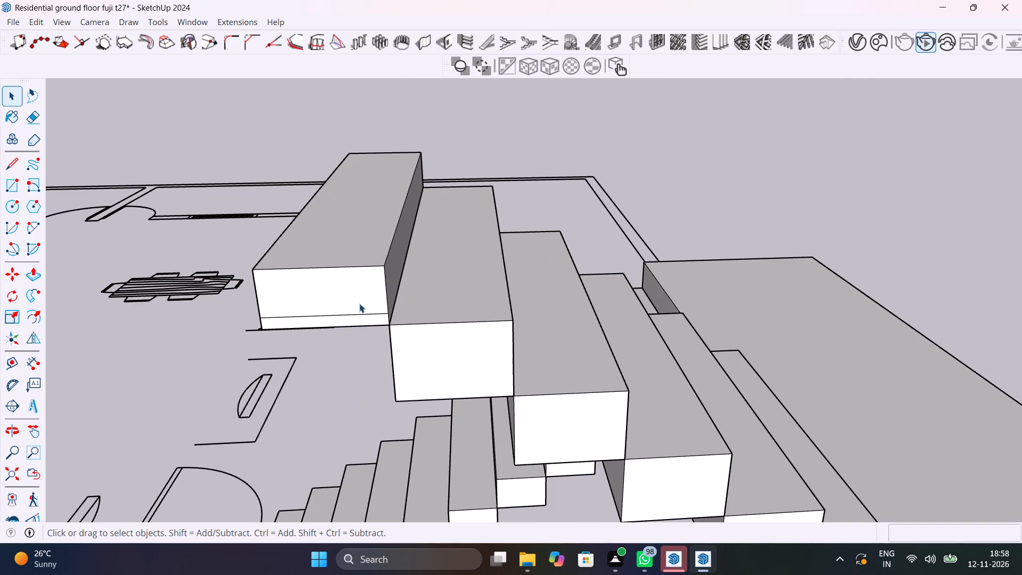
{"action": "double_click", "coordinate": [359, 303]}
{"action": "scroll", "coordinate": [359, 303], "scroll_direction": "up", "scroll_amount": 5}
{"action": "left_click", "coordinate": [383, 322]}
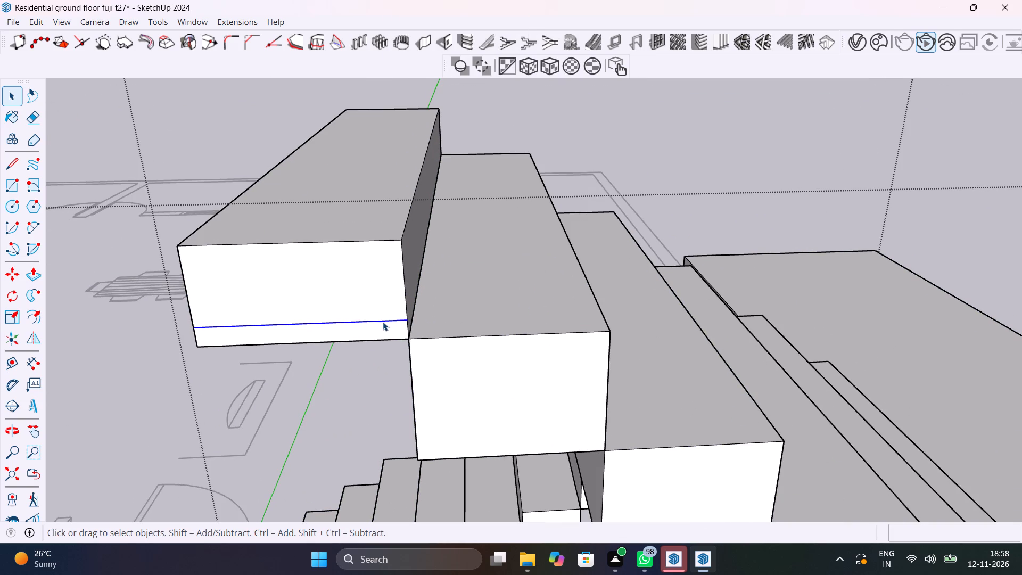
{"action": "key", "text": "Delete"}
{"action": "scroll", "coordinate": [383, 322], "scroll_direction": "down", "scroll_amount": 10}
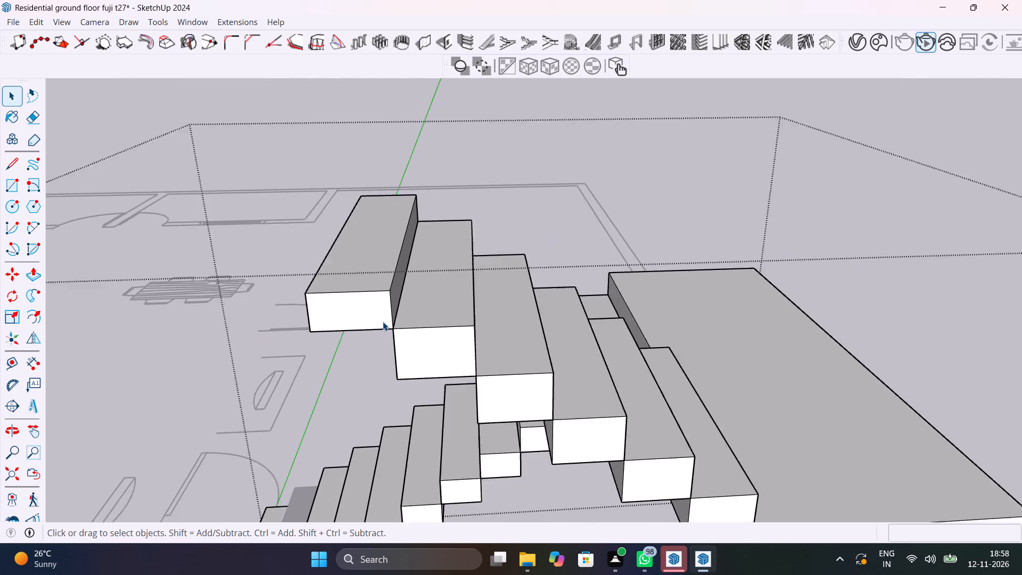
{"action": "scroll", "coordinate": [383, 322], "scroll_direction": "down", "scroll_amount": 10}
{"action": "left_click", "coordinate": [826, 381]}
Save the model file with the grouped staircase.
{"action": "middle_click_drag", "start_coordinate": [810, 380], "coordinate": [667, 370]}
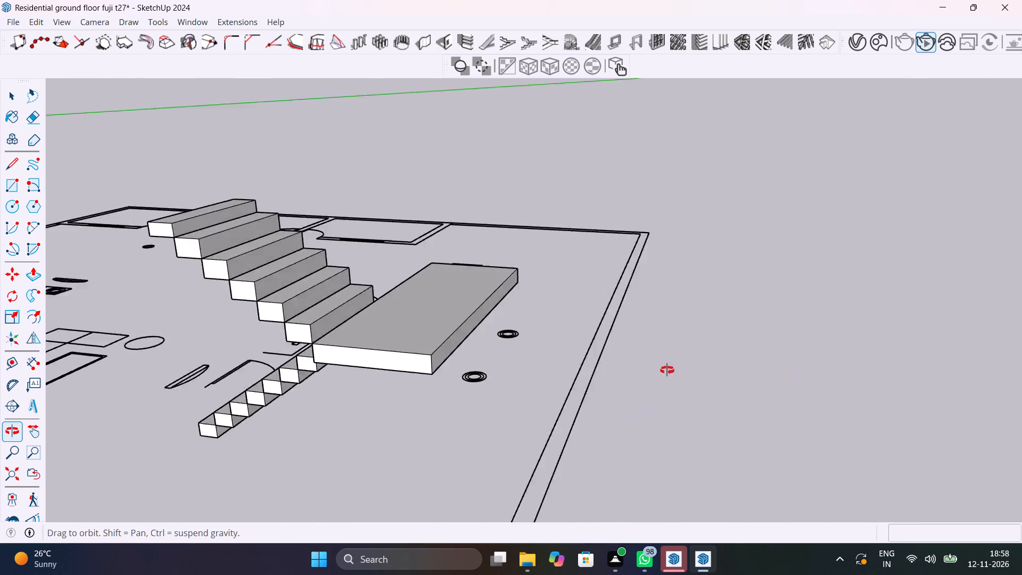
{"action": "middle_click_drag", "start_coordinate": [667, 370], "coordinate": [583, 416]}
{"action": "key", "text": "ctrl+a"}
{"action": "key", "text": "ctrl+s"}
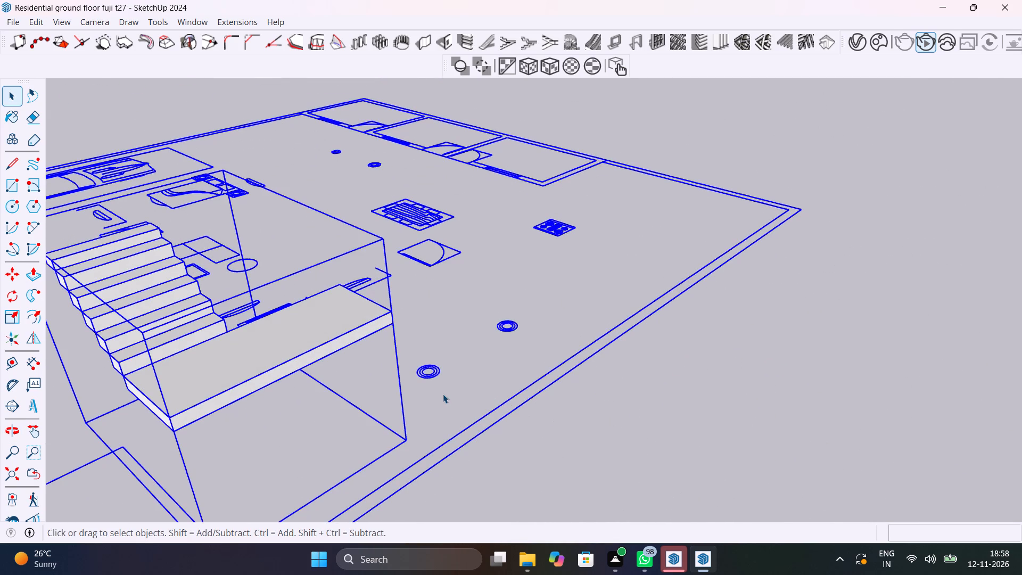
{"action": "scroll", "coordinate": [443, 393], "scroll_direction": "down", "scroll_amount": 6}
{"action": "left_click", "coordinate": [633, 425]}
{"action": "middle_click_drag", "start_coordinate": [477, 368], "coordinate": [641, 380], "text": "shift"}
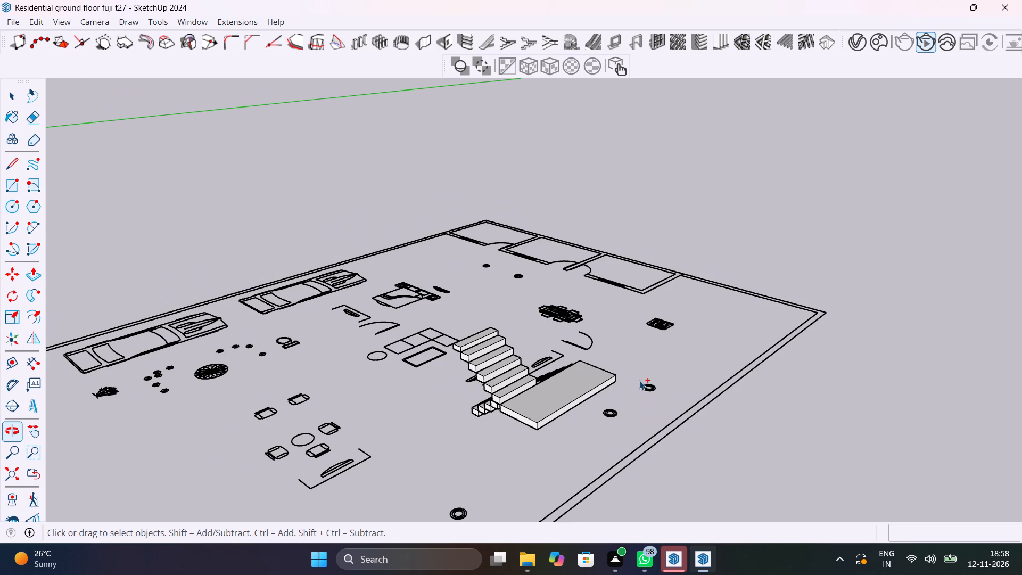
{"action": "key", "text": "ctrl+s"}
Unhide all the hidden parts of the house.
{"action": "left_click", "coordinate": [40, 21]}
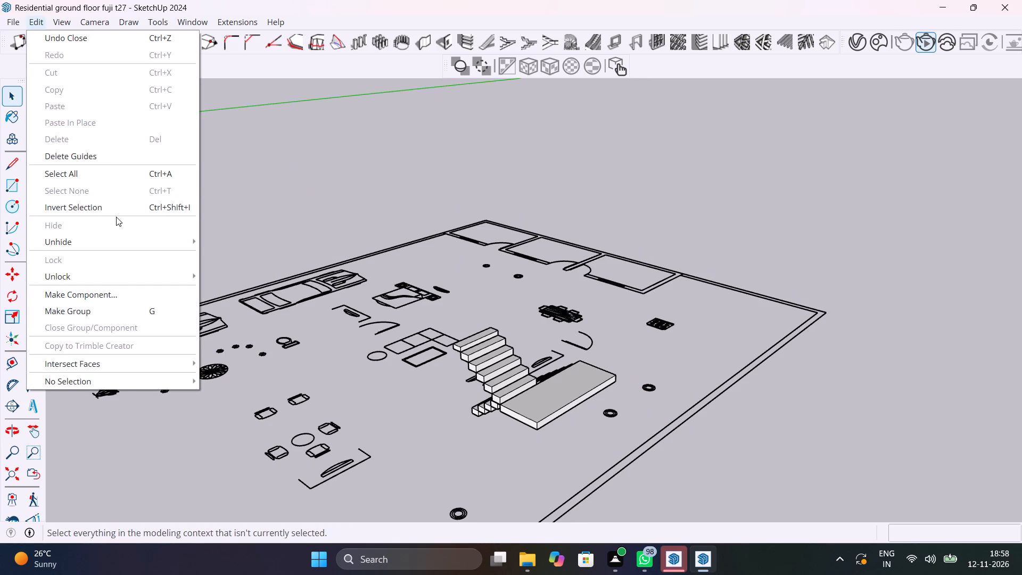
{"action": "left_click", "coordinate": [227, 273]}
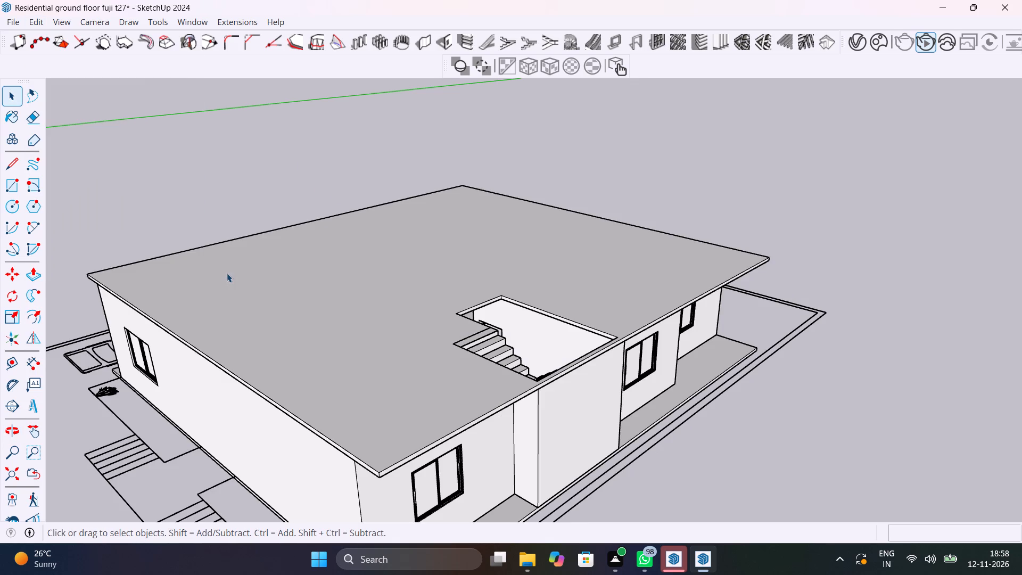
Hide the roof slab covering the house to expose the rooms and staircase.
{"action": "left_click", "coordinate": [405, 314]}
{"action": "right_click", "coordinate": [405, 314]}
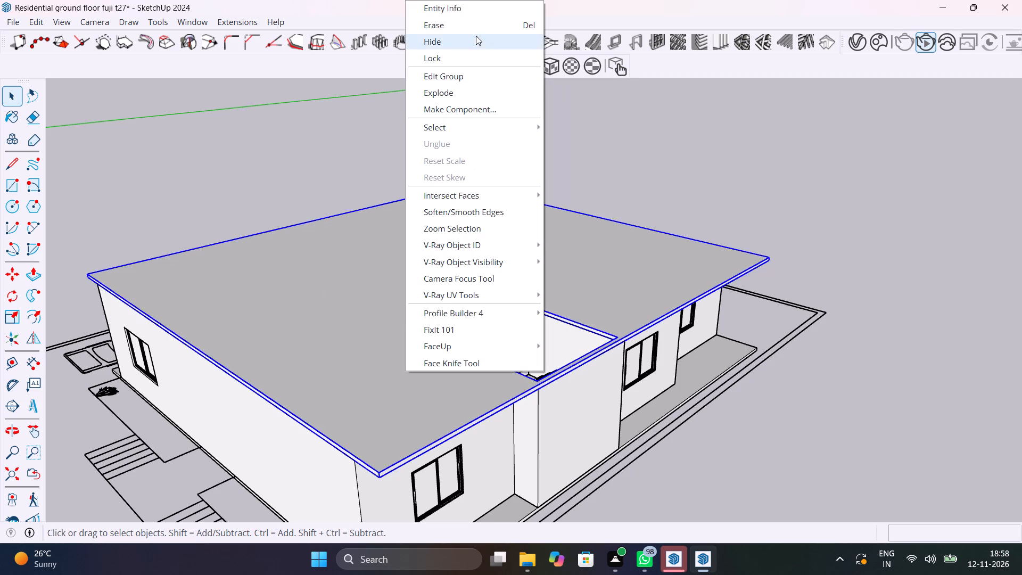
{"action": "left_click", "coordinate": [476, 38]}
Save the model file with the roof slab hidden.
{"action": "middle_click_drag", "start_coordinate": [437, 243], "coordinate": [742, 315]}
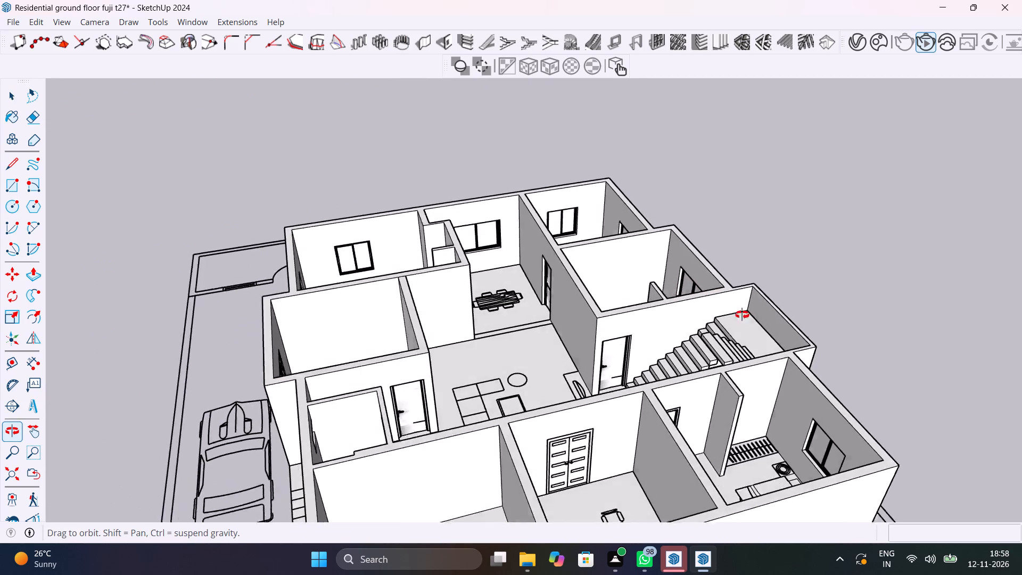
{"action": "middle_click_drag", "start_coordinate": [742, 315], "coordinate": [821, 232]}
{"action": "key", "text": "ctrl+s"}
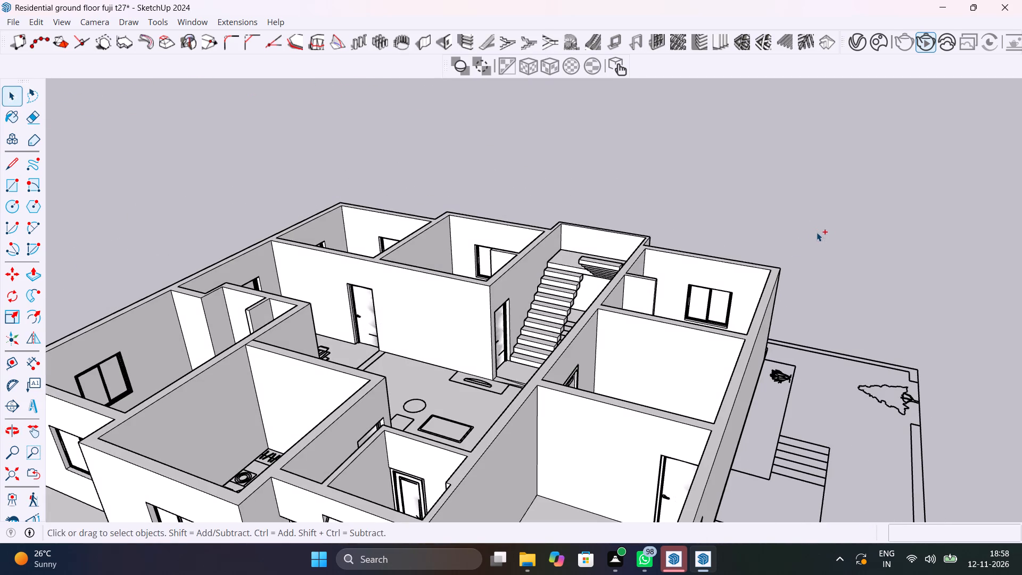
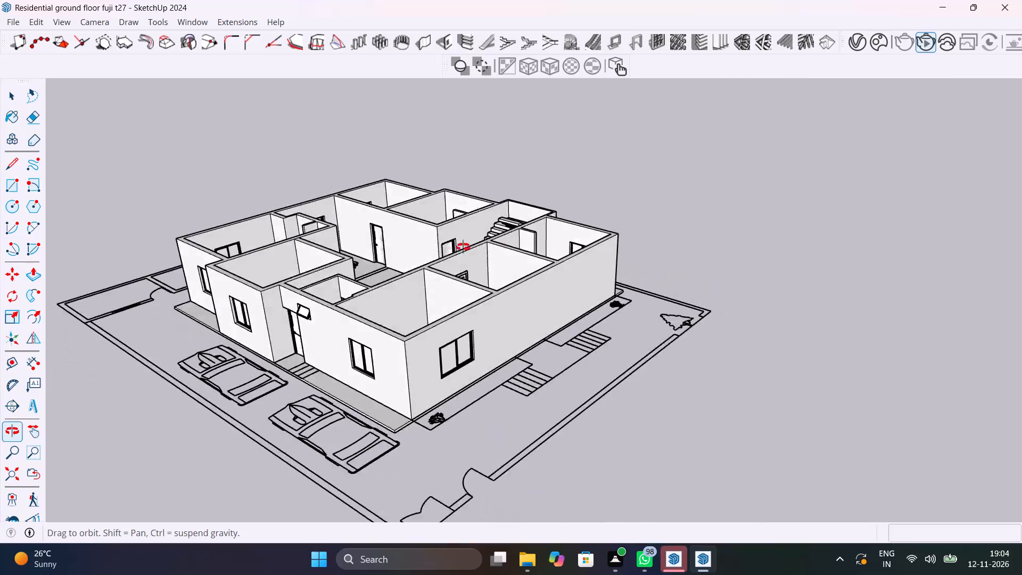
Save the residential ground floor model file again.
{"action": "key", "text": "ctrl+s"}
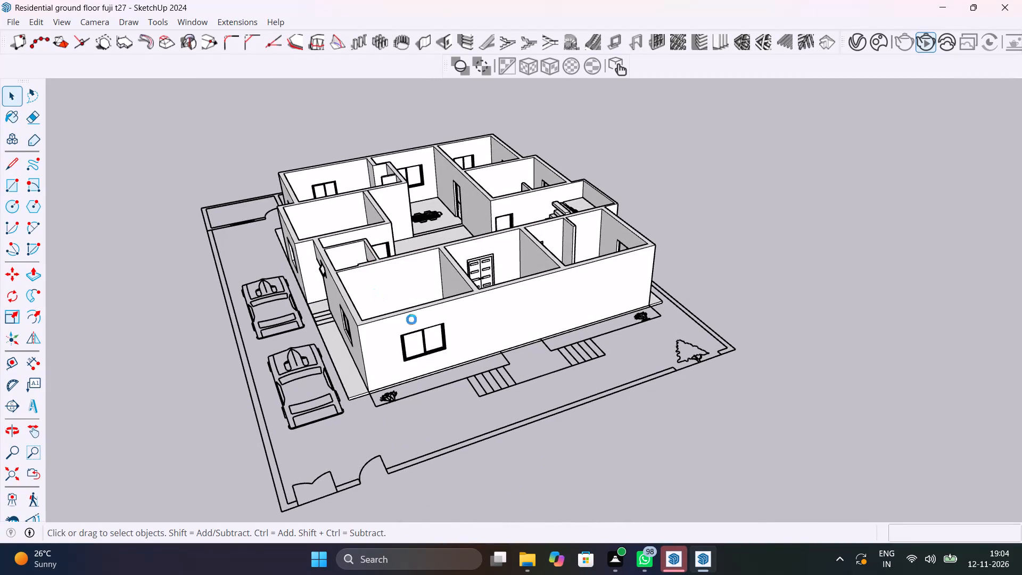
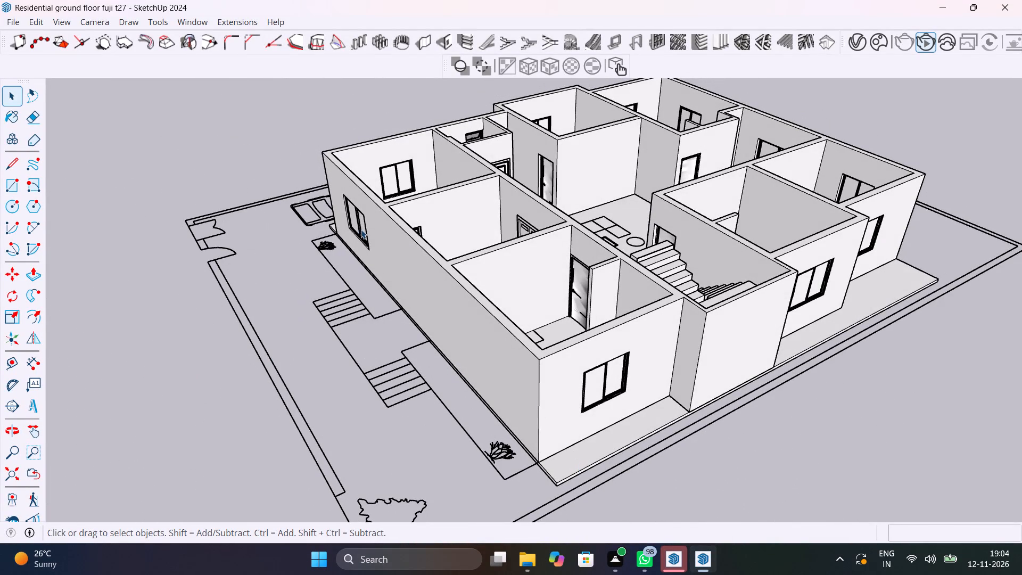
Save the residential ground floor model file.
{"action": "key", "text": "ctrl+s"}
Unhide the last hidden object, the roof slab with the stair opening.
{"action": "left_click", "coordinate": [42, 26]}
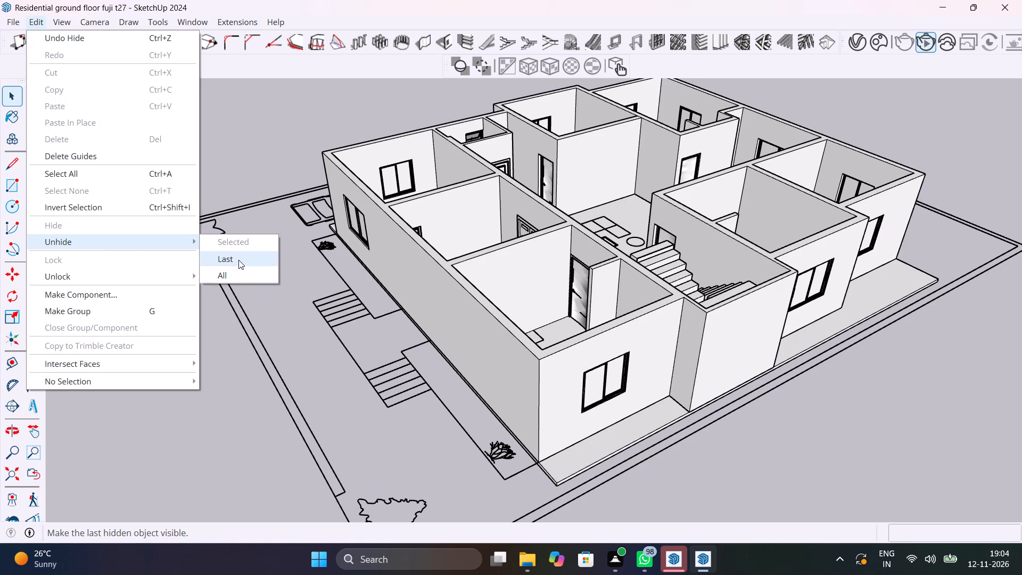
{"action": "left_click", "coordinate": [242, 256]}
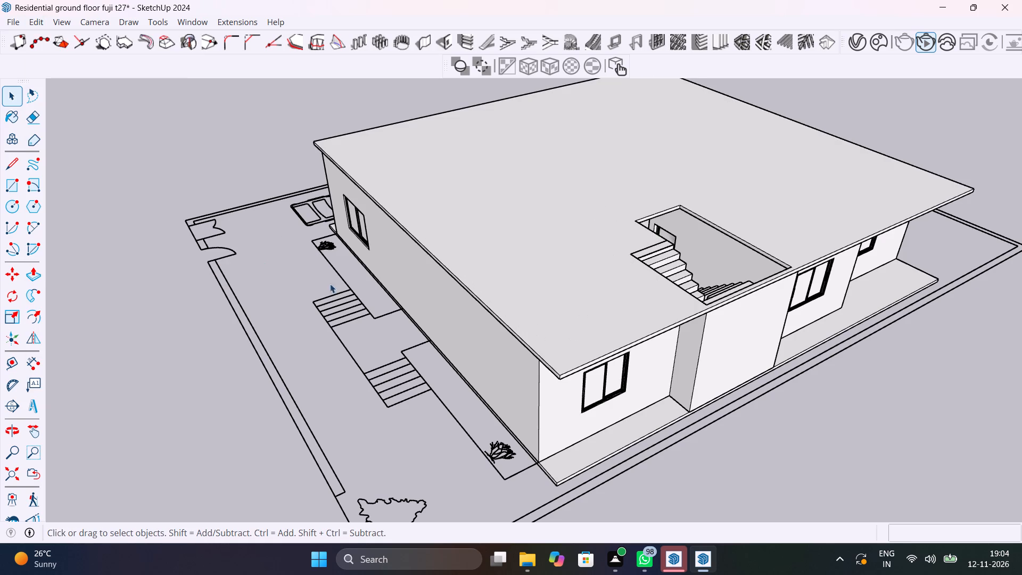
Copy the wall group together with the windows straight up from its base corner onto the roof slab as an upper storey.
{"action": "middle_click_drag", "start_coordinate": [577, 361], "coordinate": [493, 300]}
{"action": "left_click", "coordinate": [474, 327]}
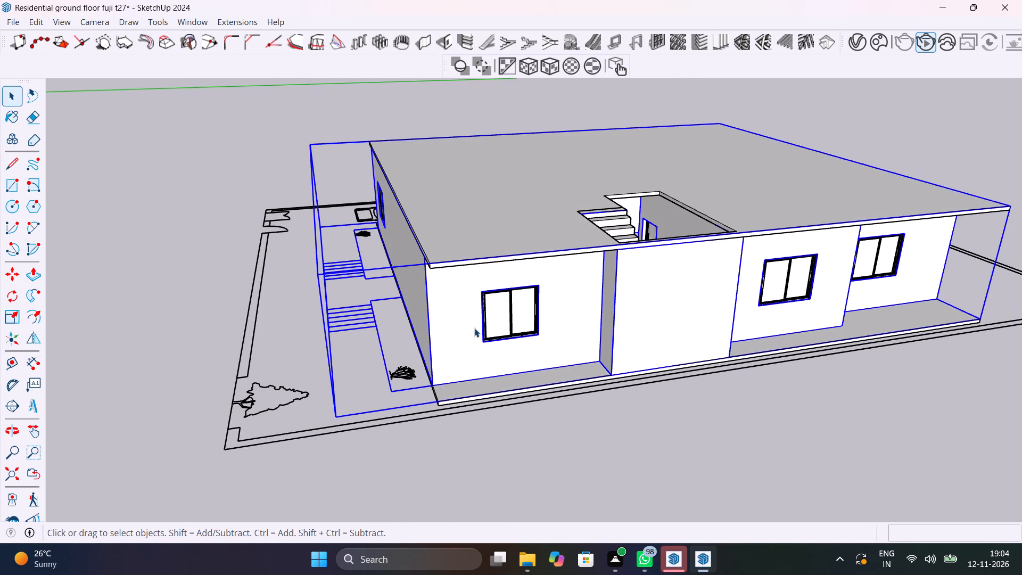
{"action": "left_click", "coordinate": [491, 316], "text": "shift"}
{"action": "scroll", "coordinate": [491, 316], "scroll_direction": "up", "scroll_amount": 1, "text": "shift"}
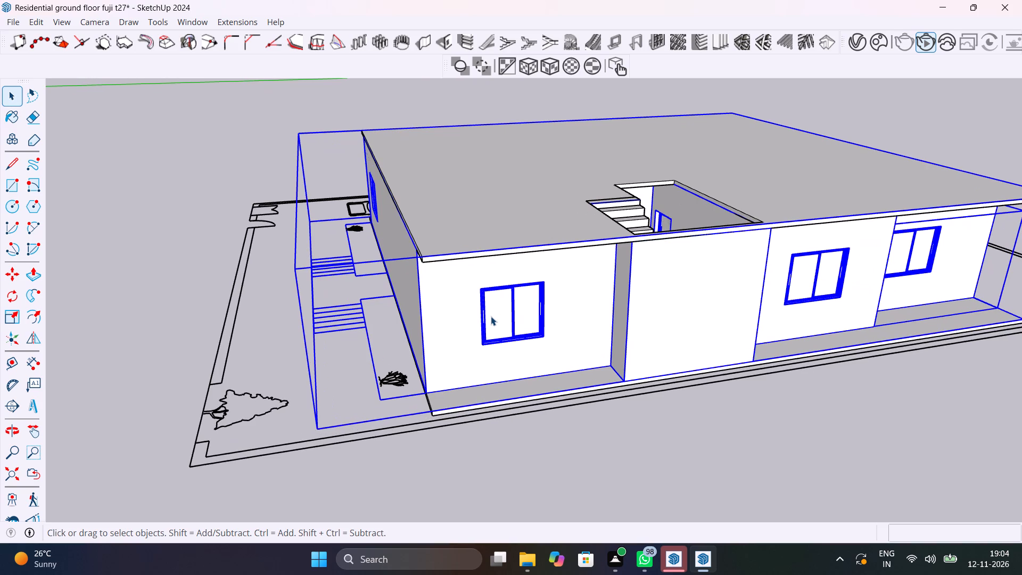
{"action": "key", "text": "m"}
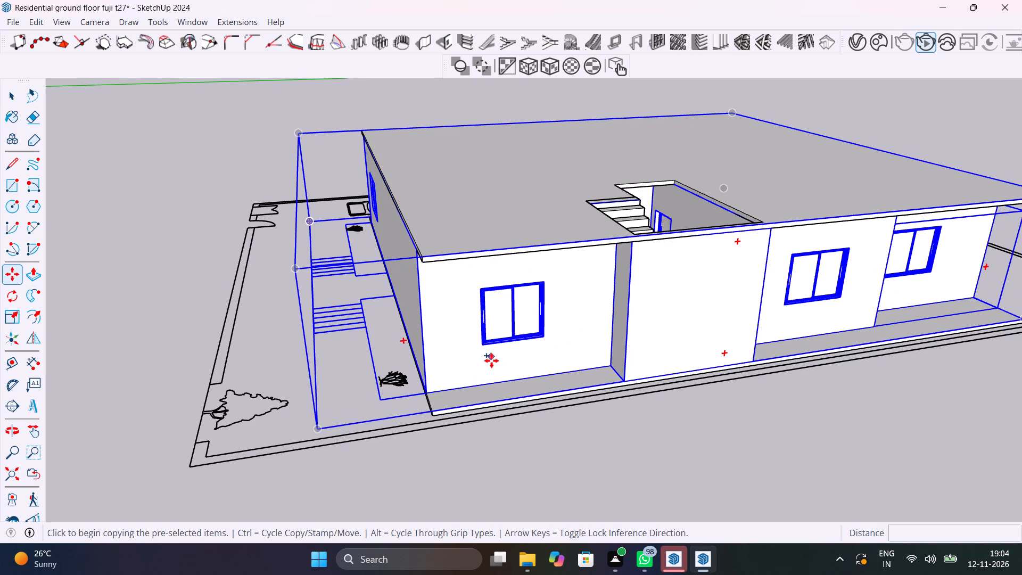
{"action": "middle_click_drag", "start_coordinate": [444, 390], "coordinate": [554, 406]}
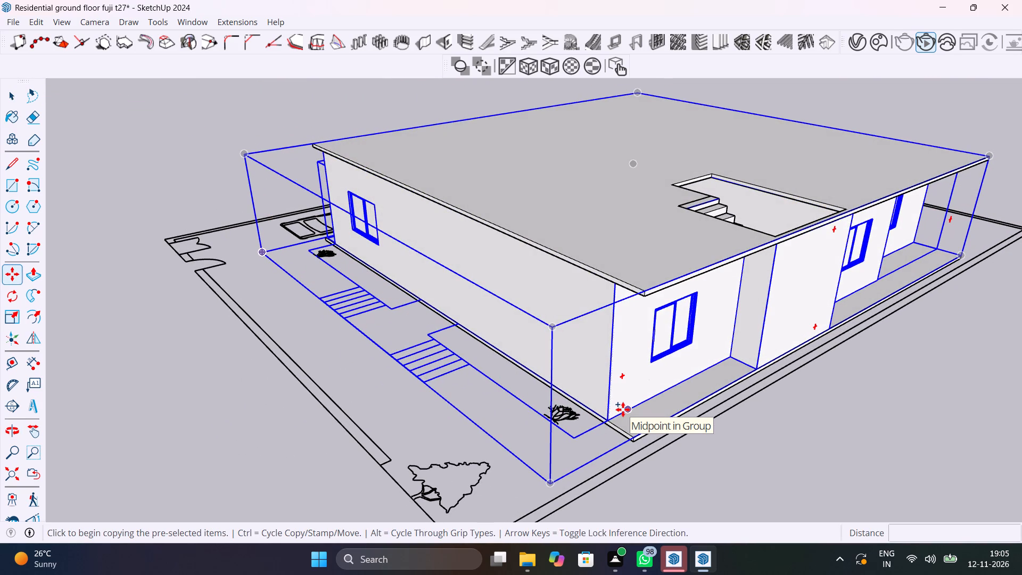
{"action": "left_click", "coordinate": [610, 422]}
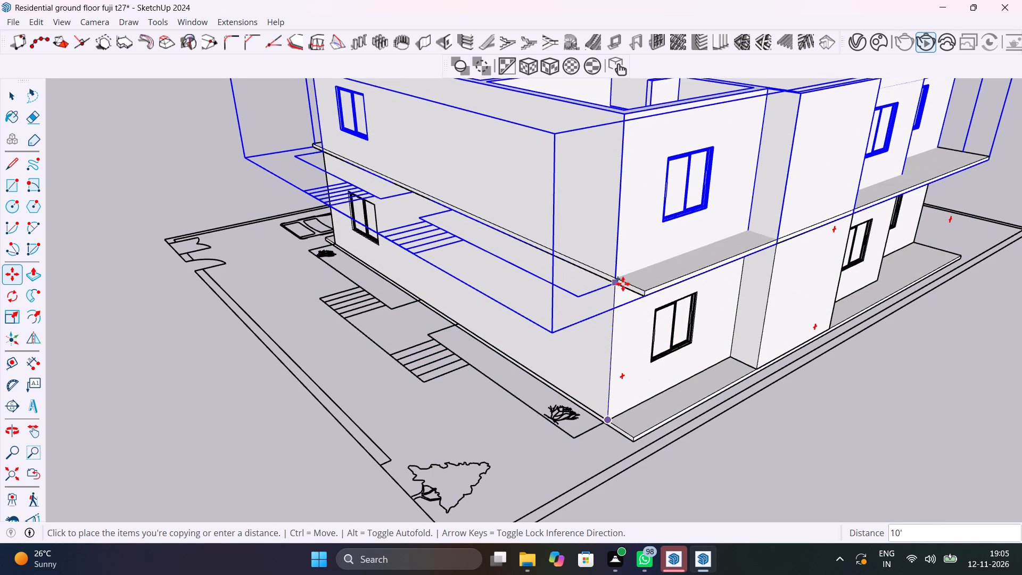
{"action": "scroll", "coordinate": [620, 280], "scroll_direction": "up", "scroll_amount": 10}
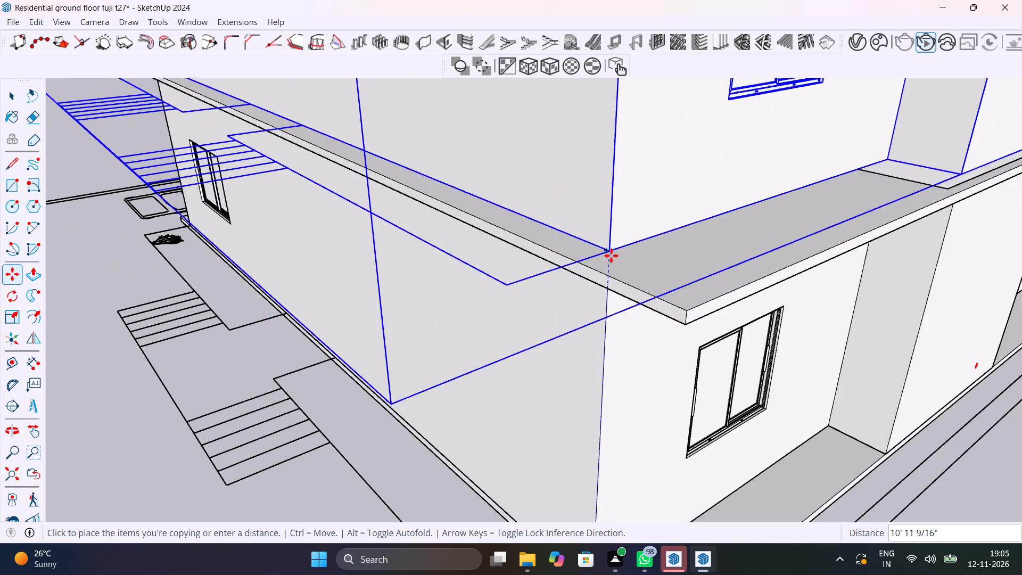
{"action": "left_click", "coordinate": [609, 276]}
{"action": "scroll", "coordinate": [618, 295], "scroll_direction": "down", "scroll_amount": 15}
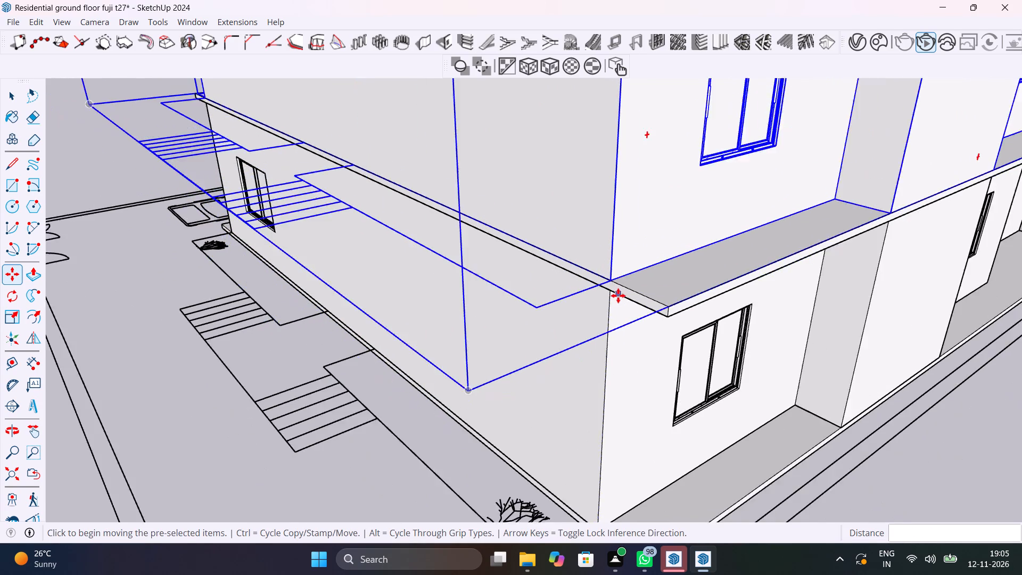
{"action": "scroll", "coordinate": [618, 295], "scroll_direction": "down", "scroll_amount": 14}
{"action": "key", "text": "v"}
{"action": "key", "text": "space"}
{"action": "key", "text": "space"}
{"action": "key", "text": "space"}
{"action": "key", "text": "space"}
{"action": "key", "text": "space"}
{"action": "key", "text": "space"}
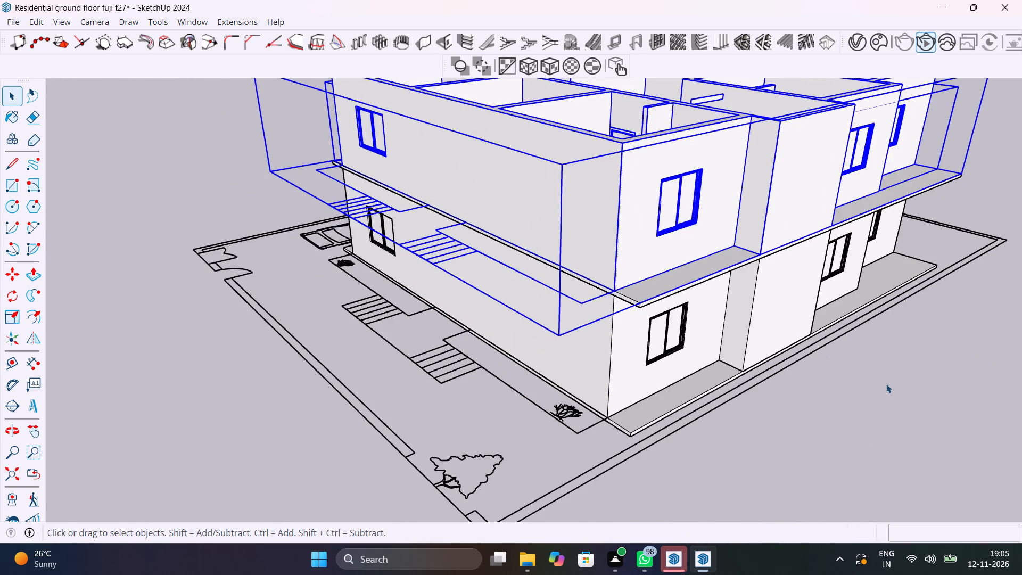
{"action": "left_click", "coordinate": [886, 384]}
Examine the copied upper storey from several sides and look into its stairwell at the leftover stair plan lines.
{"action": "middle_click_drag", "start_coordinate": [692, 348], "coordinate": [289, 409]}
{"action": "scroll", "coordinate": [469, 293], "scroll_direction": "down", "scroll_amount": 4}
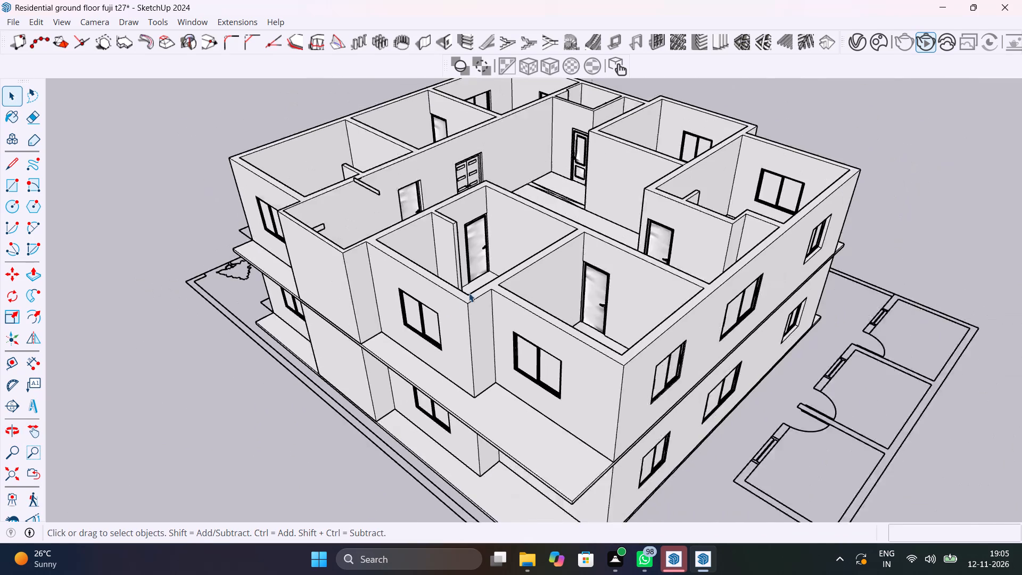
{"action": "scroll", "coordinate": [469, 293], "scroll_direction": "down", "scroll_amount": 1}
{"action": "middle_click_drag", "start_coordinate": [595, 332], "coordinate": [90, 321]}
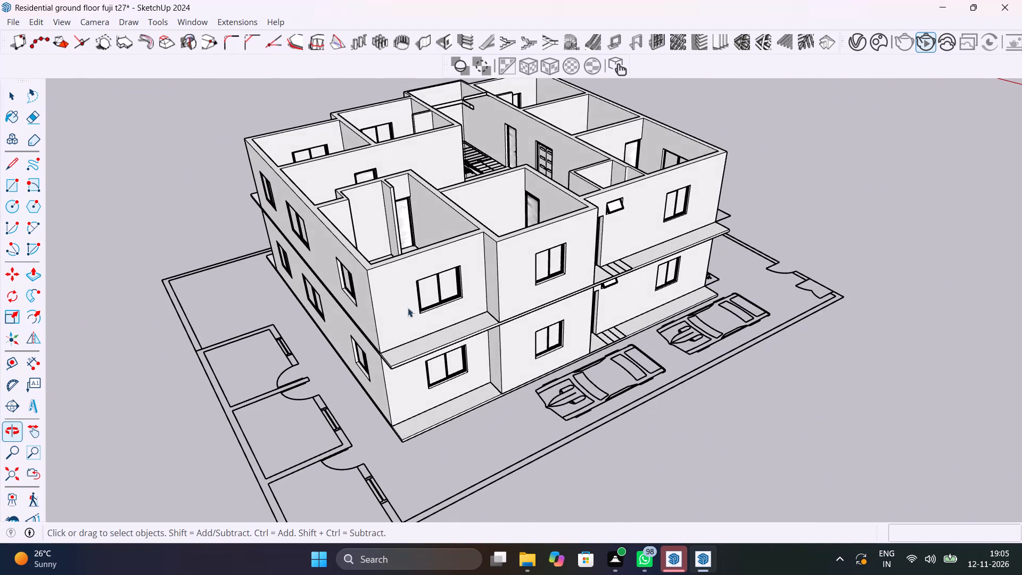
{"action": "middle_click_drag", "start_coordinate": [413, 306], "coordinate": [245, 488]}
{"action": "scroll", "coordinate": [573, 139], "scroll_direction": "up", "scroll_amount": 3}
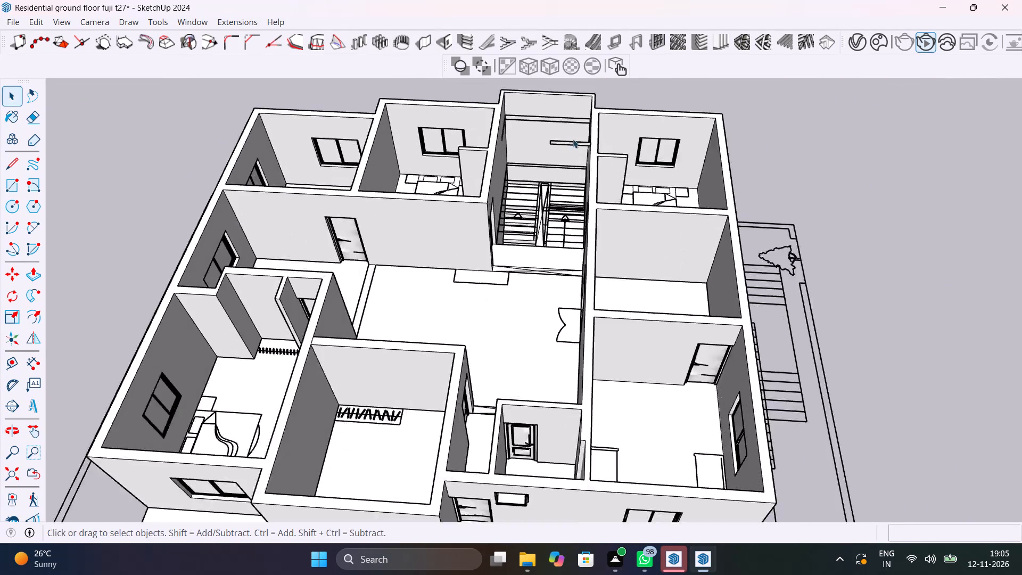
{"action": "scroll", "coordinate": [573, 139], "scroll_direction": "up", "scroll_amount": 8}
{"action": "middle_click_drag", "start_coordinate": [556, 269], "coordinate": [657, 256]}
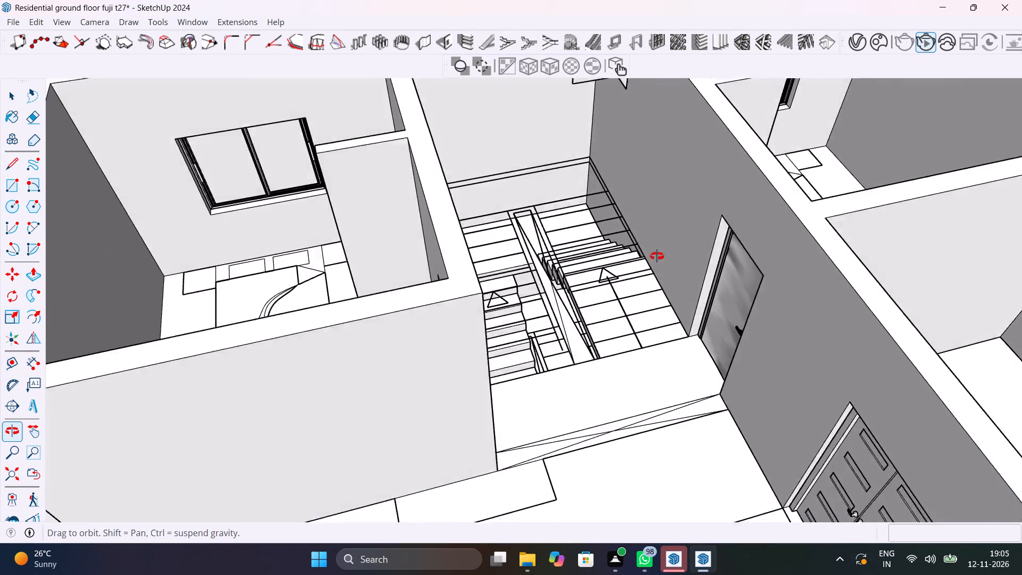
{"action": "middle_click_drag", "start_coordinate": [657, 256], "coordinate": [534, 301]}
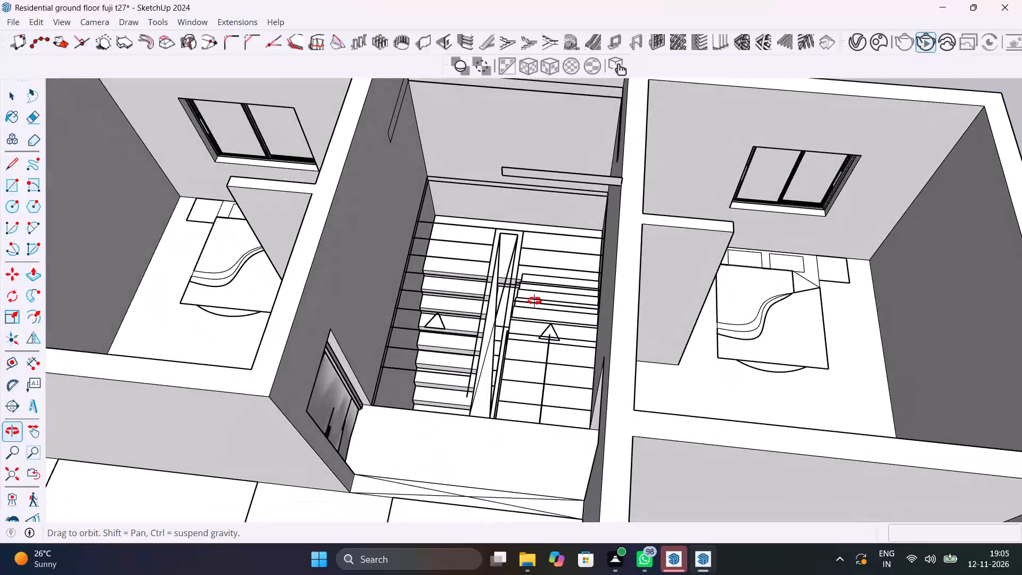
{"action": "middle_click_drag", "start_coordinate": [534, 301], "coordinate": [534, 297]}
{"action": "left_click", "coordinate": [452, 315]}
{"action": "middle_click_drag", "start_coordinate": [479, 273], "coordinate": [525, 174]}
{"action": "left_click", "coordinate": [497, 237]}
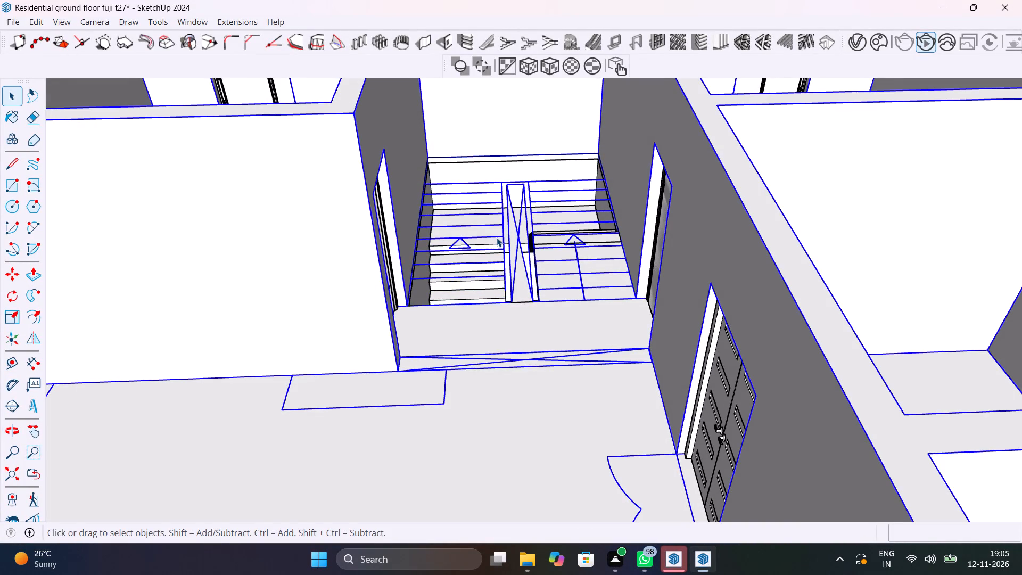
{"action": "scroll", "coordinate": [497, 237], "scroll_direction": "down", "scroll_amount": 10}
{"action": "middle_click_drag", "start_coordinate": [579, 303], "coordinate": [491, 299]}
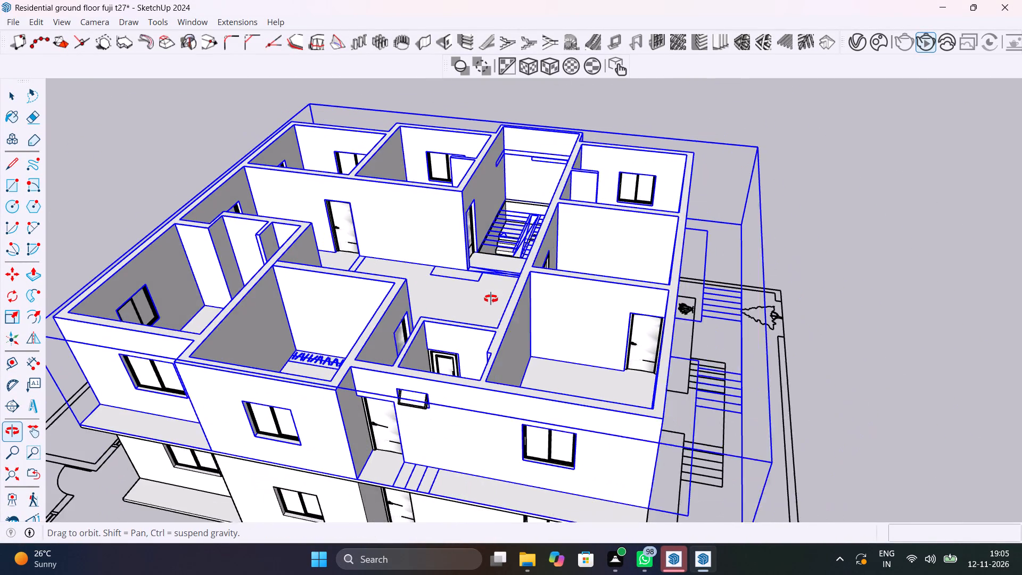
{"action": "middle_click_drag", "start_coordinate": [491, 299], "coordinate": [484, 302]}
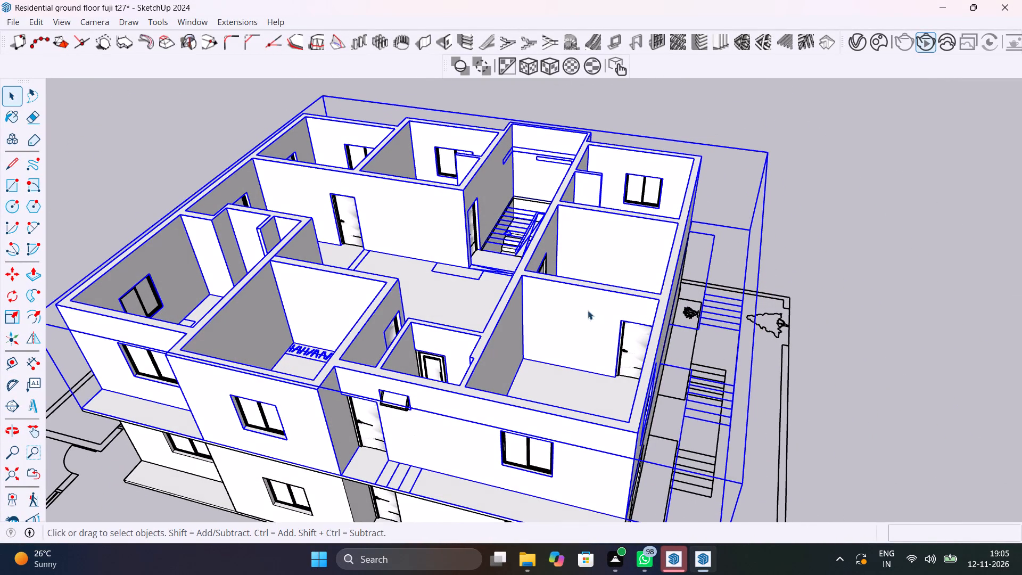
Inside the upper-storey wall group, erase the left-hand flight's tread lines and arrow, and the divider lines between the flights.
{"action": "scroll", "coordinate": [516, 265], "scroll_direction": "up", "scroll_amount": 4}
{"action": "double_click", "coordinate": [506, 229]}
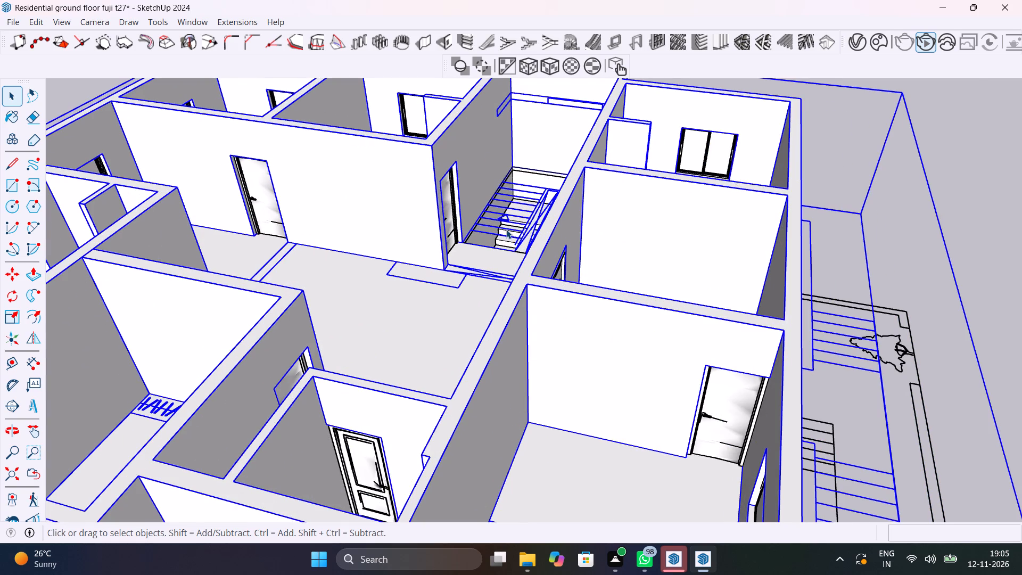
{"action": "scroll", "coordinate": [506, 229], "scroll_direction": "up", "scroll_amount": 9}
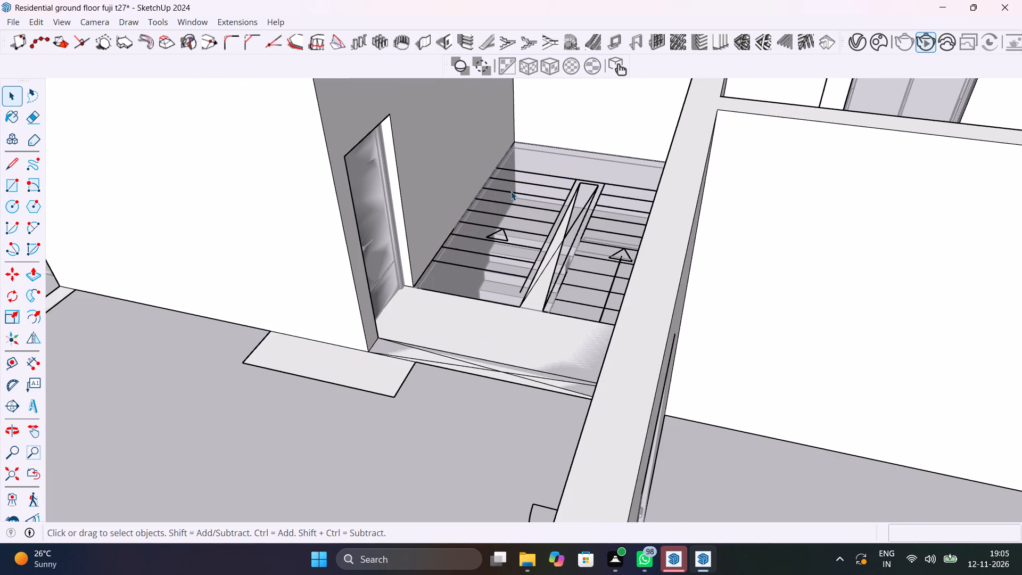
{"action": "middle_click_drag", "start_coordinate": [508, 282], "coordinate": [532, 397], "text": "shift"}
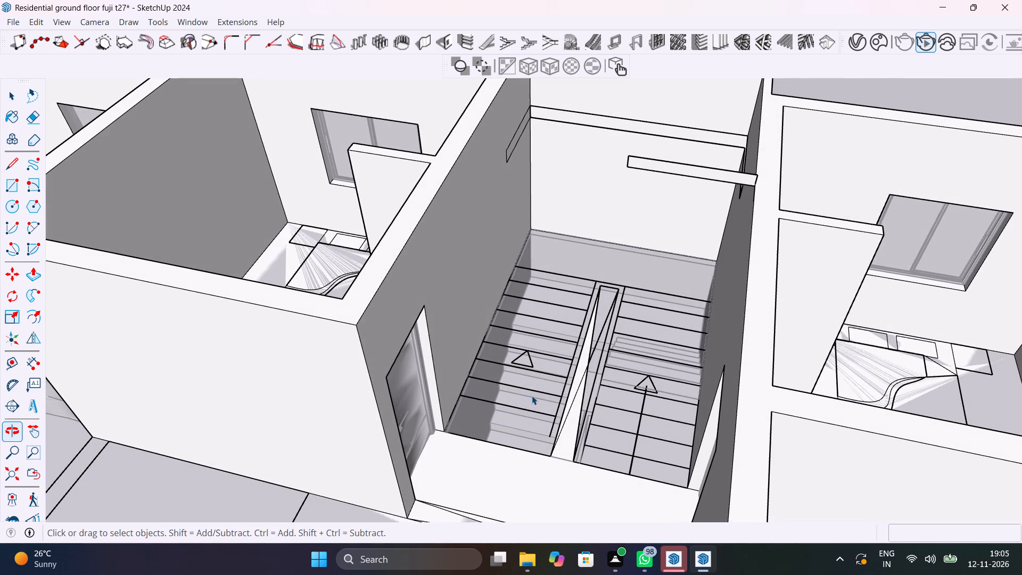
{"action": "key", "text": "e"}
{"action": "left_click", "coordinate": [529, 407]}
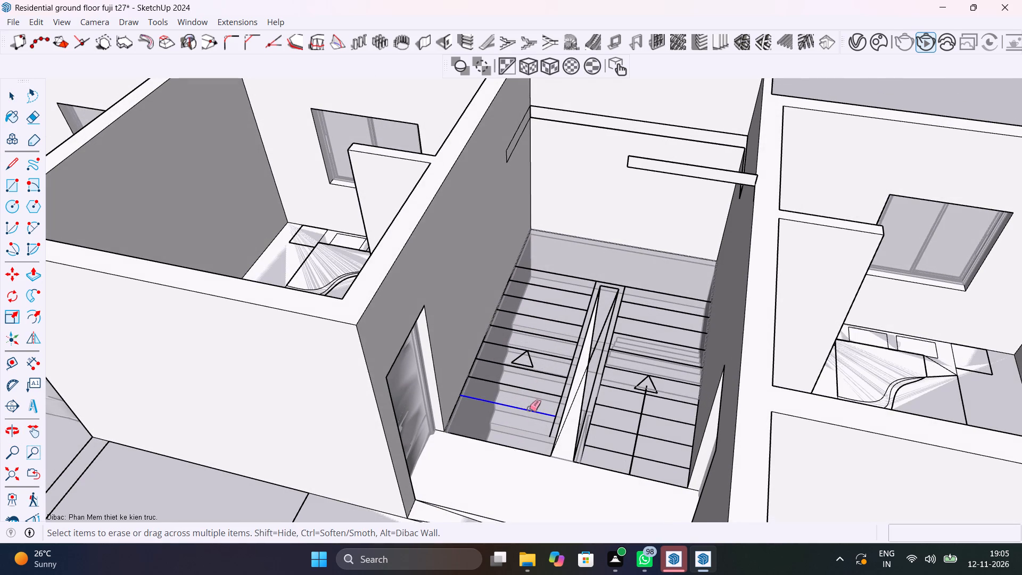
{"action": "left_click_drag", "start_coordinate": [530, 405], "coordinate": [572, 281]}
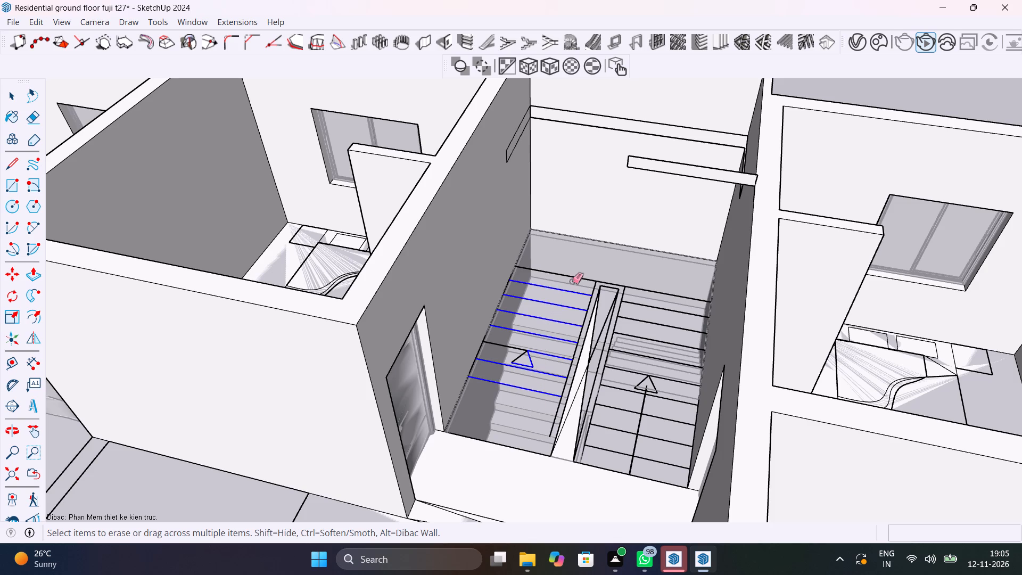
{"action": "left_click_drag", "start_coordinate": [572, 281], "coordinate": [578, 273]}
{"action": "left_click_drag", "start_coordinate": [558, 289], "coordinate": [521, 355]}
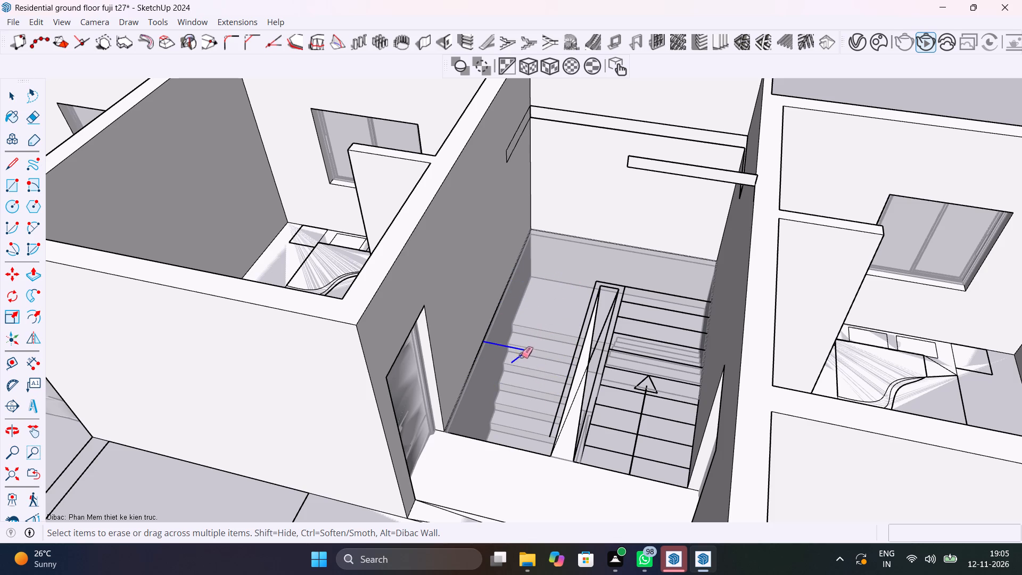
{"action": "left_click_drag", "start_coordinate": [521, 355], "coordinate": [523, 354]}
{"action": "left_click_drag", "start_coordinate": [567, 354], "coordinate": [605, 352]}
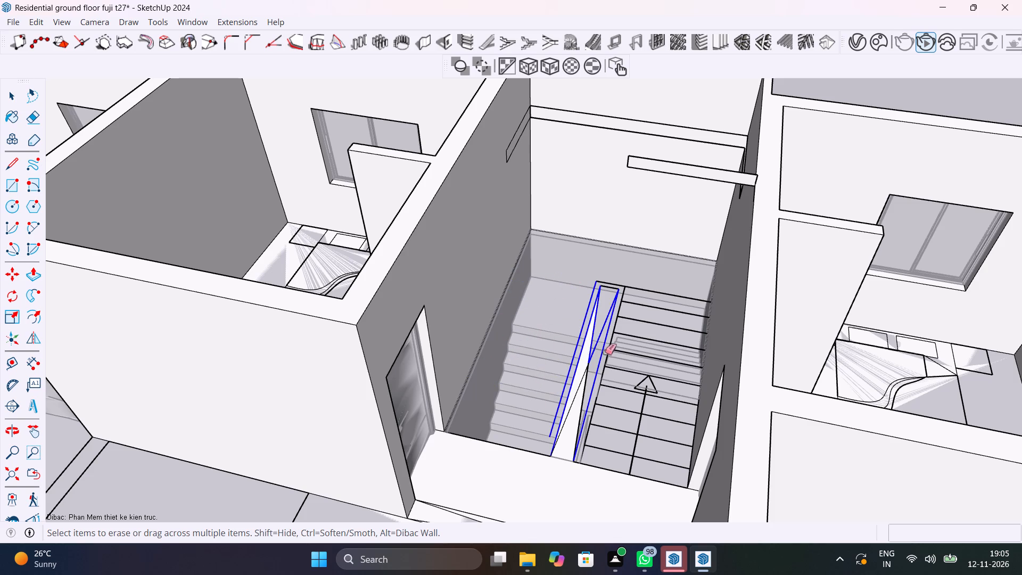
{"action": "left_click_drag", "start_coordinate": [605, 352], "coordinate": [614, 352]}
Erase the right-hand flight's tread lines and direction arrow, plus the remaining divider pieces, from the upper-storey stairwell.
{"action": "left_click_drag", "start_coordinate": [614, 351], "coordinate": [619, 451]}
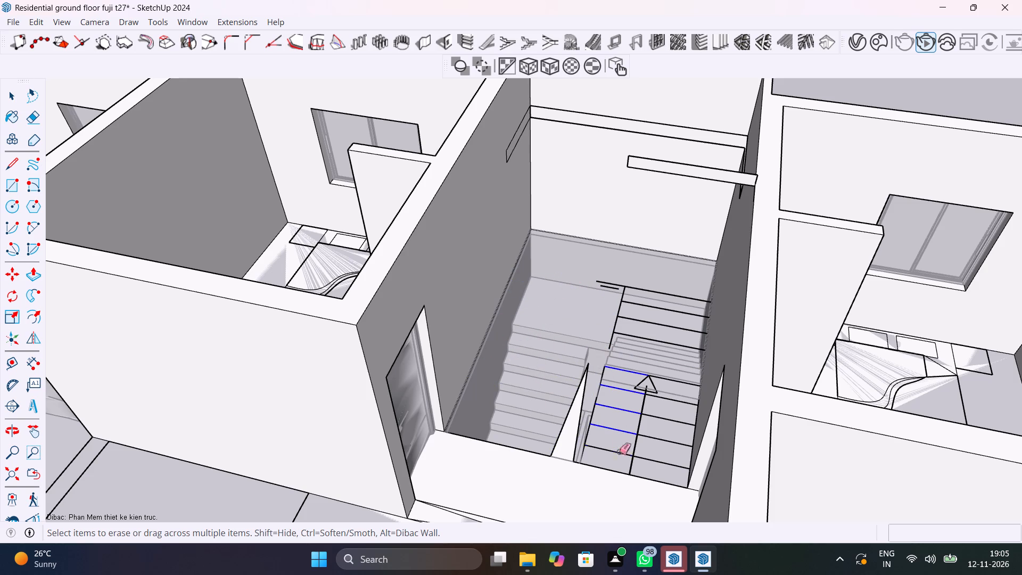
{"action": "left_click_drag", "start_coordinate": [619, 451], "coordinate": [640, 436]}
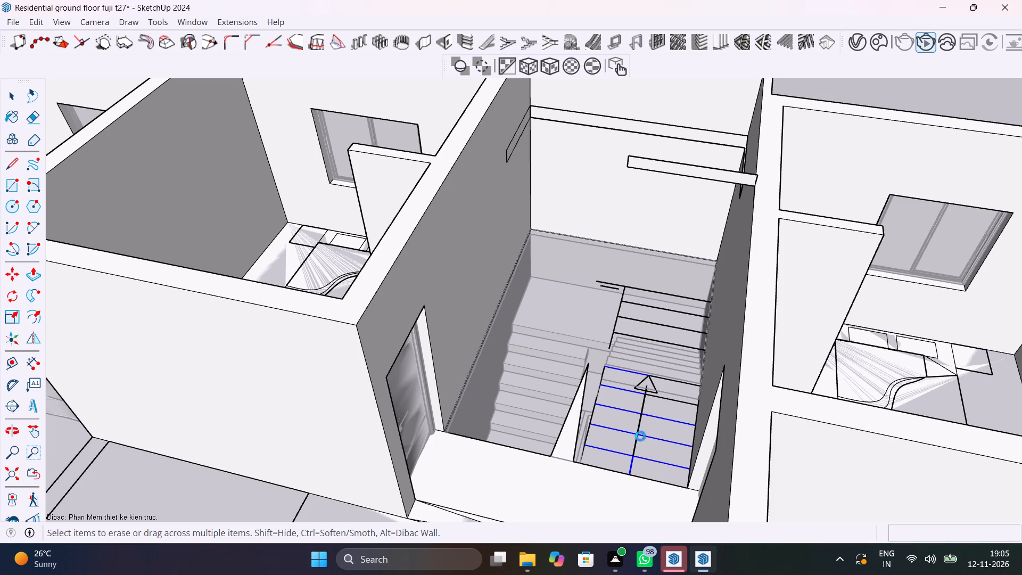
{"action": "left_click_drag", "start_coordinate": [640, 436], "coordinate": [639, 450]}
{"action": "left_click_drag", "start_coordinate": [634, 441], "coordinate": [655, 380]}
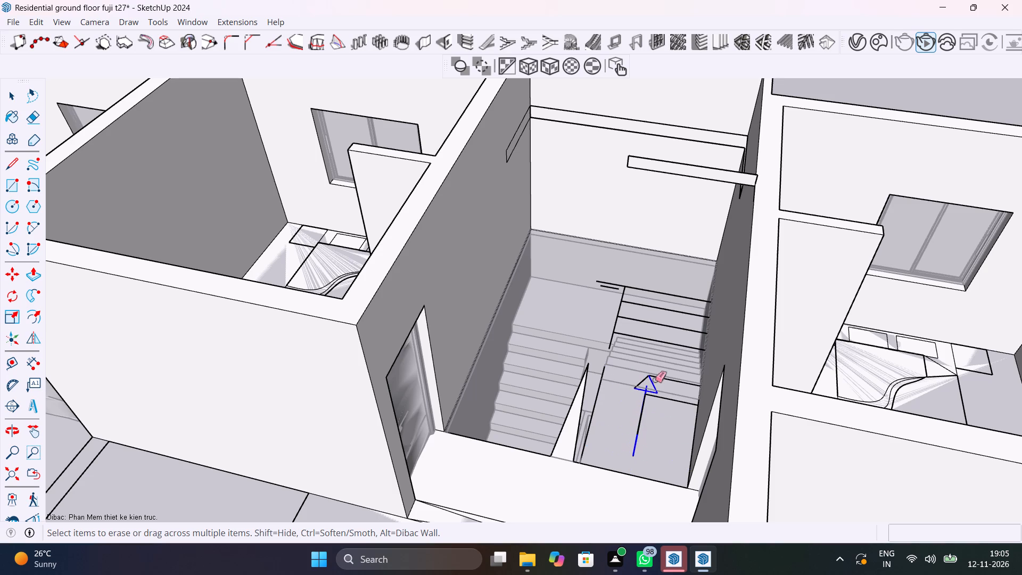
{"action": "left_click_drag", "start_coordinate": [655, 380], "coordinate": [656, 379]}
{"action": "left_click_drag", "start_coordinate": [648, 385], "coordinate": [645, 409]}
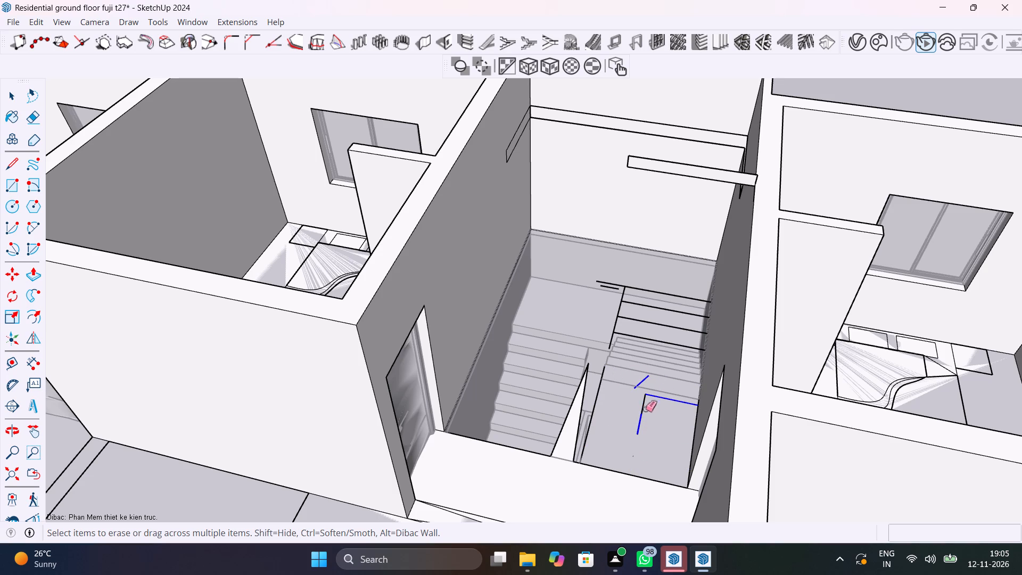
{"action": "left_click_drag", "start_coordinate": [645, 409], "coordinate": [656, 405]}
{"action": "left_click_drag", "start_coordinate": [613, 390], "coordinate": [565, 412]}
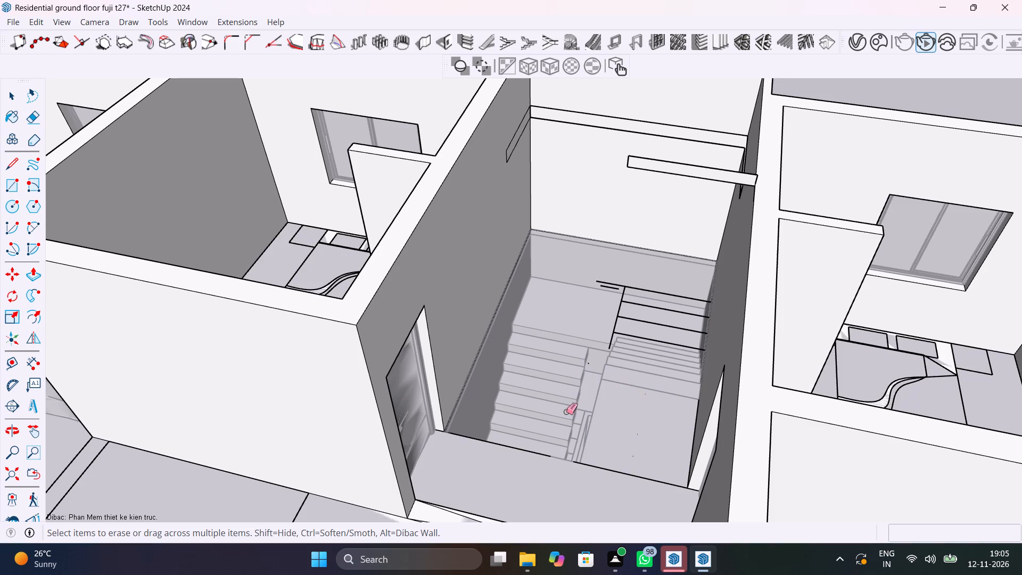
{"action": "left_click_drag", "start_coordinate": [642, 327], "coordinate": [649, 289]}
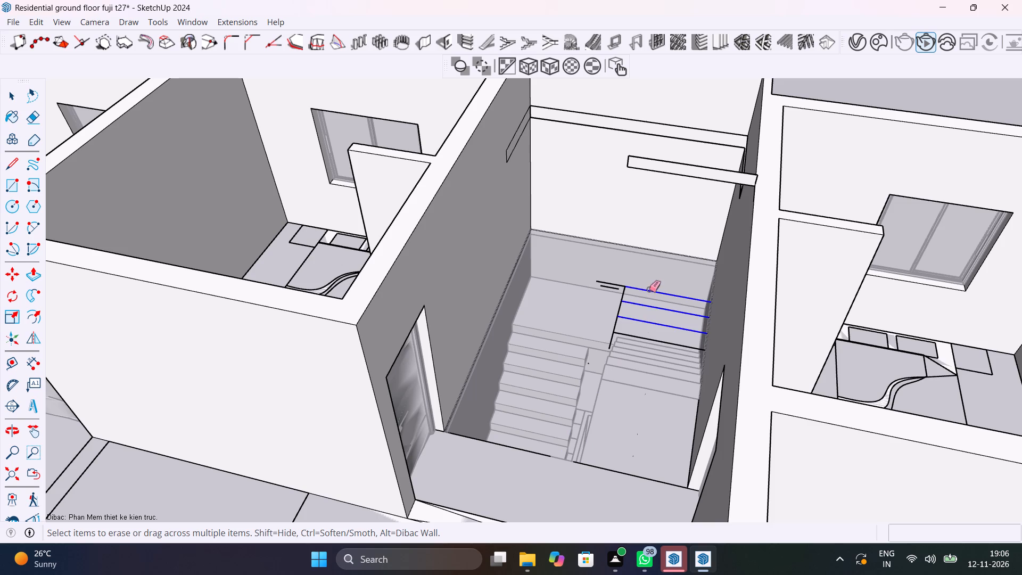
{"action": "left_click_drag", "start_coordinate": [649, 289], "coordinate": [661, 344]}
{"action": "left_click_drag", "start_coordinate": [629, 335], "coordinate": [606, 310]}
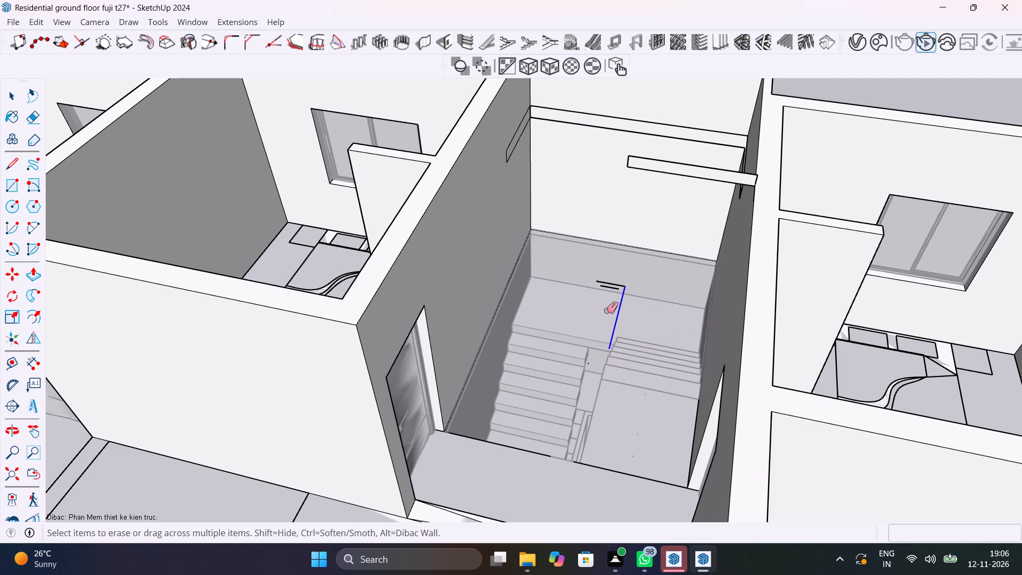
{"action": "left_click_drag", "start_coordinate": [606, 310], "coordinate": [616, 276]}
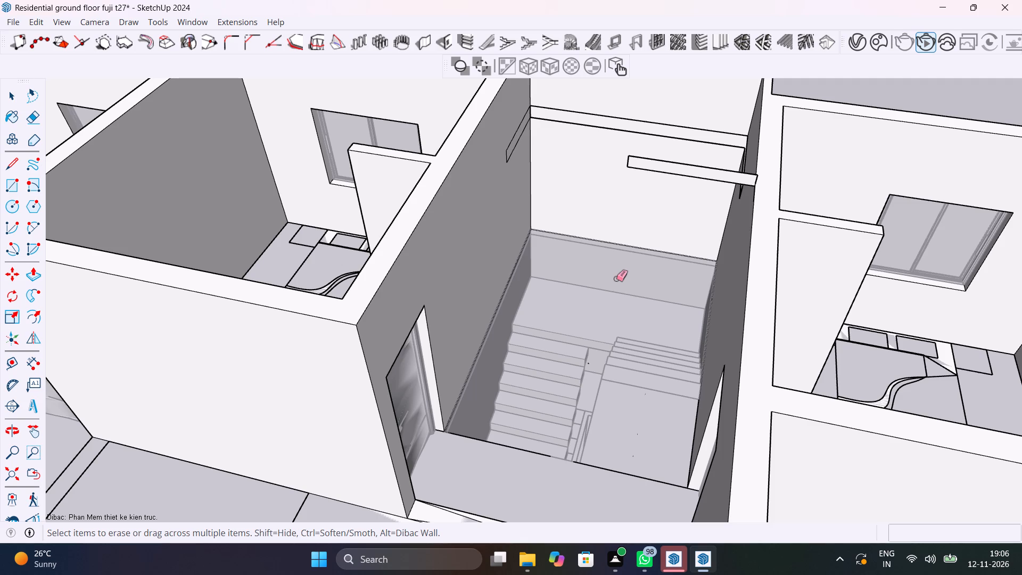
{"action": "key", "text": "space"}
{"action": "scroll", "coordinate": [605, 380], "scroll_direction": "down", "scroll_amount": 2}
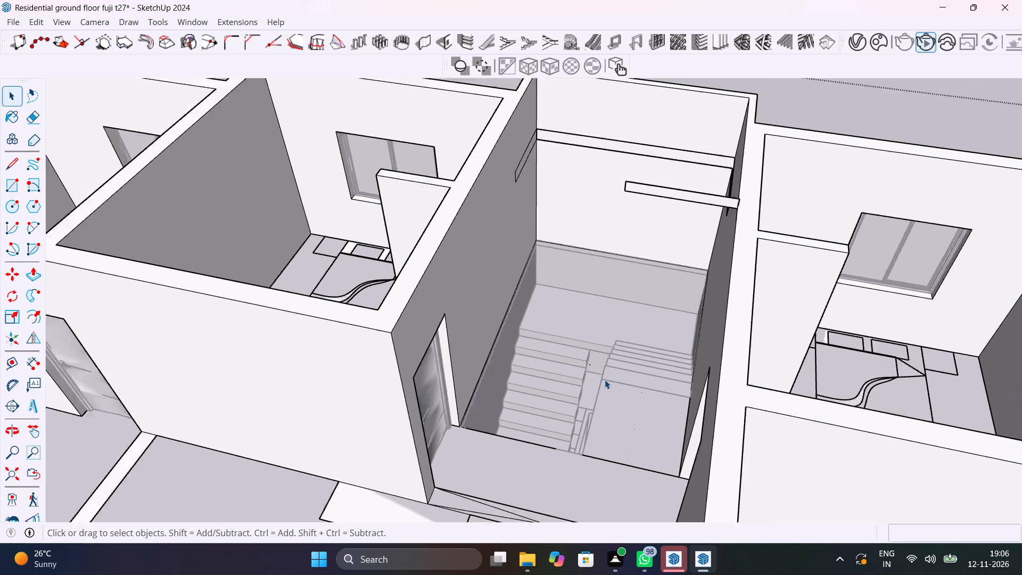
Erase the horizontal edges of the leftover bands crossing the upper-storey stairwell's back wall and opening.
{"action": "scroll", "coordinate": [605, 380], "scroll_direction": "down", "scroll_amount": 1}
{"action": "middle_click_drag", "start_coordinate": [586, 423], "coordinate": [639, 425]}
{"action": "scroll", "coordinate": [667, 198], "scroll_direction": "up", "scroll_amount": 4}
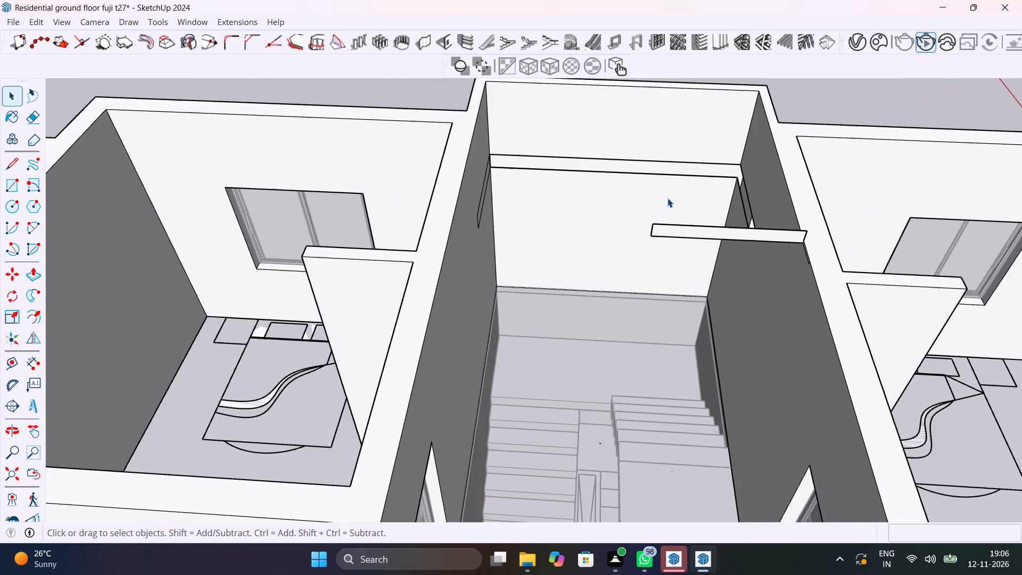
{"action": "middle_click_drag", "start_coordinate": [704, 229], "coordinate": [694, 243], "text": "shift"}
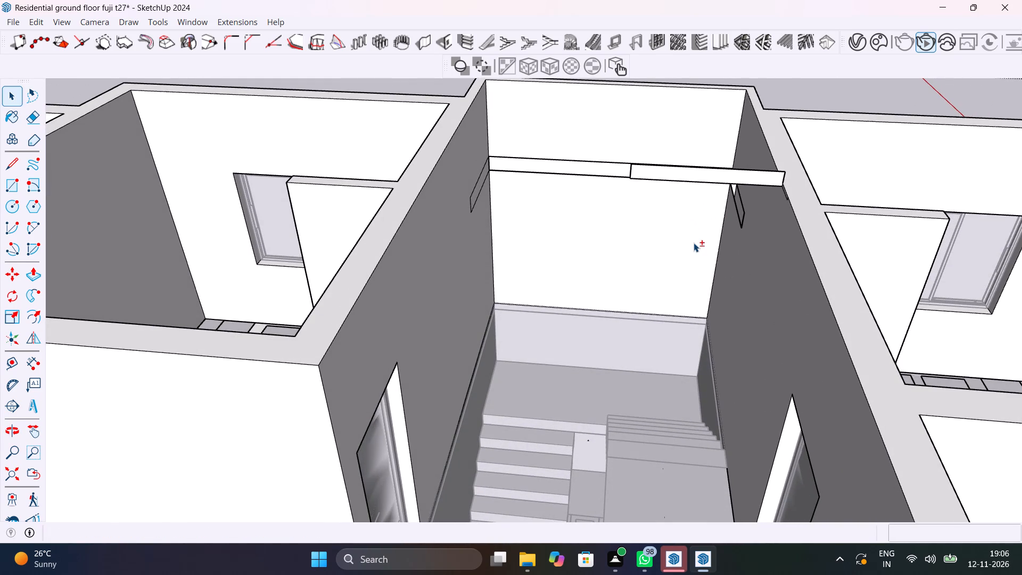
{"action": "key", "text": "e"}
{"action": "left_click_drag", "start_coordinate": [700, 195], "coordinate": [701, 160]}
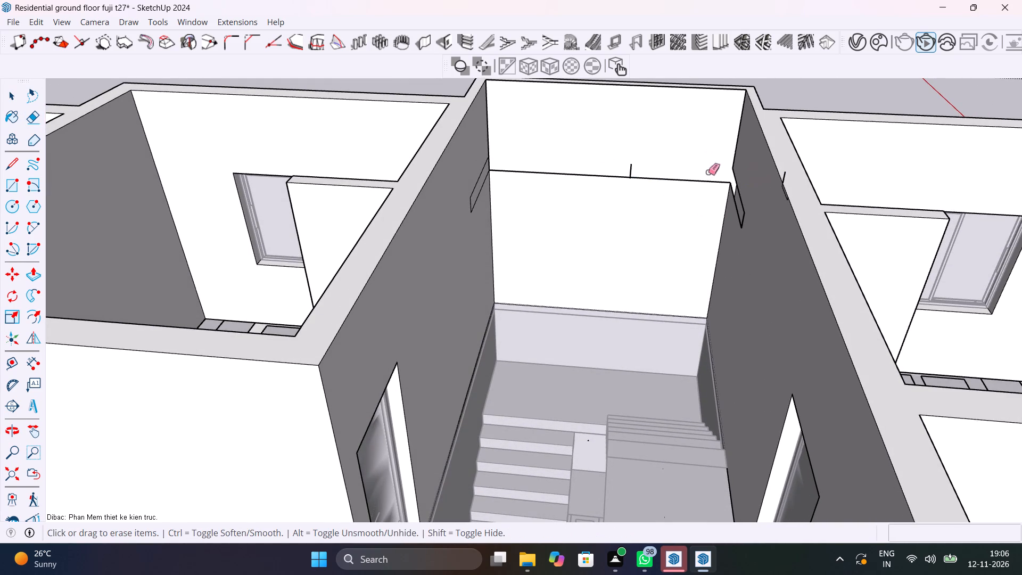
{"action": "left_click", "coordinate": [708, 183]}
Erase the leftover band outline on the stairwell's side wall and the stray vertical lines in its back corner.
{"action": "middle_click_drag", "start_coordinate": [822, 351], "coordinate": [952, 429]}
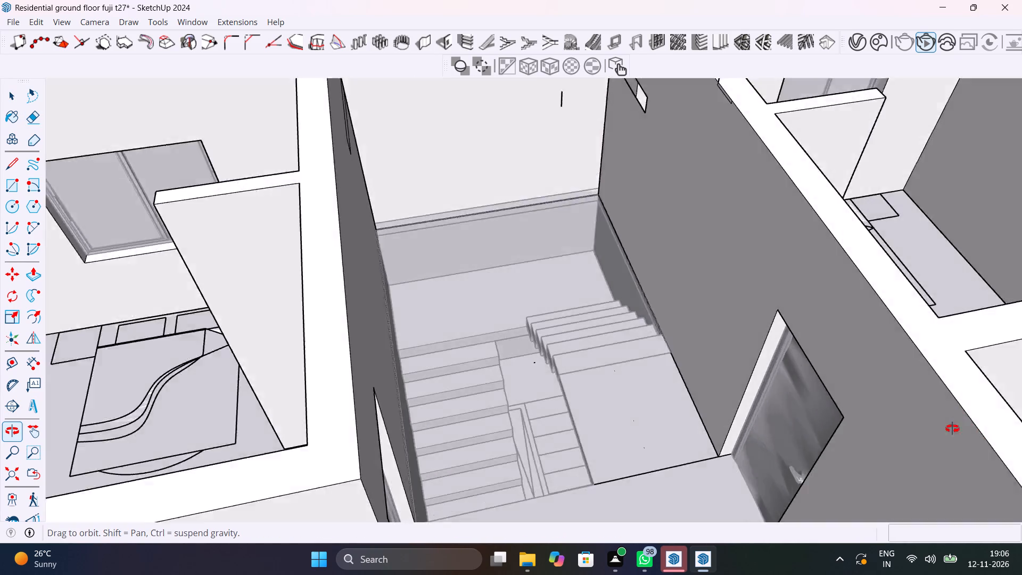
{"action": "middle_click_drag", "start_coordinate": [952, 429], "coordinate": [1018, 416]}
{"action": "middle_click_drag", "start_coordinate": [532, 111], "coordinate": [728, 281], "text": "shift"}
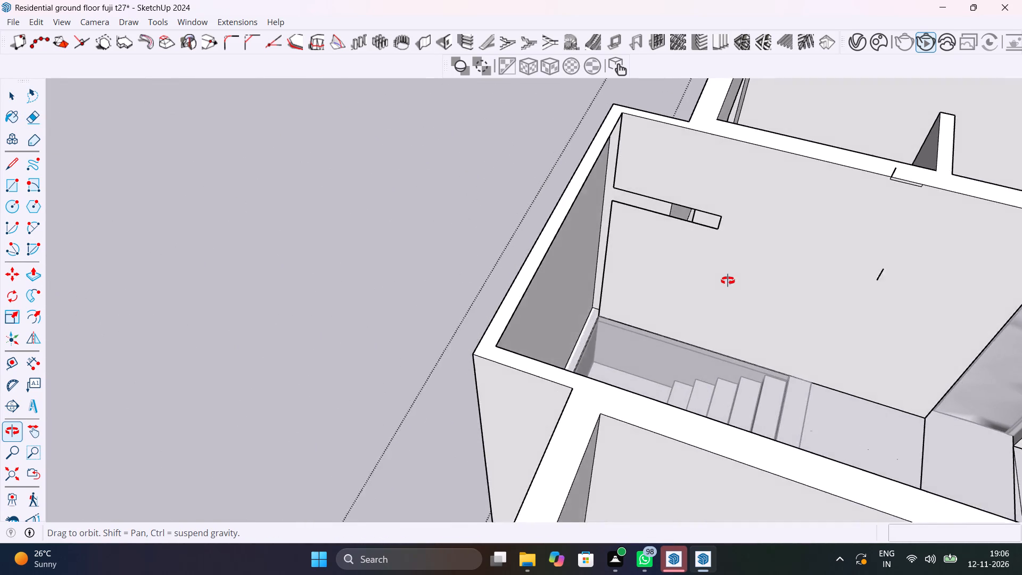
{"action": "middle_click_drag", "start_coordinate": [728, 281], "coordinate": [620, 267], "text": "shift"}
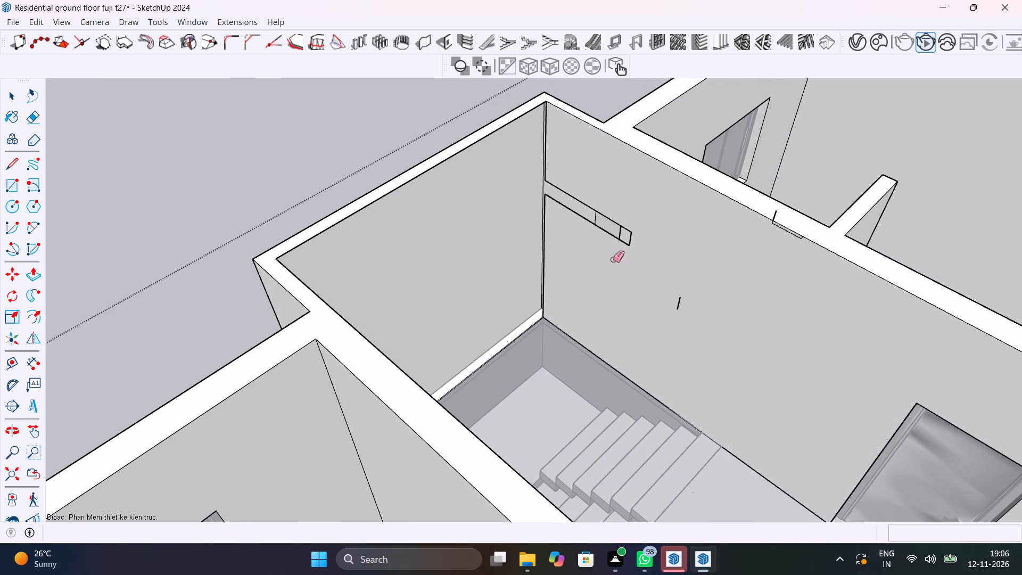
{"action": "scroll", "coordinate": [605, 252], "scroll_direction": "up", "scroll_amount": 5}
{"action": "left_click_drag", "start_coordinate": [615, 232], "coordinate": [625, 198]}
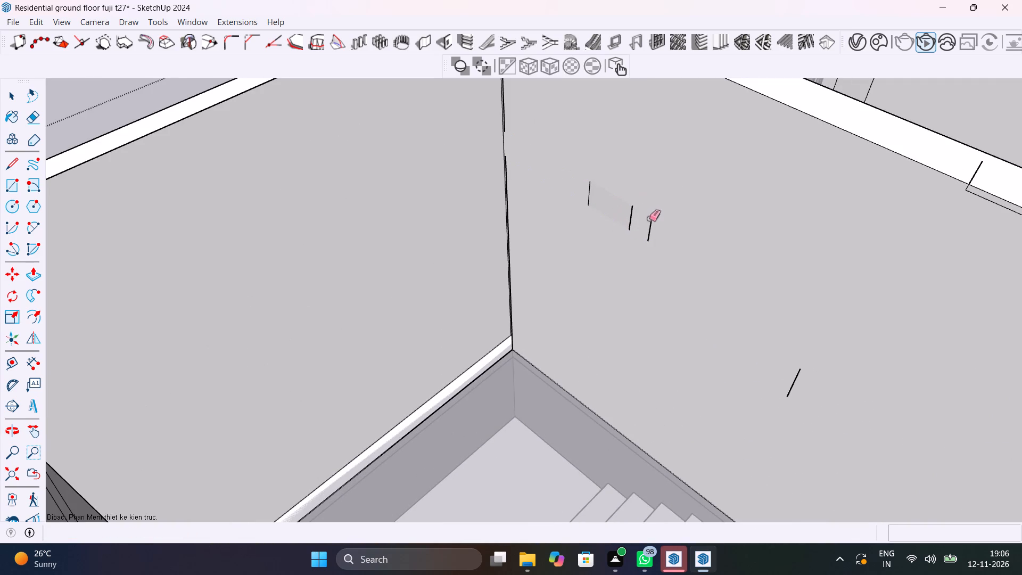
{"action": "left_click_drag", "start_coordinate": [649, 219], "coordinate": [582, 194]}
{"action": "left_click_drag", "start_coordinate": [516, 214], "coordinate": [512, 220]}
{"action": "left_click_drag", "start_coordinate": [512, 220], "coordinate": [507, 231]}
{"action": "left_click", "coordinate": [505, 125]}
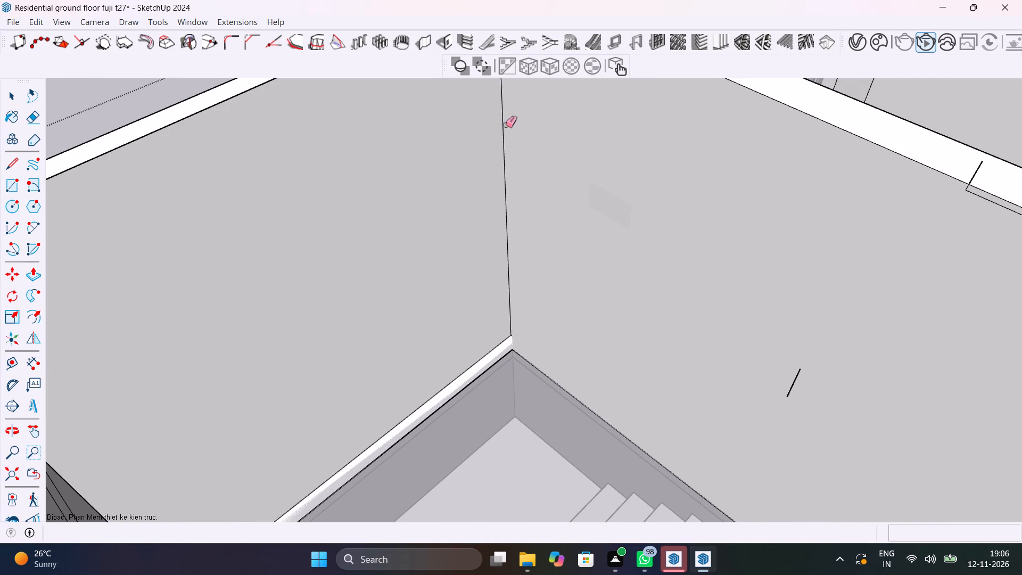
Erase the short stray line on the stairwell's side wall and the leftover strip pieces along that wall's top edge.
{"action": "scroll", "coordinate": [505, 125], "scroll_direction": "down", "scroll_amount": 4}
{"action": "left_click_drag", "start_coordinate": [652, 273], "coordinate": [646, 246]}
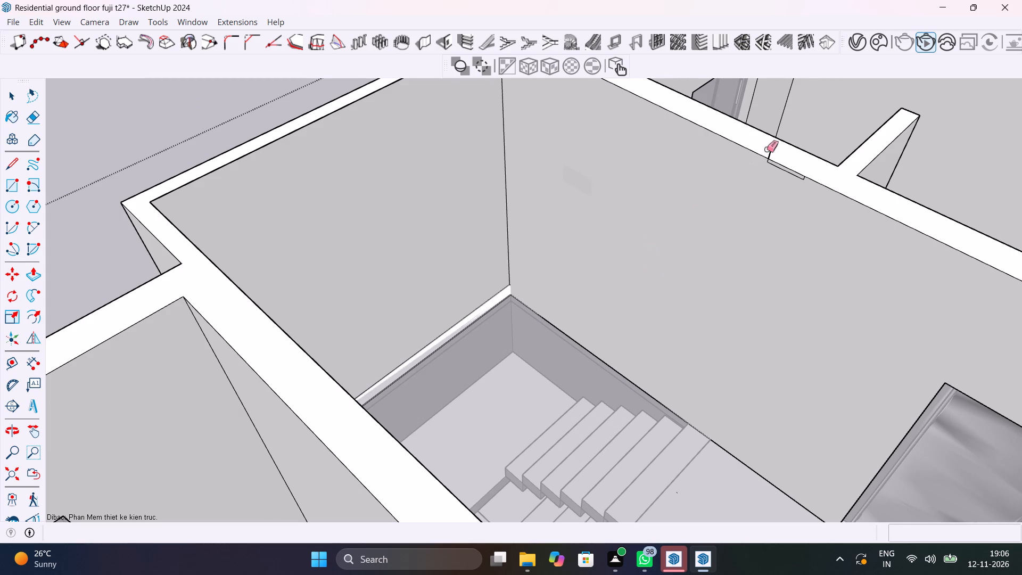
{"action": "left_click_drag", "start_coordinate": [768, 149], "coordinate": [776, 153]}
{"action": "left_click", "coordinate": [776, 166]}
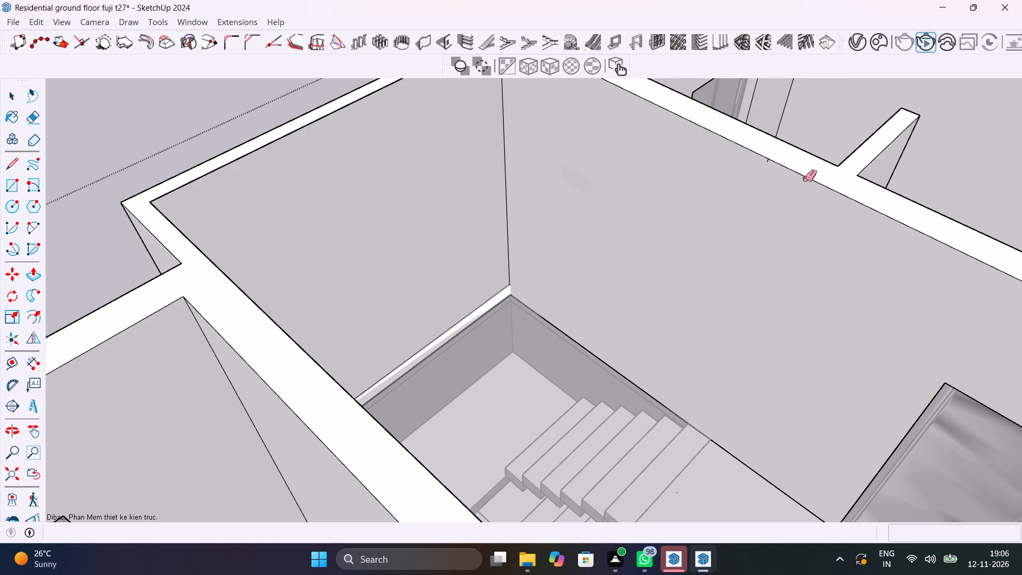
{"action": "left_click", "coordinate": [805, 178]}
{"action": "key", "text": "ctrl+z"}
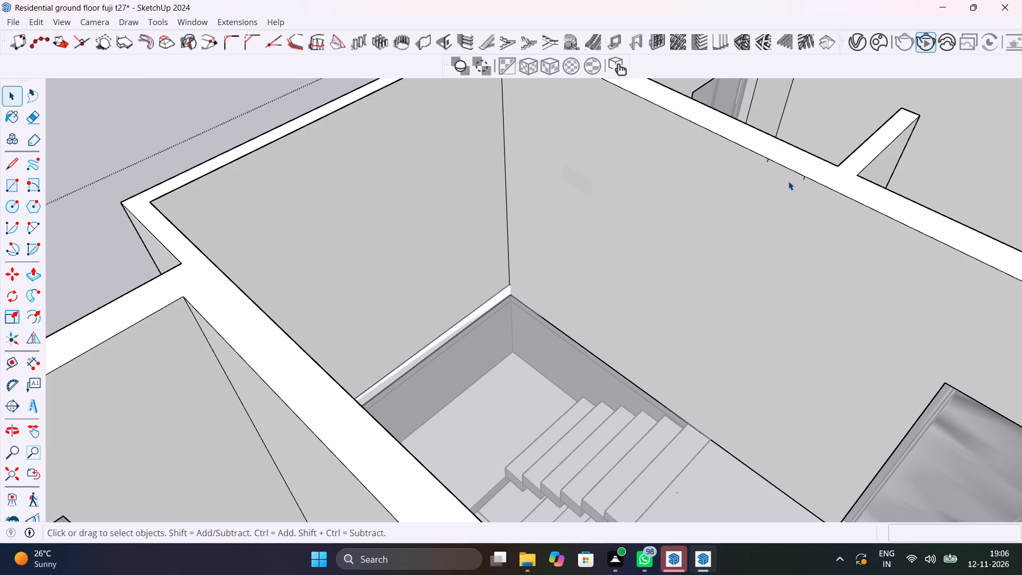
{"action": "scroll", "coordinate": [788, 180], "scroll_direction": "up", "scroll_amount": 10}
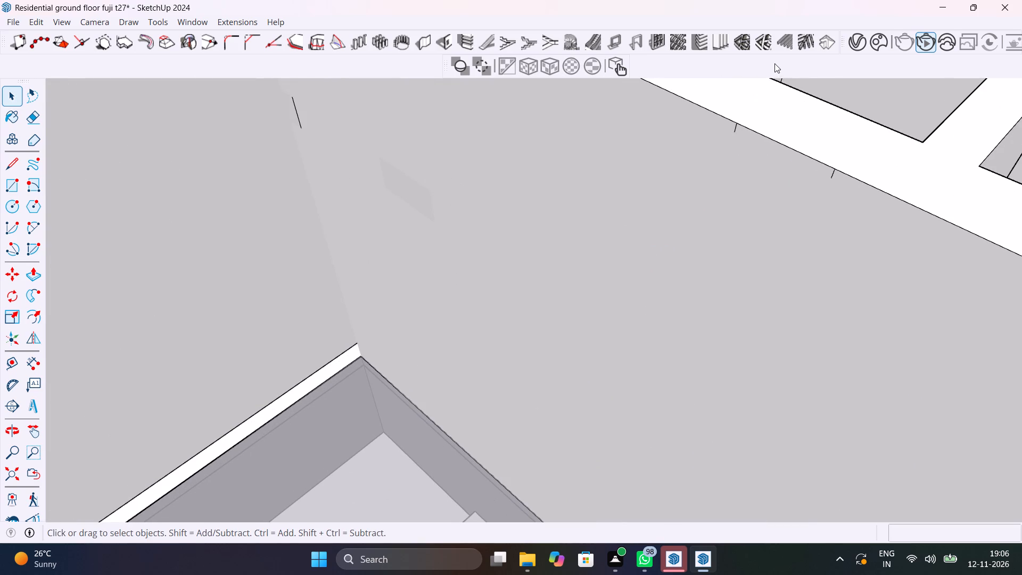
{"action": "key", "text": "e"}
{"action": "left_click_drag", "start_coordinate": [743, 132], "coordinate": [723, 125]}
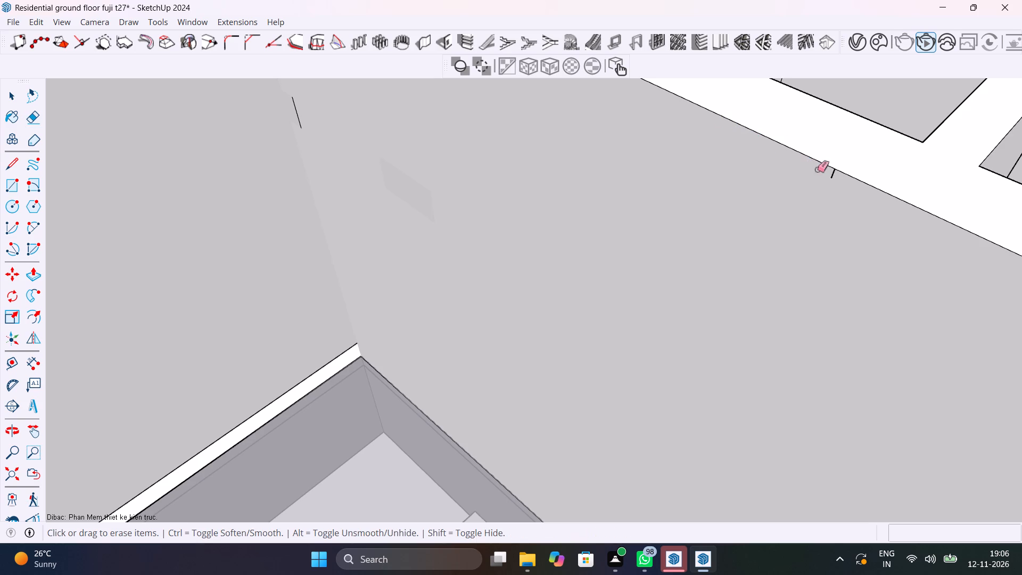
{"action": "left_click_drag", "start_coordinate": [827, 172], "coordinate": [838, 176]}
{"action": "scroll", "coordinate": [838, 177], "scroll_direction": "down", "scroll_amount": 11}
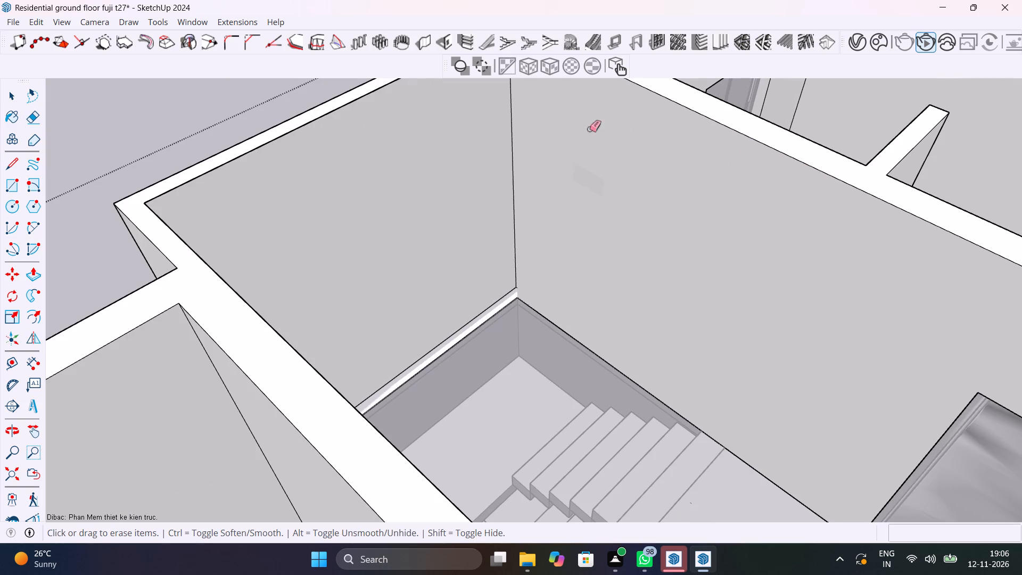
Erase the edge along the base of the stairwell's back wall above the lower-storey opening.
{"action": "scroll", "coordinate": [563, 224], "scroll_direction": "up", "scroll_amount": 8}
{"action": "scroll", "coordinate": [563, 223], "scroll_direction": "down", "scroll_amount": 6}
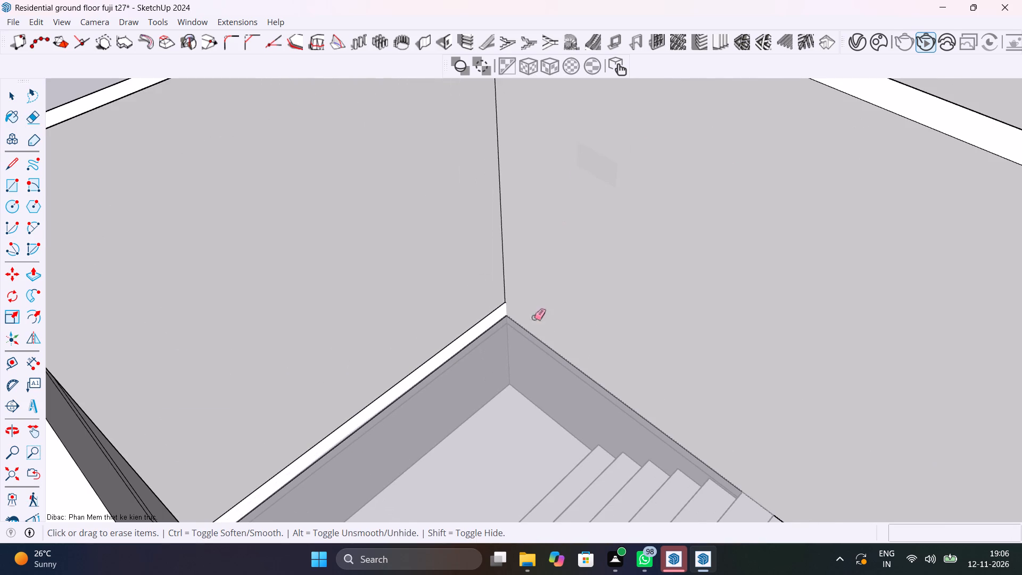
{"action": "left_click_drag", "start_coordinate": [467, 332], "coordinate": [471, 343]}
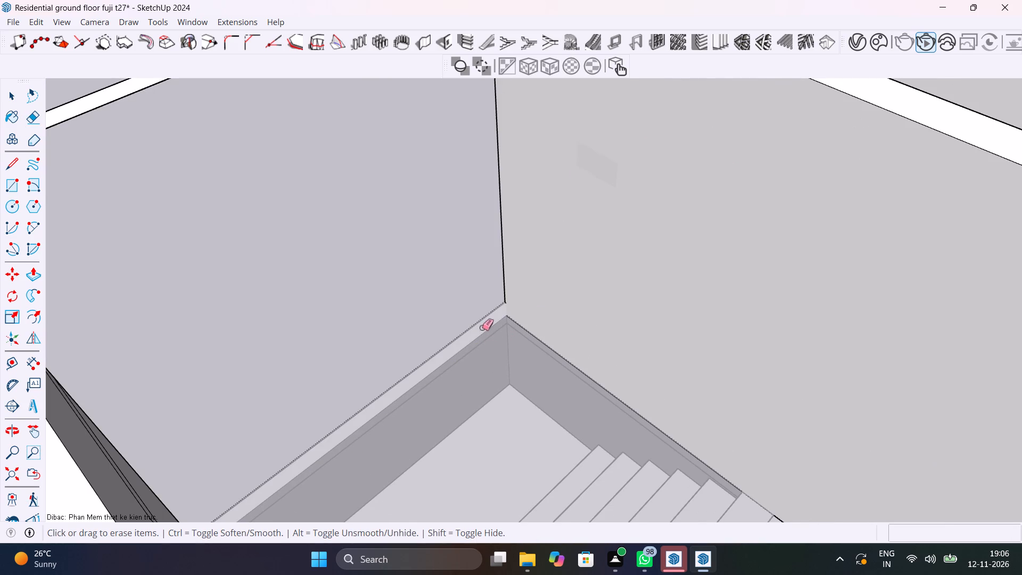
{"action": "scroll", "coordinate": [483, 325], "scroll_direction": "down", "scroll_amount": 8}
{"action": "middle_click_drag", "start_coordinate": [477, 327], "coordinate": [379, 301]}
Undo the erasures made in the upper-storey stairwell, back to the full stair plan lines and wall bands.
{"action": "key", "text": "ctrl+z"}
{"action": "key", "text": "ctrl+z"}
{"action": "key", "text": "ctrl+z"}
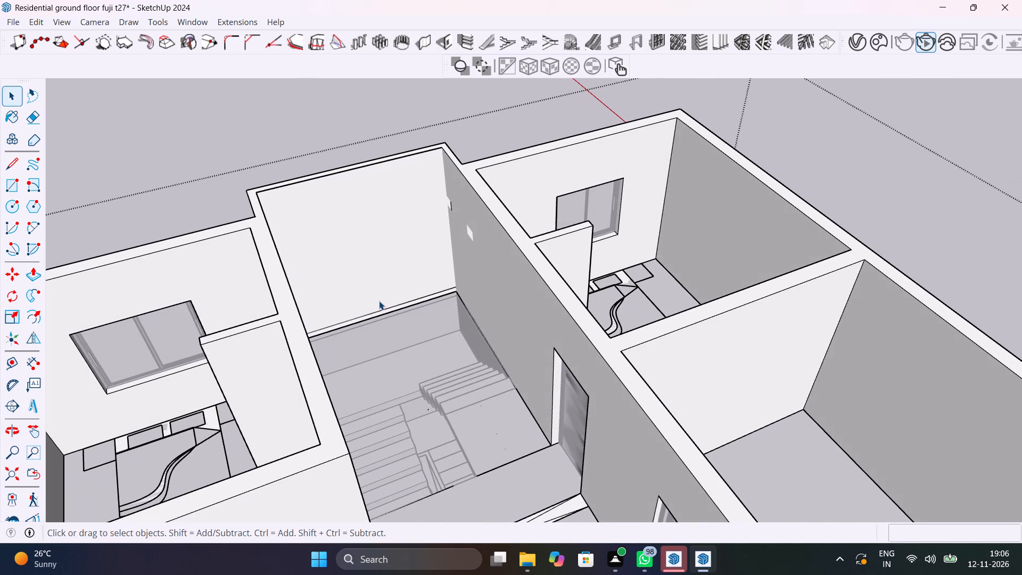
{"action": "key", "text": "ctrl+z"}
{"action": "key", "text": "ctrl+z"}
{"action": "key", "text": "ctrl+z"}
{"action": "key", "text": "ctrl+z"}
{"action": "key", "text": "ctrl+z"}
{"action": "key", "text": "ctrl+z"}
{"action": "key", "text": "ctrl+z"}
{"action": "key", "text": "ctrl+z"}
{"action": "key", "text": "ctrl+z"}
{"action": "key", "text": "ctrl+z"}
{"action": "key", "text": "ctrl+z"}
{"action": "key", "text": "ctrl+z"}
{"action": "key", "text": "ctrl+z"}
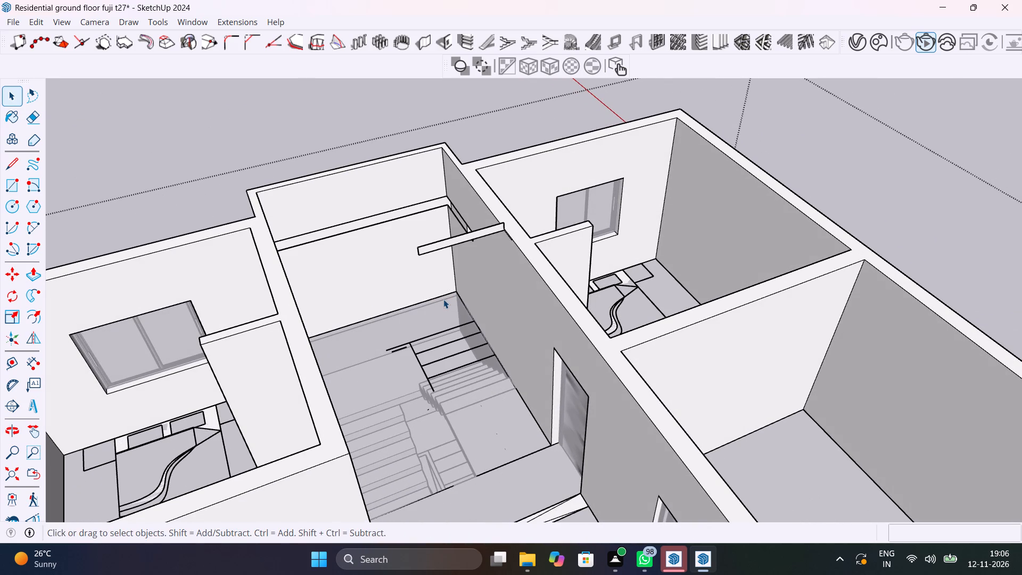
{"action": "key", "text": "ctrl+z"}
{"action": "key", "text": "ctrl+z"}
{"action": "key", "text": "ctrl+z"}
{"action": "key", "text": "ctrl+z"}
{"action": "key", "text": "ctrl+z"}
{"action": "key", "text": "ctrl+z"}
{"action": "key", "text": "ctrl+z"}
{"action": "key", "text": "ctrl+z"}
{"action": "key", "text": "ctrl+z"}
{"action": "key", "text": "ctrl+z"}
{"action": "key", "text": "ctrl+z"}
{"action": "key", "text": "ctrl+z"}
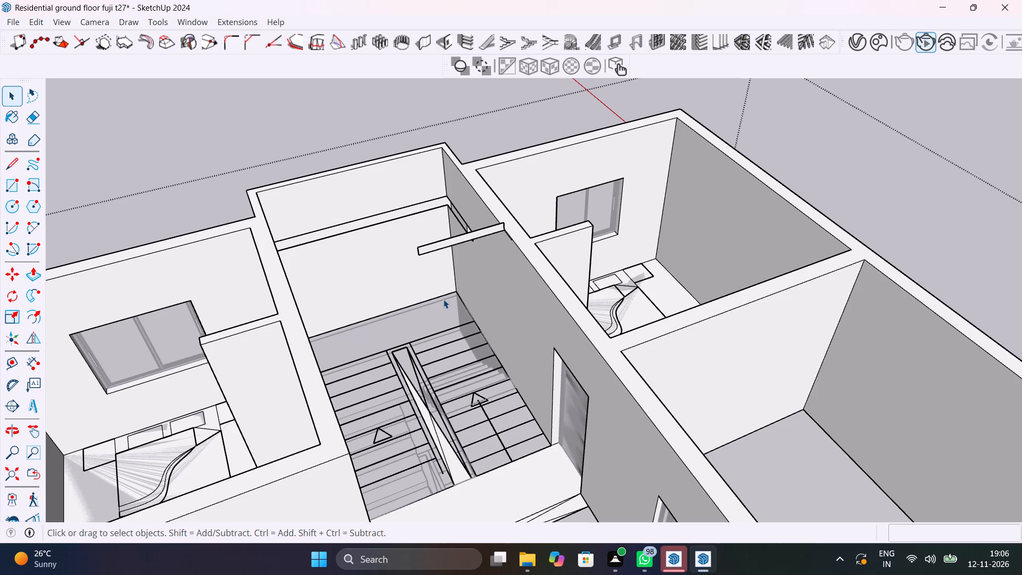
Undo further back through the upper-storey copy and the roof slab, leaving only the open ground floor model.
{"action": "key", "text": "ctrl+z"}
{"action": "key", "text": "ctrl+z"}
{"action": "key", "text": "ctrl+z"}
{"action": "key", "text": "ctrl+z"}
{"action": "key", "text": "ctrl+z"}
{"action": "key", "text": "ctrl+z"}
{"action": "key", "text": "ctrl+z"}
{"action": "key", "text": "ctrl+z"}
{"action": "key", "text": "ctrl+z"}
{"action": "key", "text": "ctrl+z"}
{"action": "key", "text": "ctrl+z"}
{"action": "key", "text": "ctrl+z"}
{"action": "key", "text": "ctrl+z"}
{"action": "key", "text": "ctrl+z"}
{"action": "key", "text": "ctrl+z"}
{"action": "key", "text": "ctrl+z"}
{"action": "key", "text": "ctrl+z"}
{"action": "key", "text": "ctrl+z"}
{"action": "scroll", "coordinate": [478, 254], "scroll_direction": "down", "scroll_amount": 14}
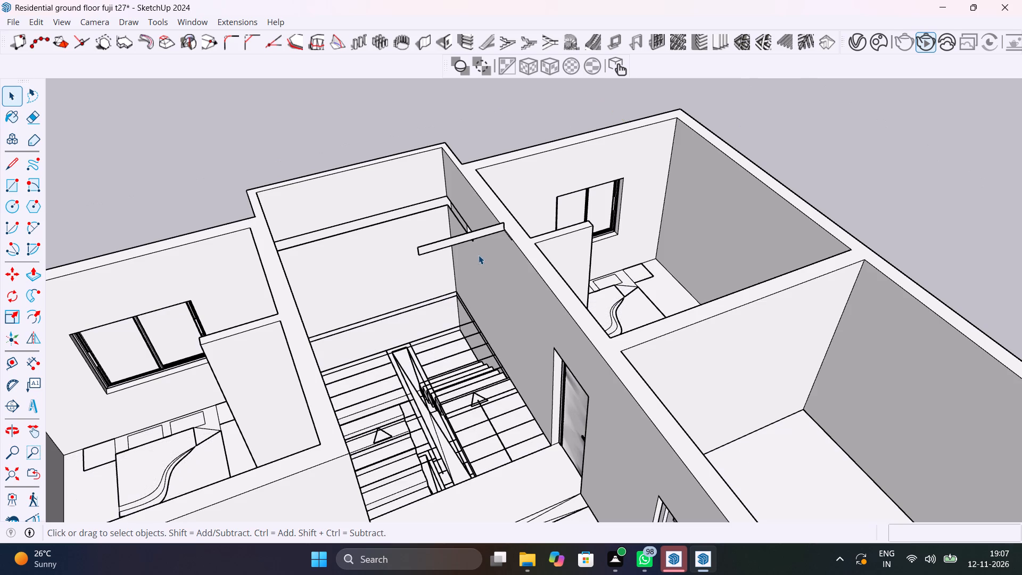
{"action": "key", "text": "ctrl+z"}
{"action": "key", "text": "ctrl+z"}
{"action": "key", "text": "ctrl+z"}
{"action": "scroll", "coordinate": [479, 255], "scroll_direction": "down", "scroll_amount": 20, "text": "ctrl"}
{"action": "scroll", "coordinate": [479, 255], "scroll_direction": "down", "scroll_amount": 6, "text": "ctrl"}
{"action": "key", "text": "ctrl+z"}
{"action": "key", "text": "ctrl+z"}
{"action": "key", "text": "ctrl+z"}
{"action": "key", "text": "ctrl+z"}
{"action": "scroll", "coordinate": [479, 255], "scroll_direction": "down", "scroll_amount": 20, "text": "ctrl"}
{"action": "scroll", "coordinate": [479, 255], "scroll_direction": "down", "scroll_amount": 16, "text": "ctrl"}
{"action": "key", "text": "ctrl+z"}
{"action": "key", "text": "ctrl+z"}
{"action": "key", "text": "ctrl+z"}
Save the model.
{"action": "key", "text": "ctrl+s"}
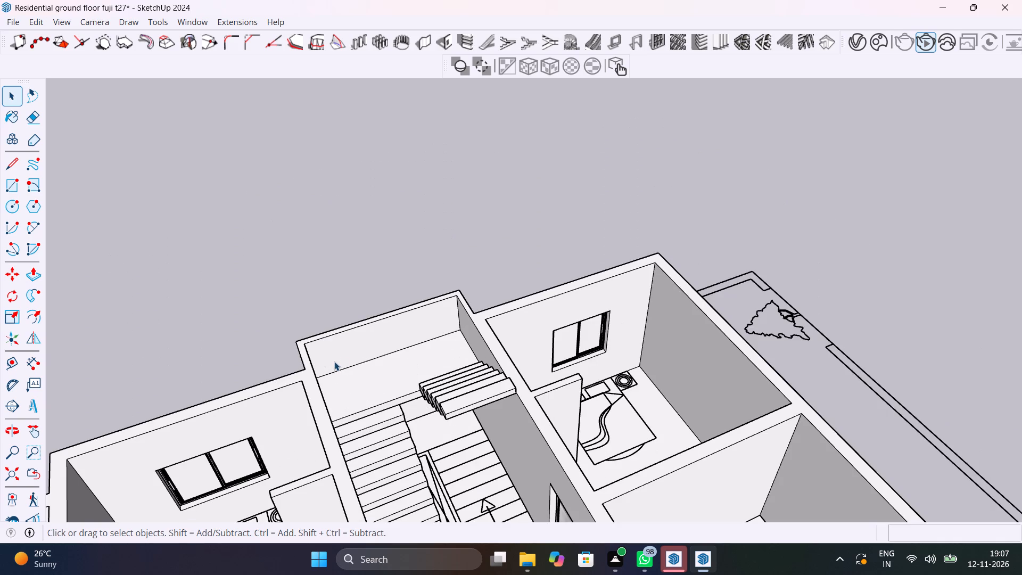
Examine the open ground floor model and its staircase, including the upper flight and landing, from several sides.
{"action": "scroll", "coordinate": [491, 385], "scroll_direction": "down", "scroll_amount": 14}
{"action": "middle_click_drag", "start_coordinate": [494, 424], "coordinate": [567, 357]}
{"action": "scroll", "coordinate": [486, 441], "scroll_direction": "up", "scroll_amount": 11}
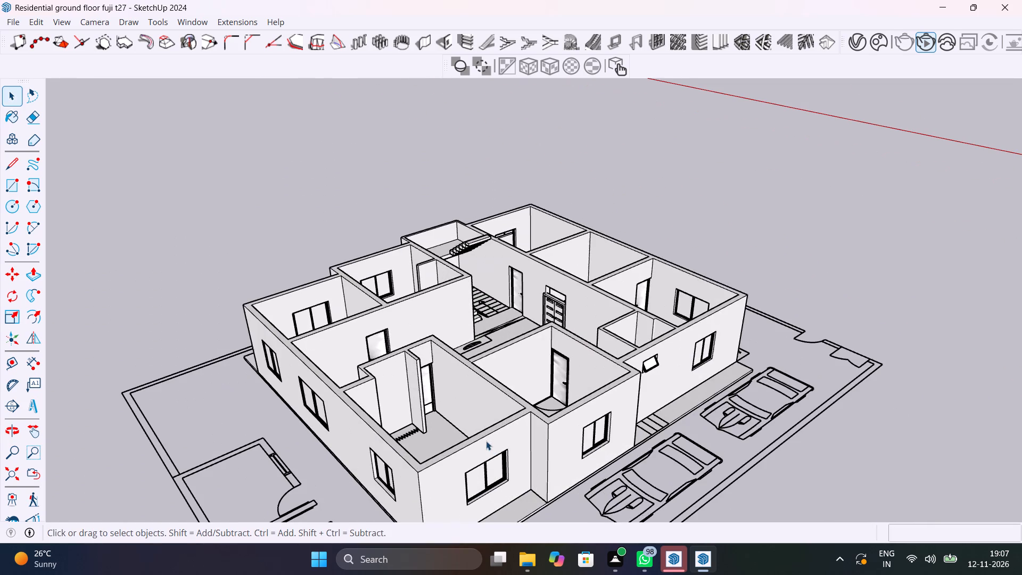
{"action": "middle_click_drag", "start_coordinate": [456, 443], "coordinate": [355, 496]}
{"action": "scroll", "coordinate": [542, 251], "scroll_direction": "up", "scroll_amount": 10}
{"action": "middle_click_drag", "start_coordinate": [545, 248], "coordinate": [554, 290], "text": "shift"}
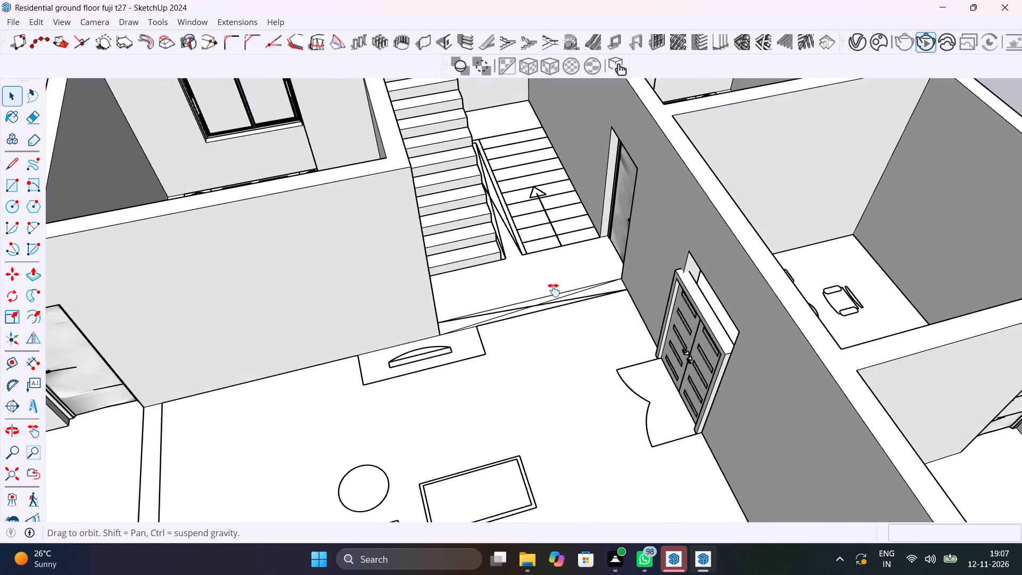
{"action": "middle_click_drag", "start_coordinate": [554, 290], "coordinate": [481, 294], "text": "shift"}
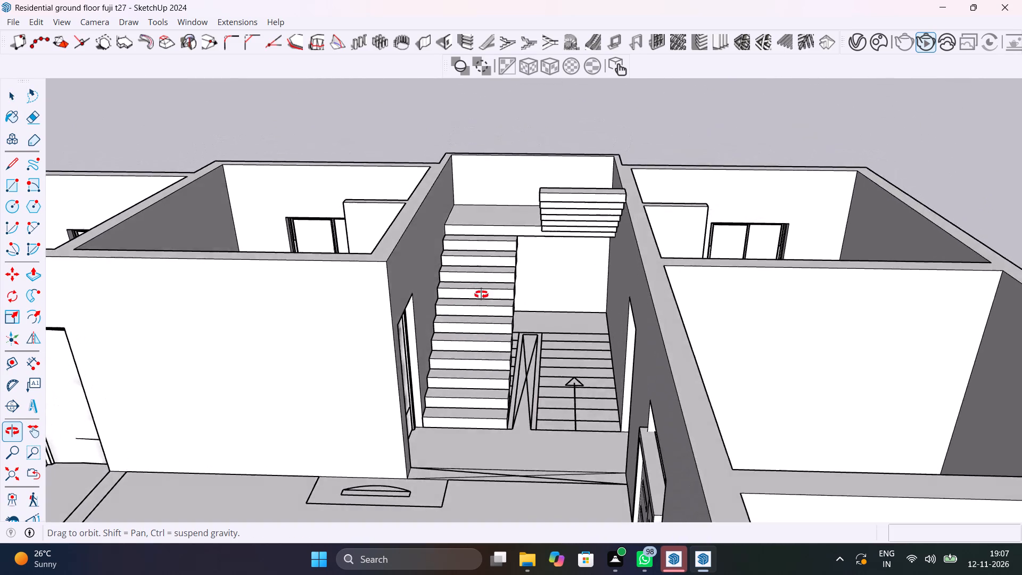
{"action": "middle_click_drag", "start_coordinate": [481, 294], "coordinate": [581, 439], "text": "shift"}
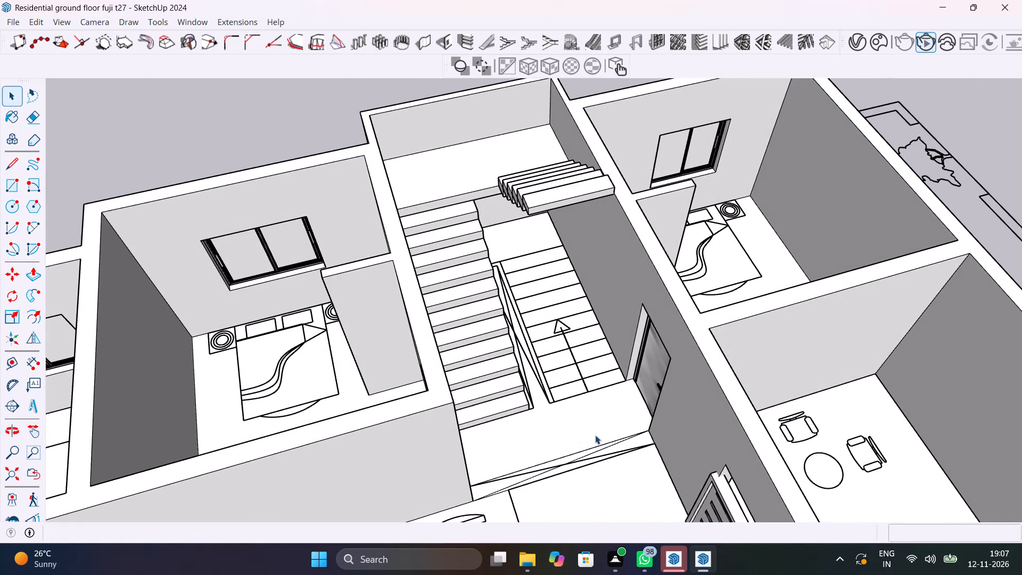
Examine the ground floor component from the outer walls and windows round to the stairwell and adjoining bedroom.
{"action": "left_click", "coordinate": [691, 424]}
{"action": "scroll", "coordinate": [690, 424], "scroll_direction": "down", "scroll_amount": 20}
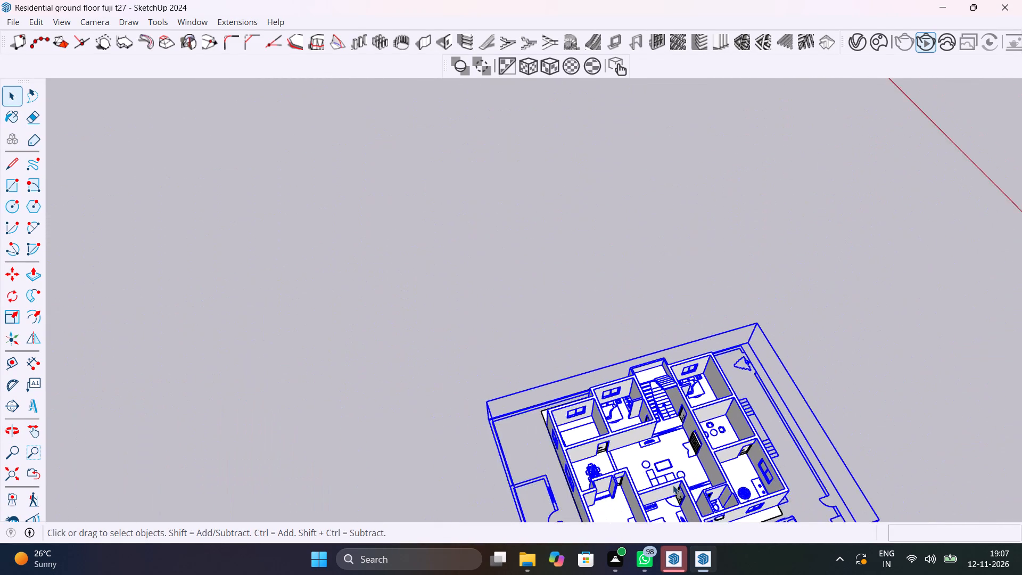
{"action": "middle_click_drag", "start_coordinate": [673, 485], "coordinate": [791, 288]}
{"action": "scroll", "coordinate": [728, 503], "scroll_direction": "up", "scroll_amount": 16}
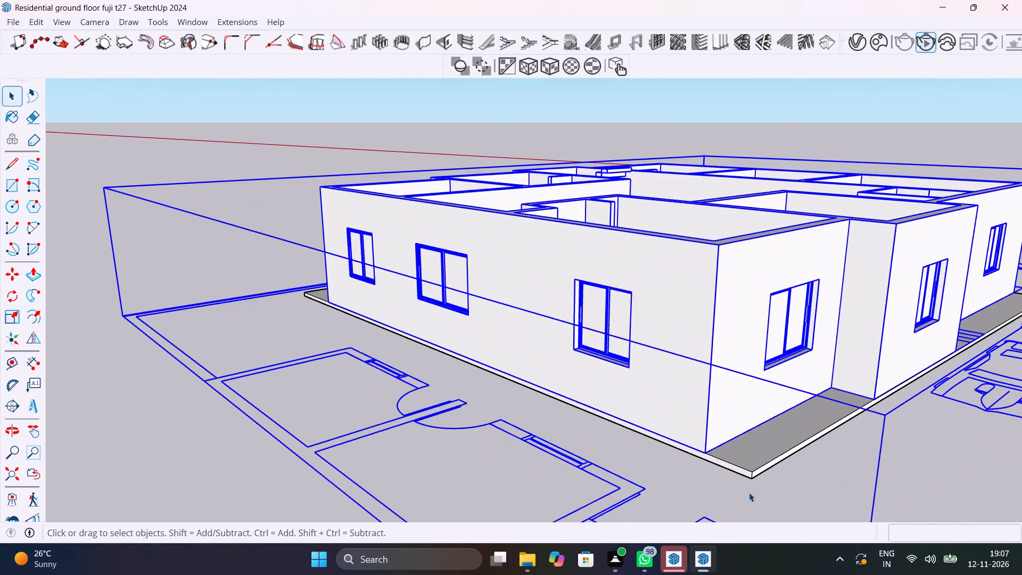
{"action": "middle_click_drag", "start_coordinate": [767, 489], "coordinate": [620, 501]}
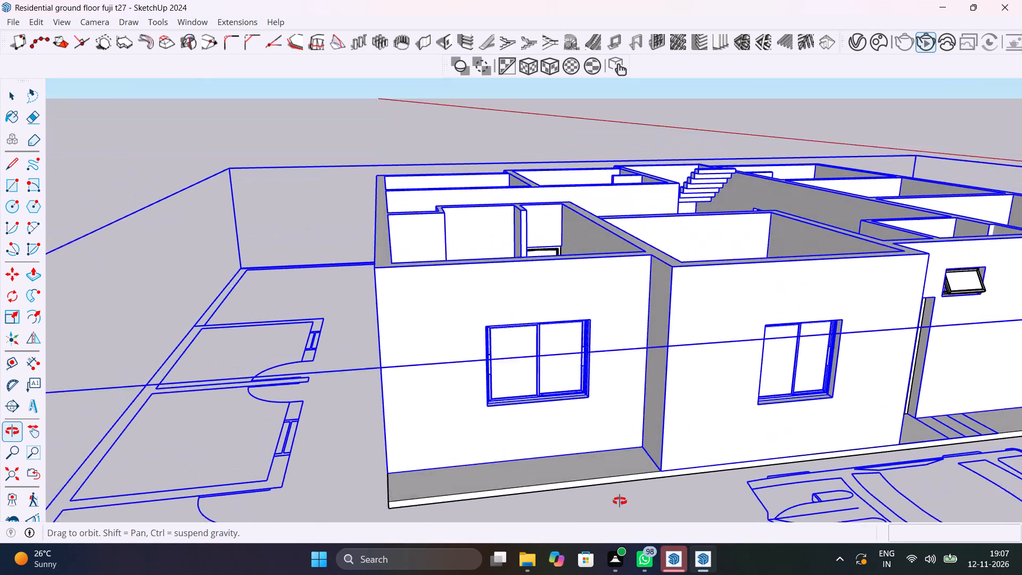
{"action": "middle_click_drag", "start_coordinate": [620, 501], "coordinate": [774, 532]}
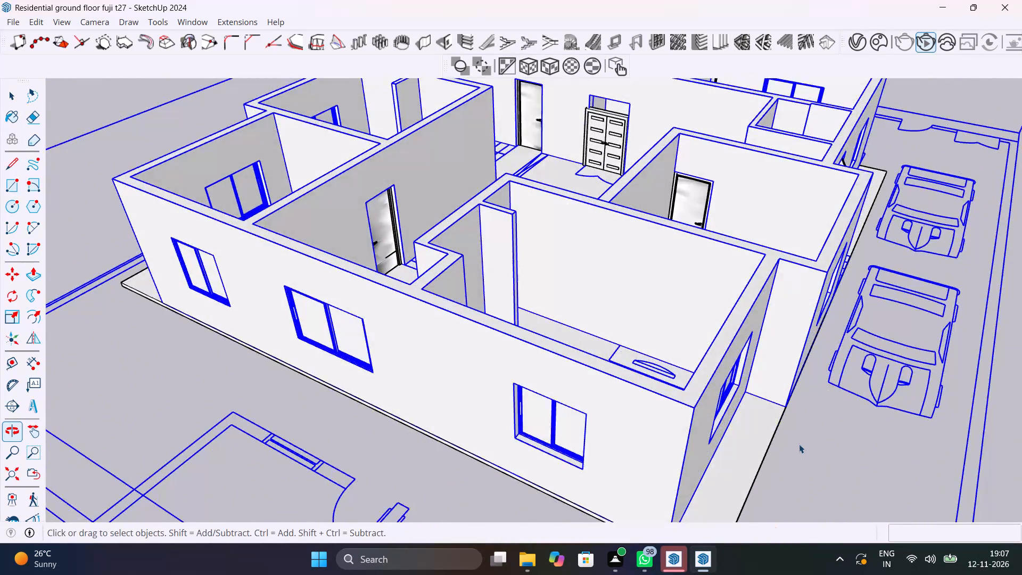
{"action": "scroll", "coordinate": [799, 443], "scroll_direction": "down", "scroll_amount": 6}
{"action": "left_click", "coordinate": [980, 130]}
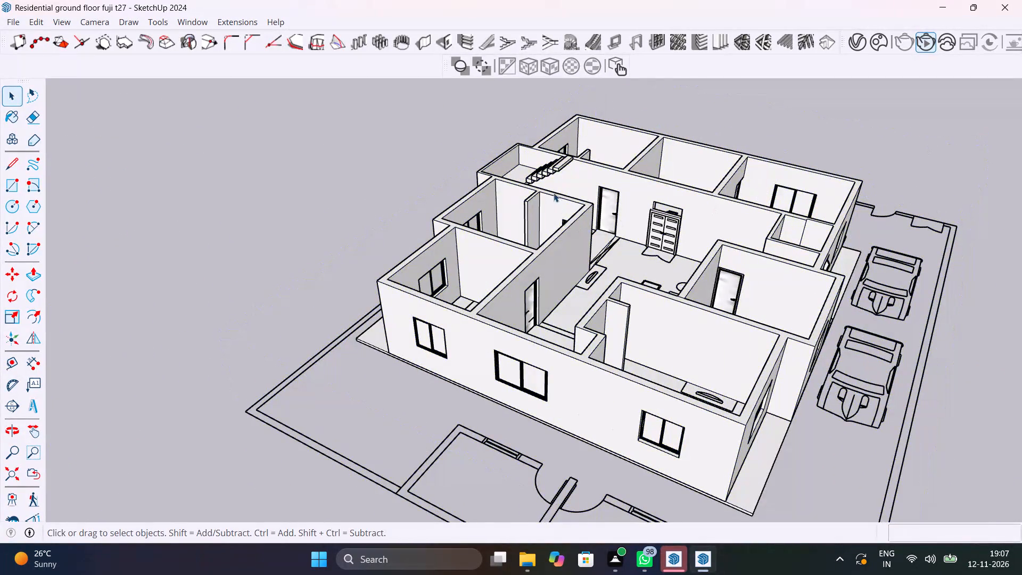
{"action": "scroll", "coordinate": [554, 191], "scroll_direction": "up", "scroll_amount": 5}
{"action": "left_click", "coordinate": [549, 157]}
{"action": "middle_click_drag", "start_coordinate": [549, 157], "coordinate": [542, 377]}
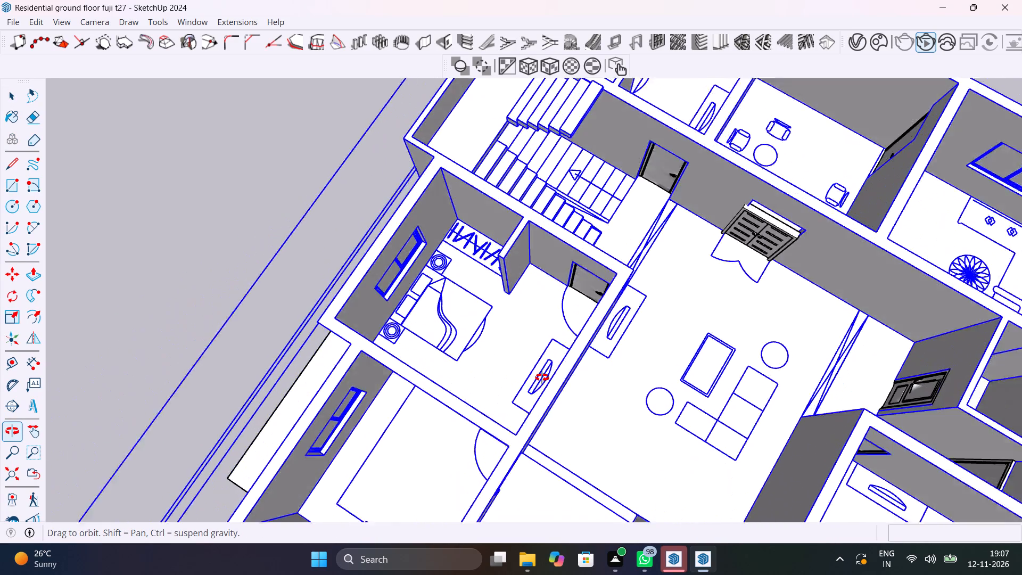
{"action": "middle_click_drag", "start_coordinate": [542, 377], "coordinate": [607, 523]}
Open the ground floor component at the stair landing and inspect the landing face and the neighbouring bedroom's door.
{"action": "double_click", "coordinate": [561, 276]}
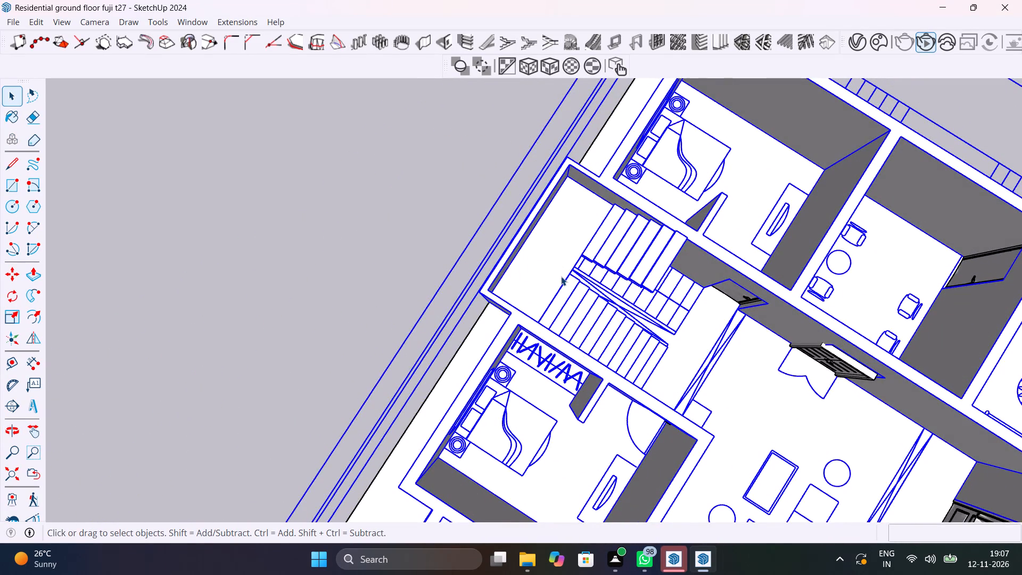
{"action": "scroll", "coordinate": [561, 276], "scroll_direction": "up", "scroll_amount": 5}
{"action": "left_click", "coordinate": [561, 276]}
{"action": "scroll", "coordinate": [561, 276], "scroll_direction": "down", "scroll_amount": 10}
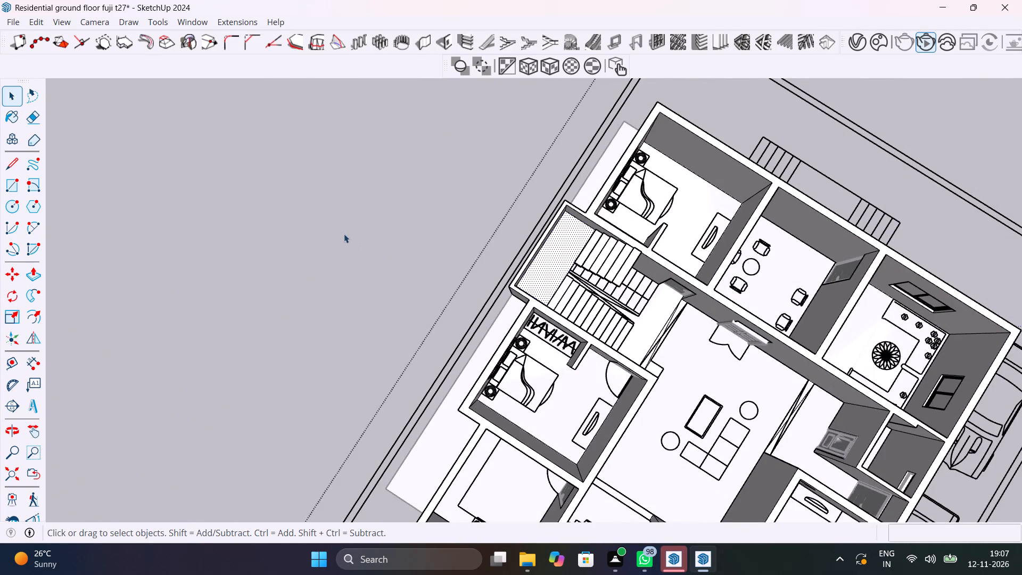
{"action": "left_click", "coordinate": [342, 232]}
{"action": "left_click", "coordinate": [623, 366]}
{"action": "middle_click_drag", "start_coordinate": [624, 366], "coordinate": [662, 220]}
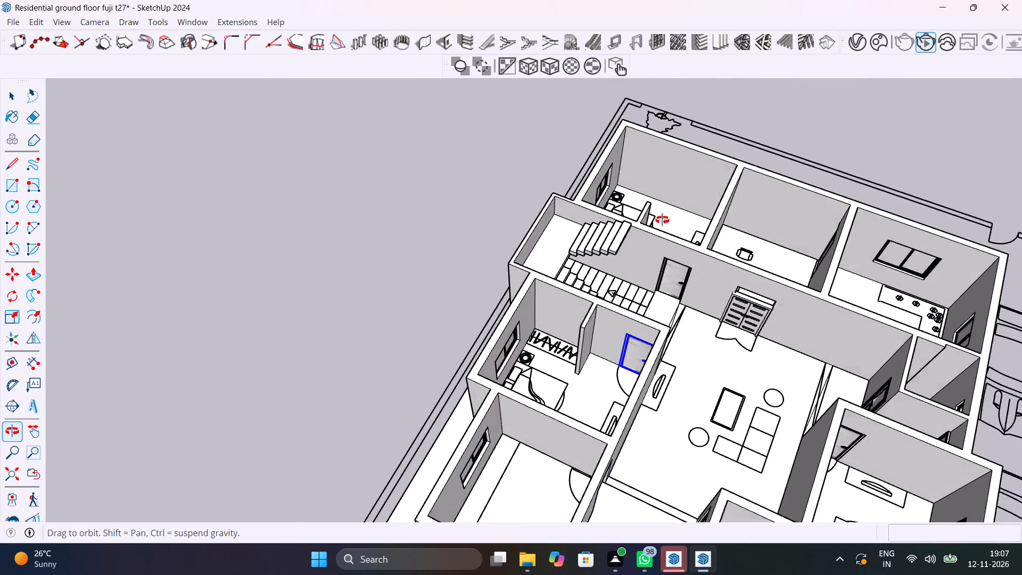
{"action": "middle_click_drag", "start_coordinate": [662, 220], "coordinate": [683, 201]}
{"action": "left_click", "coordinate": [649, 372]}
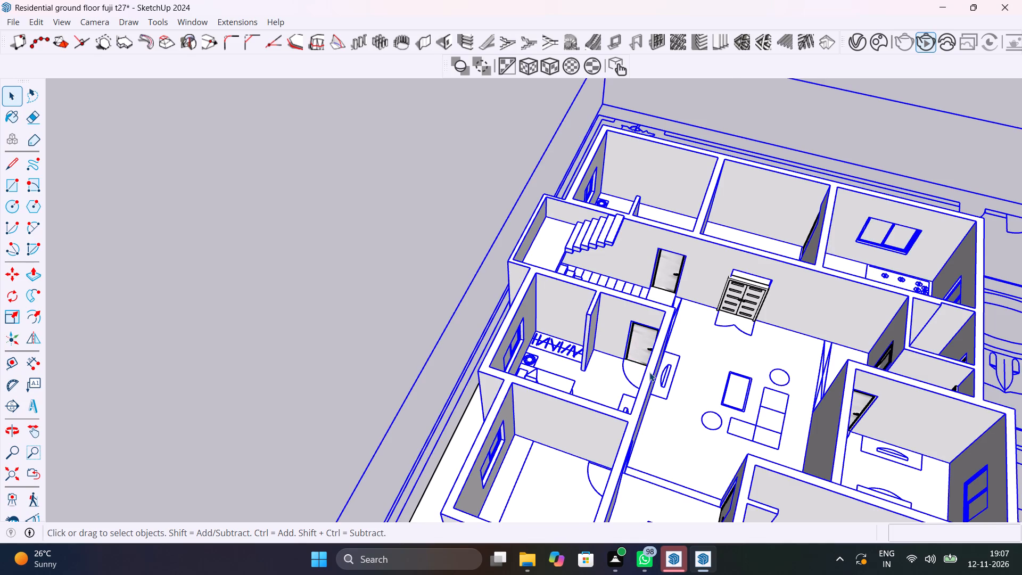
{"action": "scroll", "coordinate": [649, 372], "scroll_direction": "down", "scroll_amount": 11}
{"action": "middle_click_drag", "start_coordinate": [651, 391], "coordinate": [445, 239], "text": "shift"}
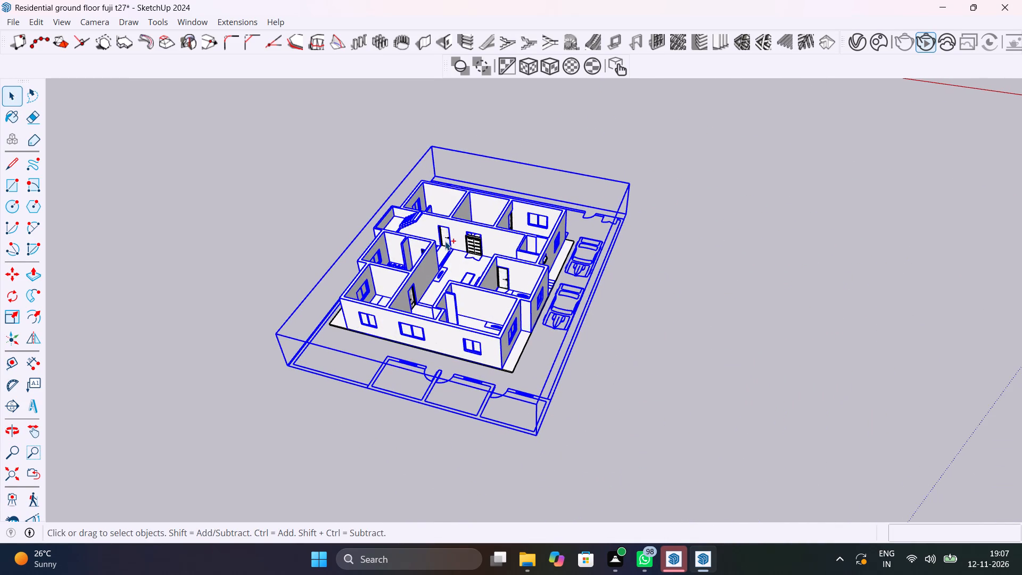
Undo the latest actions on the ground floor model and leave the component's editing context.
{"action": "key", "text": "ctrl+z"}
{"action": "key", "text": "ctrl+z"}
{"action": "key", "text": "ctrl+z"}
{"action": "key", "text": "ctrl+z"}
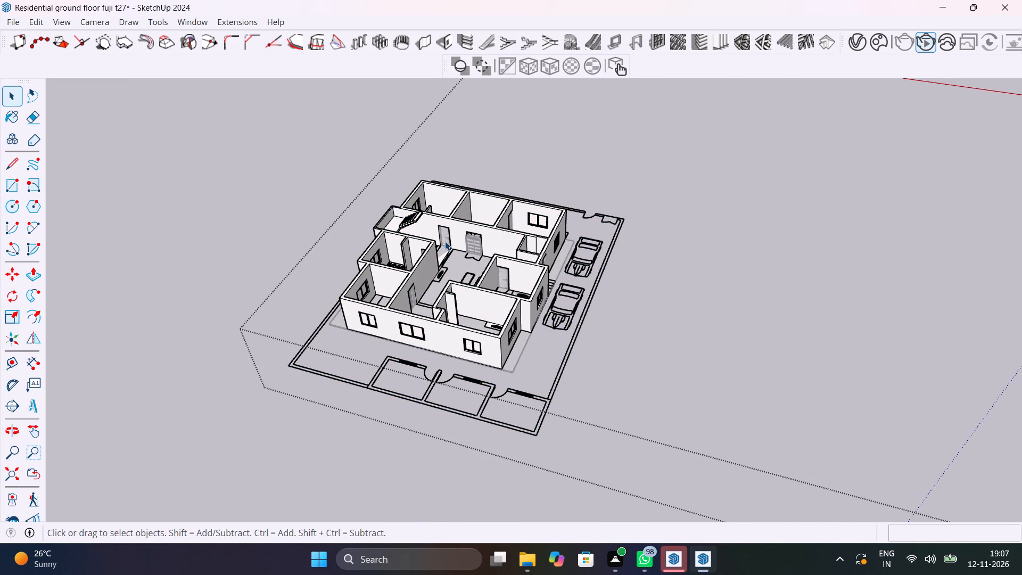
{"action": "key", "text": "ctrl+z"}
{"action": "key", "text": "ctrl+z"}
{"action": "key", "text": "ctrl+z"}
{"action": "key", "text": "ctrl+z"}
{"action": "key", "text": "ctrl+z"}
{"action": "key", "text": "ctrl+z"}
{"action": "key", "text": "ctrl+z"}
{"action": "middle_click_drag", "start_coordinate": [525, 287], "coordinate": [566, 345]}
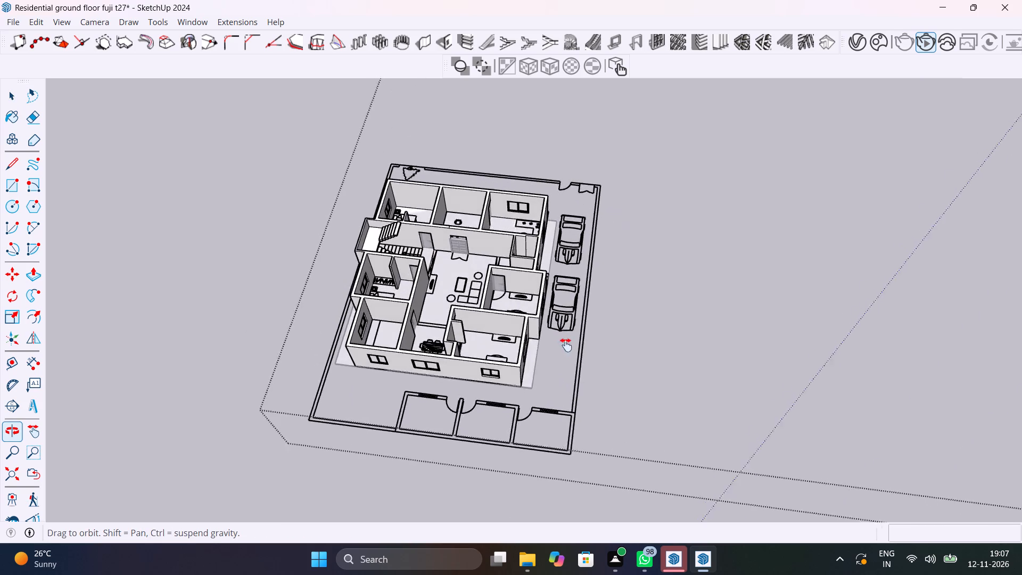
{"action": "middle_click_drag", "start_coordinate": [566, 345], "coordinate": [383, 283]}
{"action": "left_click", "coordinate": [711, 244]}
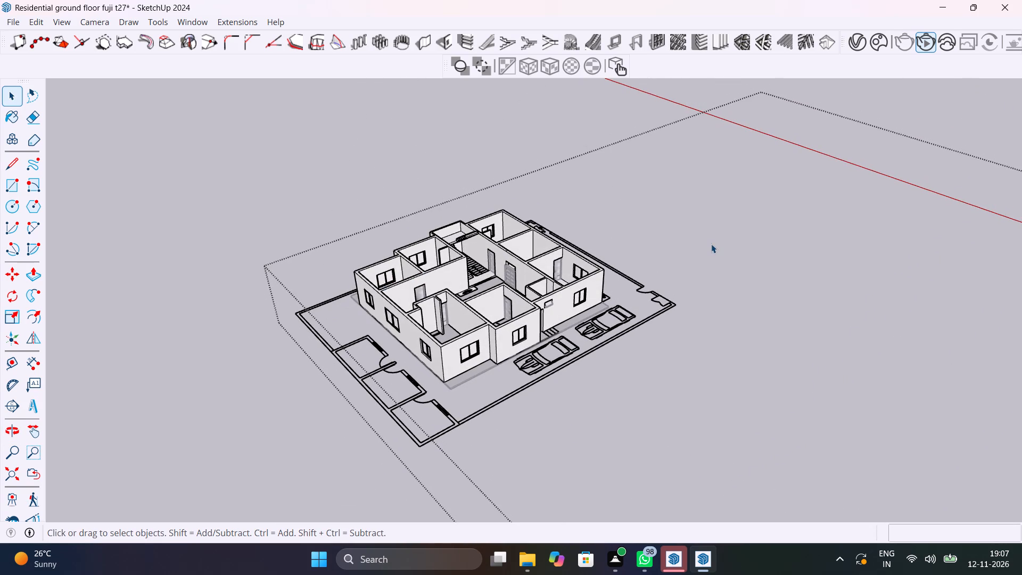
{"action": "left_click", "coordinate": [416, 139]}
Explode the component that holds the ground floor walls, staircase, cars and site plan lines.
{"action": "scroll", "coordinate": [460, 366], "scroll_direction": "up", "scroll_amount": 2}
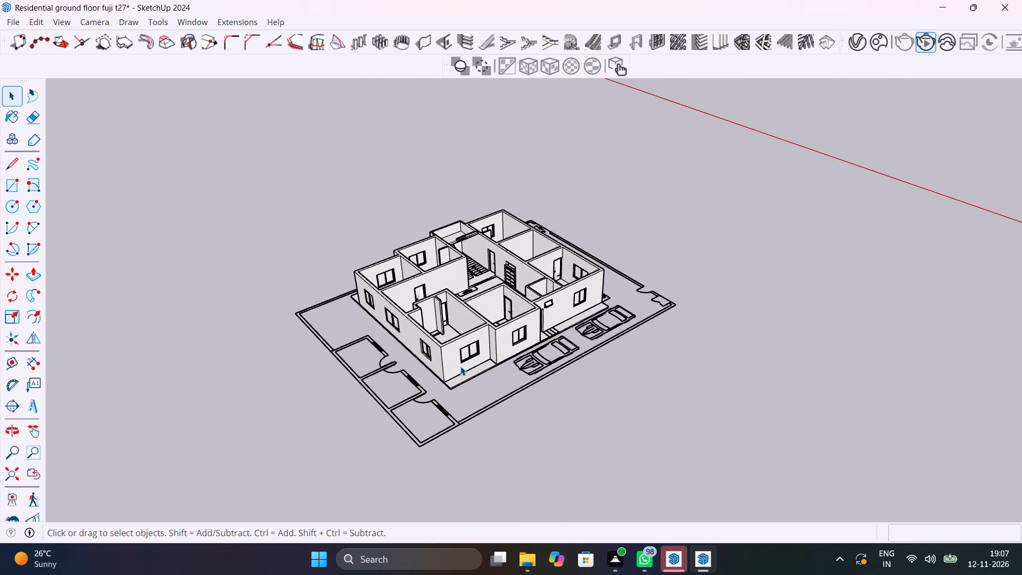
{"action": "scroll", "coordinate": [460, 366], "scroll_direction": "up", "scroll_amount": 3}
{"action": "left_click", "coordinate": [450, 345]}
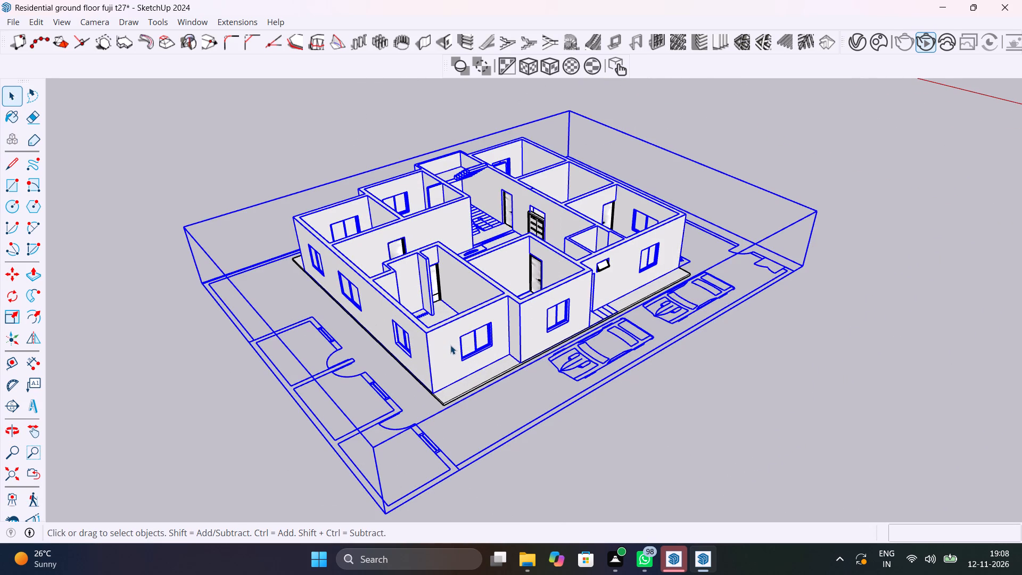
{"action": "right_click", "coordinate": [450, 345]}
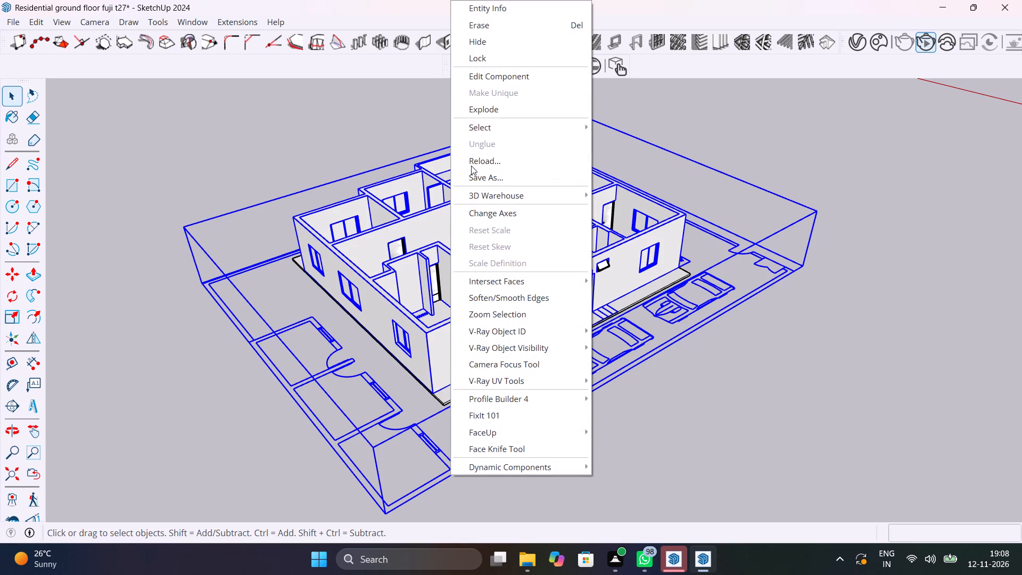
{"action": "left_click", "coordinate": [477, 109]}
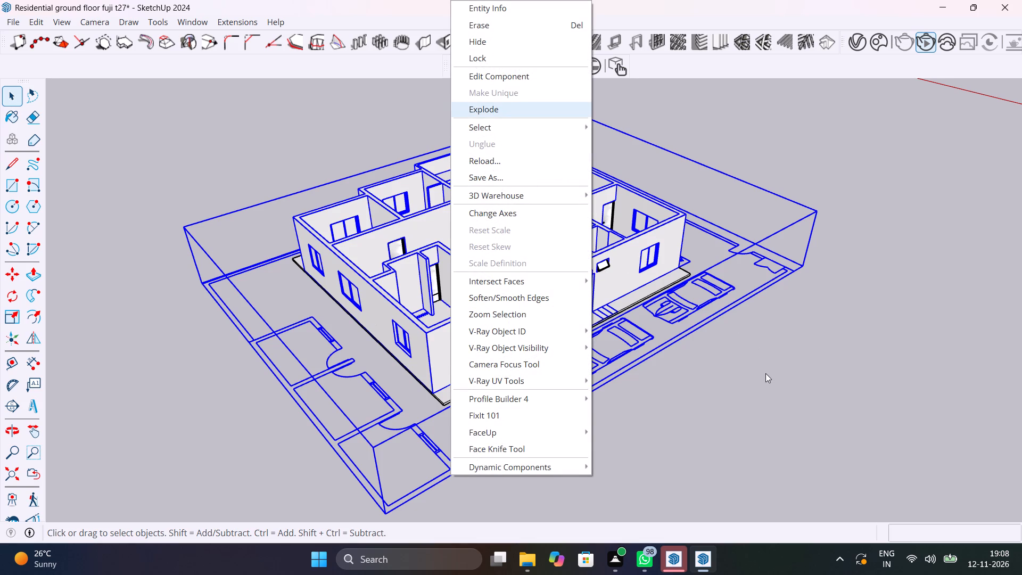
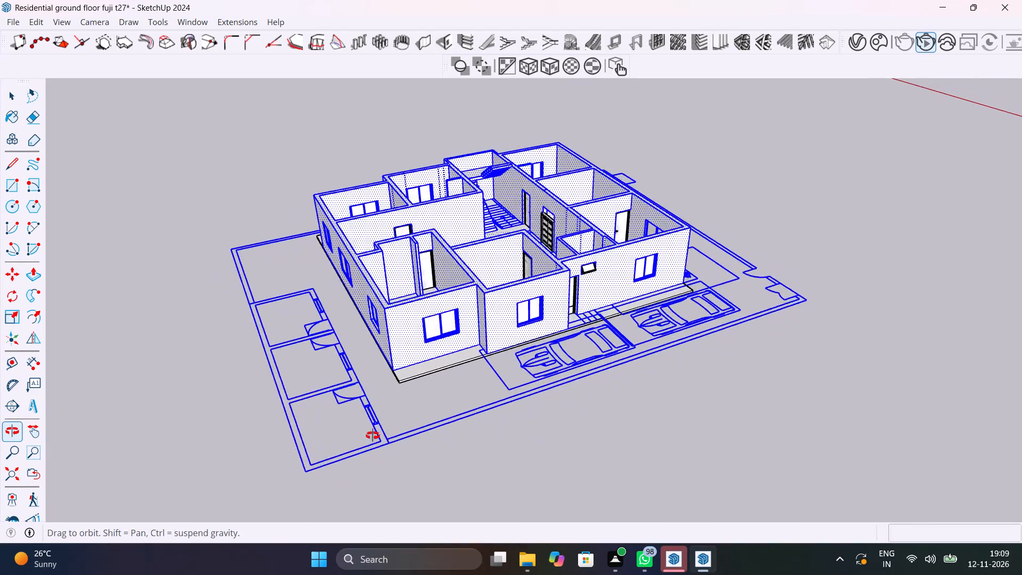
Highlight the connected wall geometry and examine the interior wall faces for leftover dividing lines.
{"action": "left_click", "coordinate": [706, 461]}
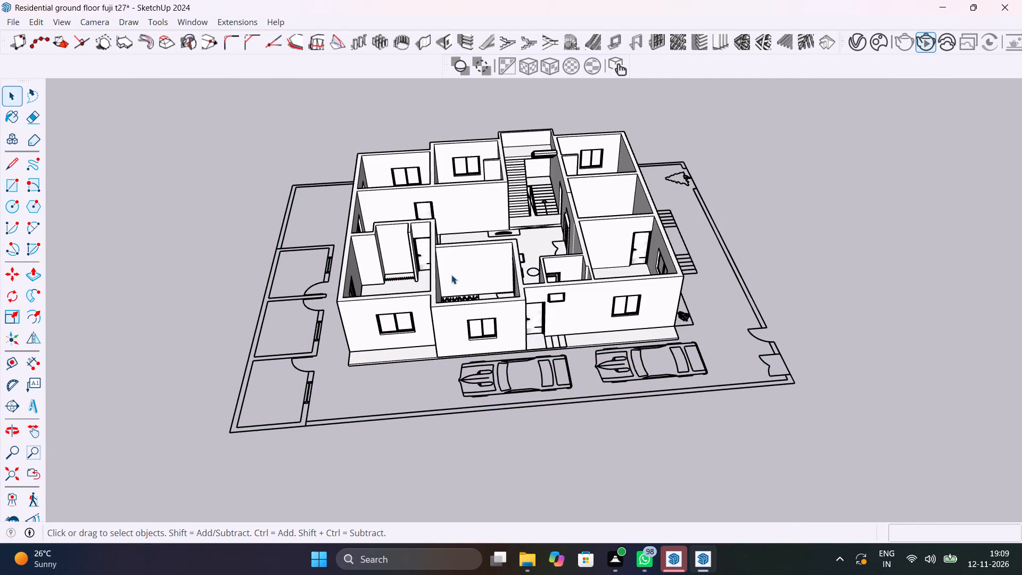
{"action": "scroll", "coordinate": [498, 260], "scroll_direction": "up", "scroll_amount": 9}
{"action": "left_click", "coordinate": [498, 248]}
{"action": "middle_click_drag", "start_coordinate": [498, 248], "coordinate": [506, 335]}
{"action": "triple_click", "coordinate": [505, 336]}
{"action": "left_click", "coordinate": [505, 336]}
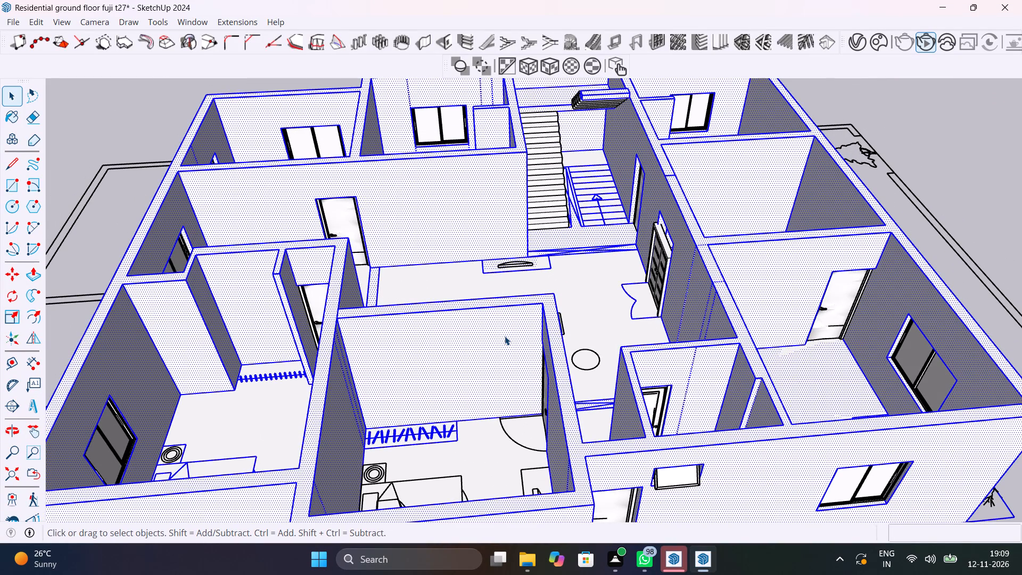
{"action": "middle_click_drag", "start_coordinate": [506, 336], "coordinate": [664, 490], "text": "shift"}
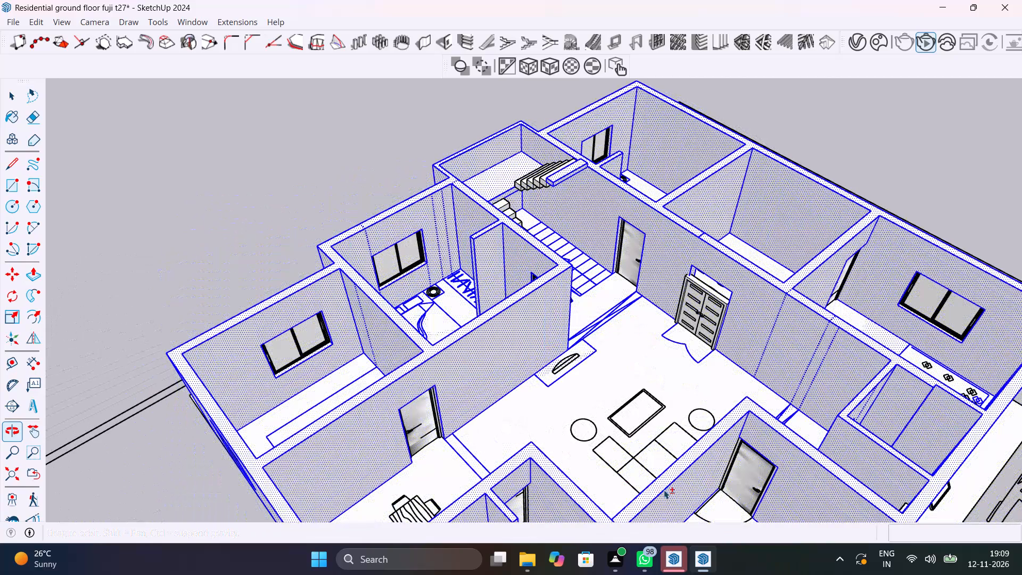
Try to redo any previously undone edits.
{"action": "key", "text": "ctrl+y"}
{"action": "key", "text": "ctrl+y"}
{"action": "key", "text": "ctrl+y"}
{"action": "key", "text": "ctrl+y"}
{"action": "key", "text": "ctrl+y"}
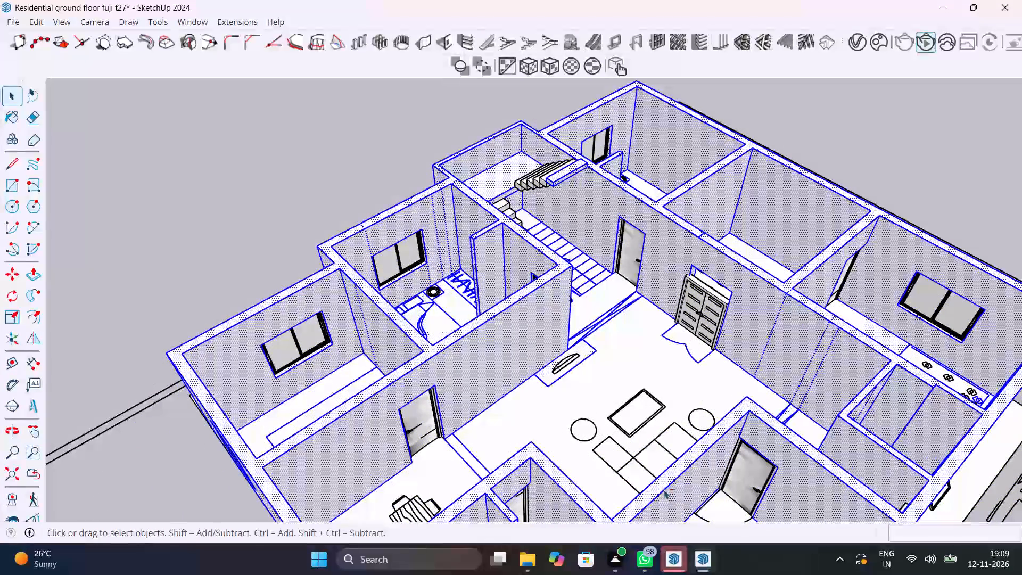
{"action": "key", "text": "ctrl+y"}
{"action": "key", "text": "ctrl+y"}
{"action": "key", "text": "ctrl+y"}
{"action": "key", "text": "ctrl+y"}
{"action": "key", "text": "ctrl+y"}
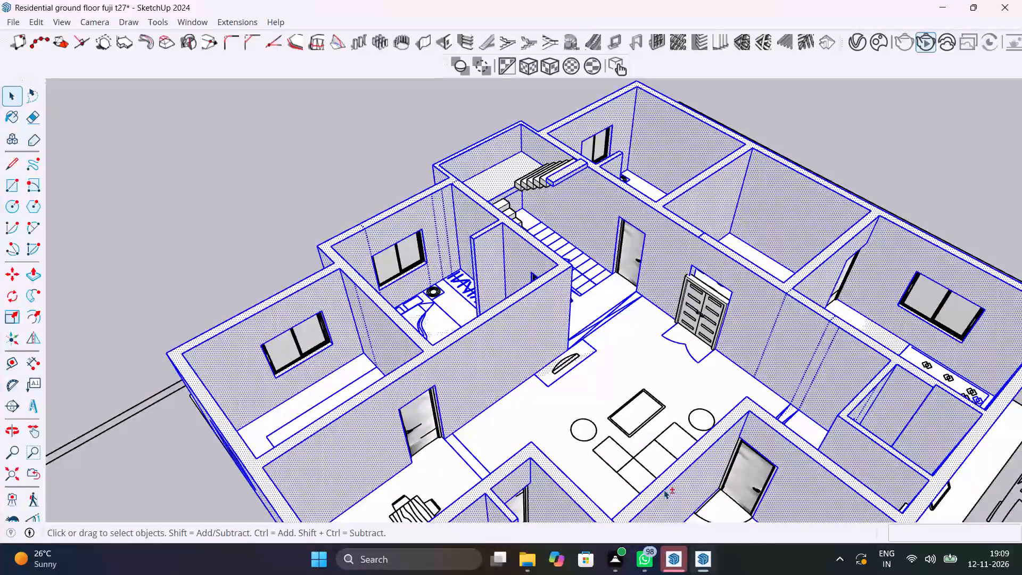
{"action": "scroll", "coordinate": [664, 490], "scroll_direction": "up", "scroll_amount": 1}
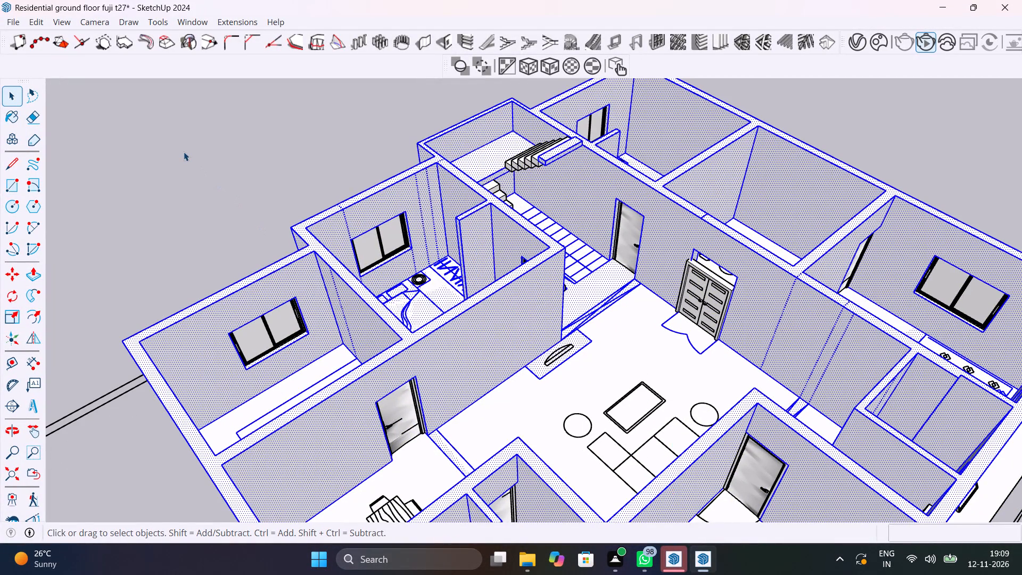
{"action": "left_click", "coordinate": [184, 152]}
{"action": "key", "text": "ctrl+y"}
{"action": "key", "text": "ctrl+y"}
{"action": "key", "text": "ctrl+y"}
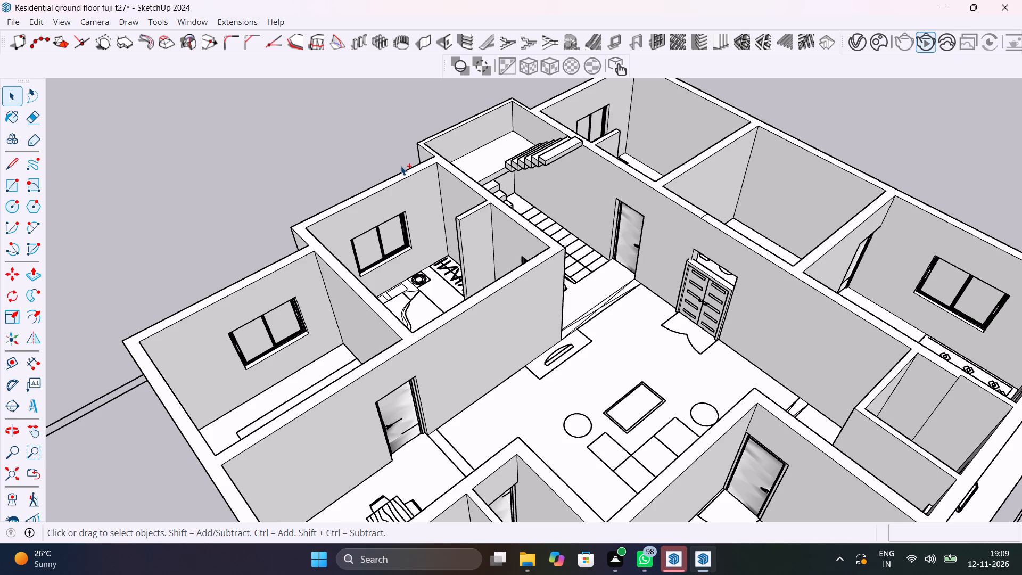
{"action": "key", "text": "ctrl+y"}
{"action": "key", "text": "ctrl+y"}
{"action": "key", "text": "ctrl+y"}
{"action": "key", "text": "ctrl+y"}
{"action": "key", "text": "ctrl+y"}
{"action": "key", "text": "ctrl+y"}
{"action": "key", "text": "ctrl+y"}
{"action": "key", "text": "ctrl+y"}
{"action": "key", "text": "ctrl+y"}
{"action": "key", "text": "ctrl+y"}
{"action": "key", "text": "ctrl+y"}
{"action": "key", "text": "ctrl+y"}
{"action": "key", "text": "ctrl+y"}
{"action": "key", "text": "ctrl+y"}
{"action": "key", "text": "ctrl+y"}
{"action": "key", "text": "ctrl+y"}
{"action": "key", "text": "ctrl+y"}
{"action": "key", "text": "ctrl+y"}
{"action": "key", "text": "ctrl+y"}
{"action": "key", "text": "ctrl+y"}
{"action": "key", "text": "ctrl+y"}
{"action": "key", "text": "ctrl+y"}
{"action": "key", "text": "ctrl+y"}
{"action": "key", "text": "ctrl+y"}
Save the model.
{"action": "key", "text": "ctrl+s"}
Highlight the connected walls again and examine the rooms from several sides for stray dividing lines.
{"action": "scroll", "coordinate": [415, 161], "scroll_direction": "down", "scroll_amount": 6}
{"action": "middle_click_drag", "start_coordinate": [461, 226], "coordinate": [526, 217]}
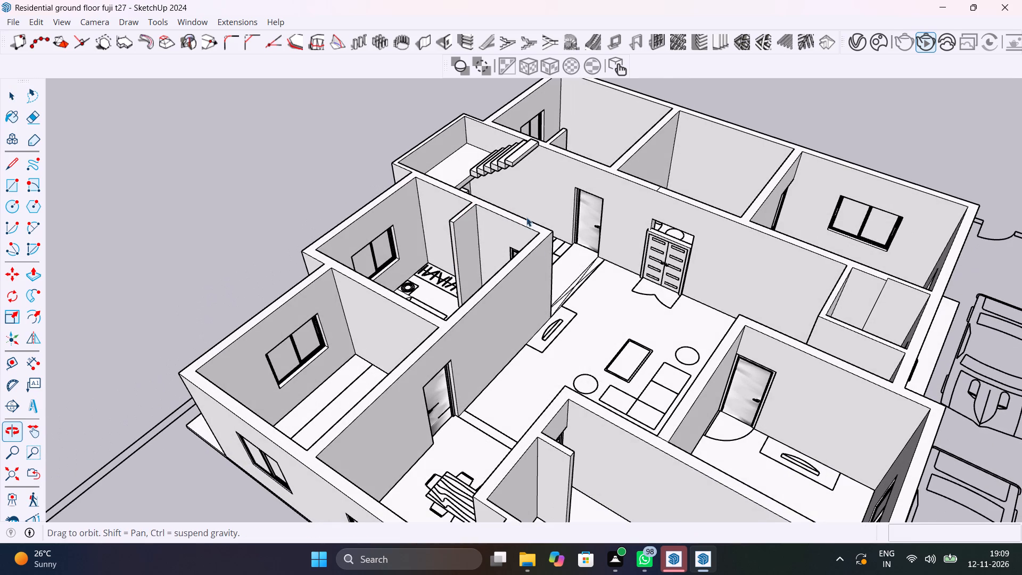
{"action": "left_click", "coordinate": [542, 267]}
{"action": "triple_click", "coordinate": [542, 267]}
{"action": "left_click", "coordinate": [542, 267]}
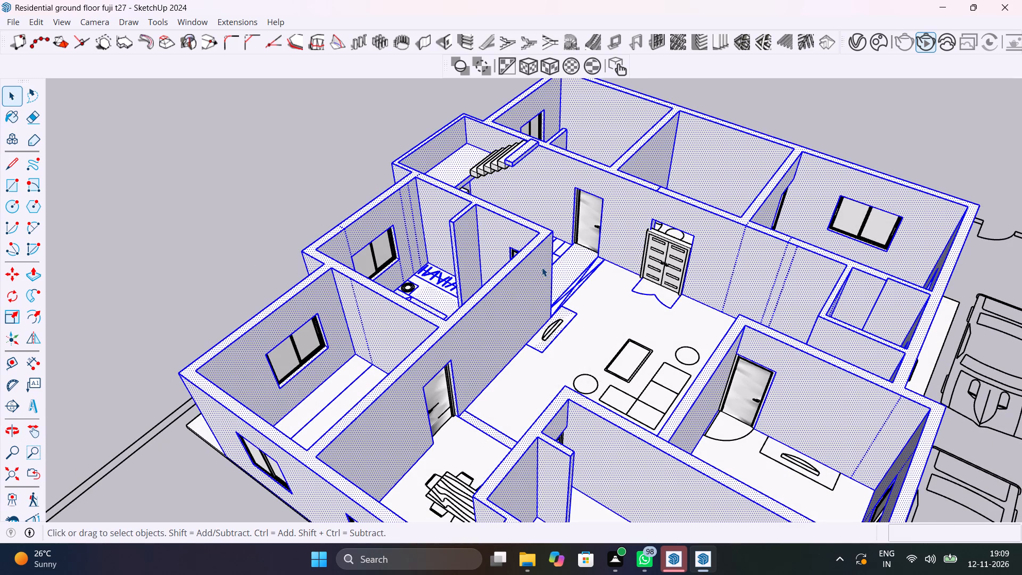
{"action": "middle_click_drag", "start_coordinate": [564, 267], "coordinate": [169, 229]}
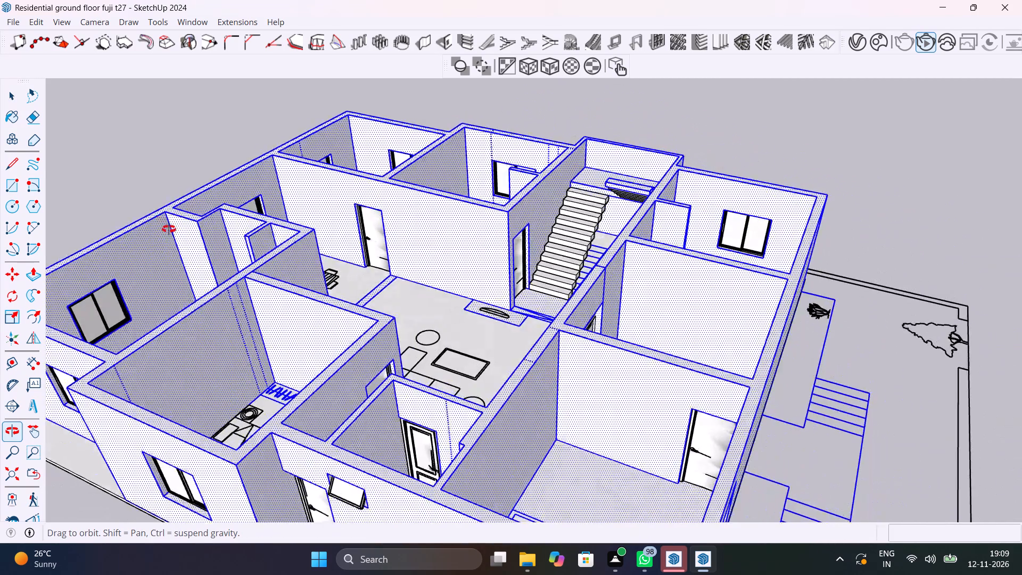
{"action": "middle_click_drag", "start_coordinate": [169, 229], "coordinate": [453, 271]}
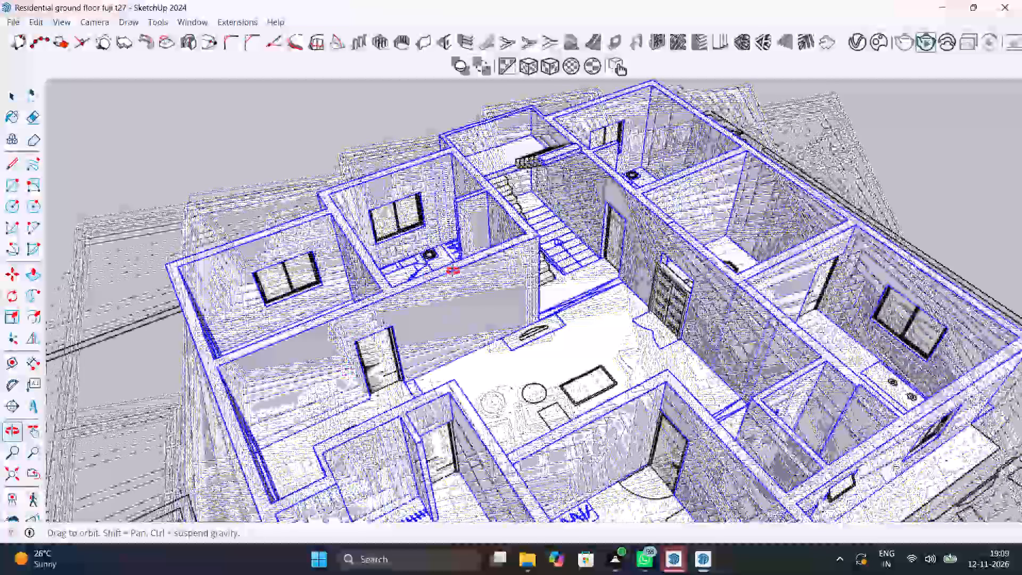
{"action": "middle_click_drag", "start_coordinate": [453, 271], "coordinate": [455, 273]}
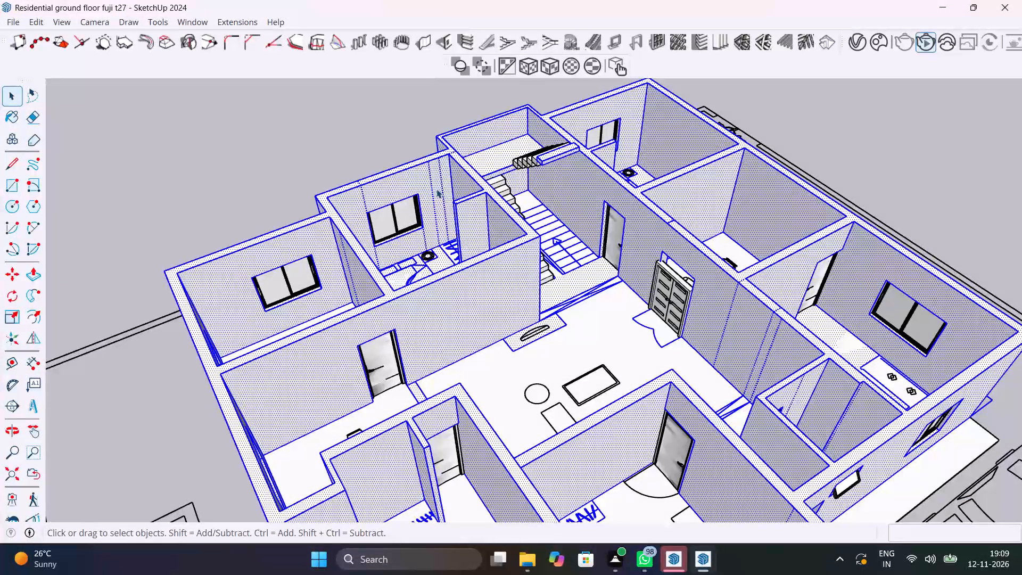
Delete the two vertical dividing lines between the window and the wardrobe-side corner in the bedroom beside the staircase.
{"action": "scroll", "coordinate": [436, 189], "scroll_direction": "up", "scroll_amount": 10}
{"action": "left_click", "coordinate": [453, 187]}
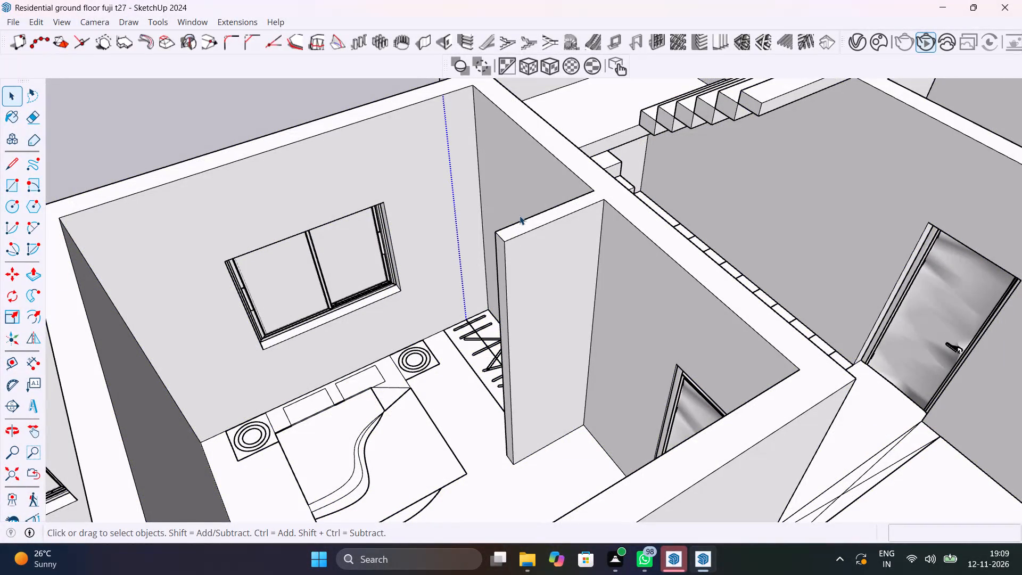
{"action": "key", "text": "Delete"}
{"action": "left_click", "coordinate": [444, 212]}
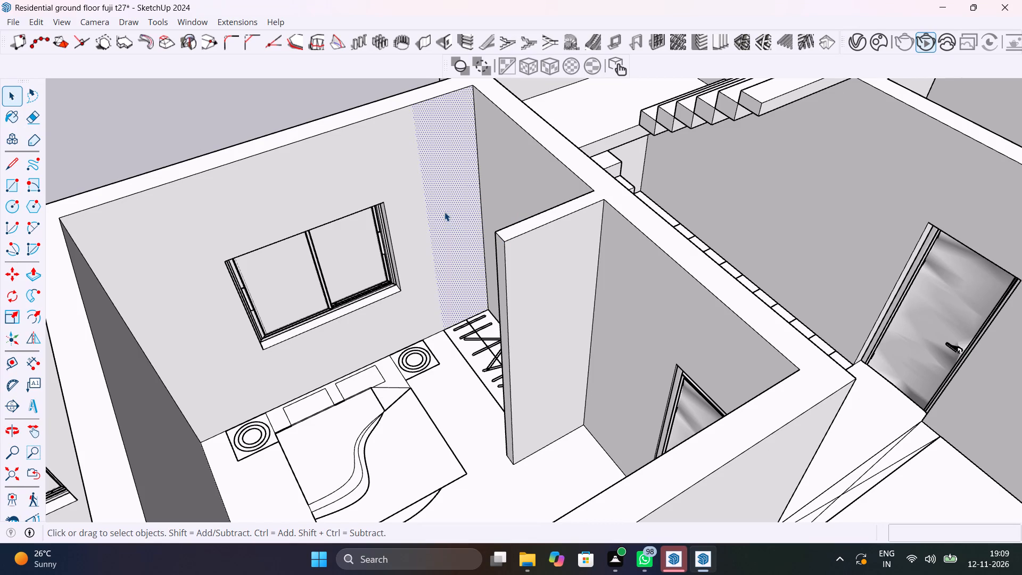
{"action": "double_click", "coordinate": [443, 211]}
{"action": "double_click", "coordinate": [431, 215]}
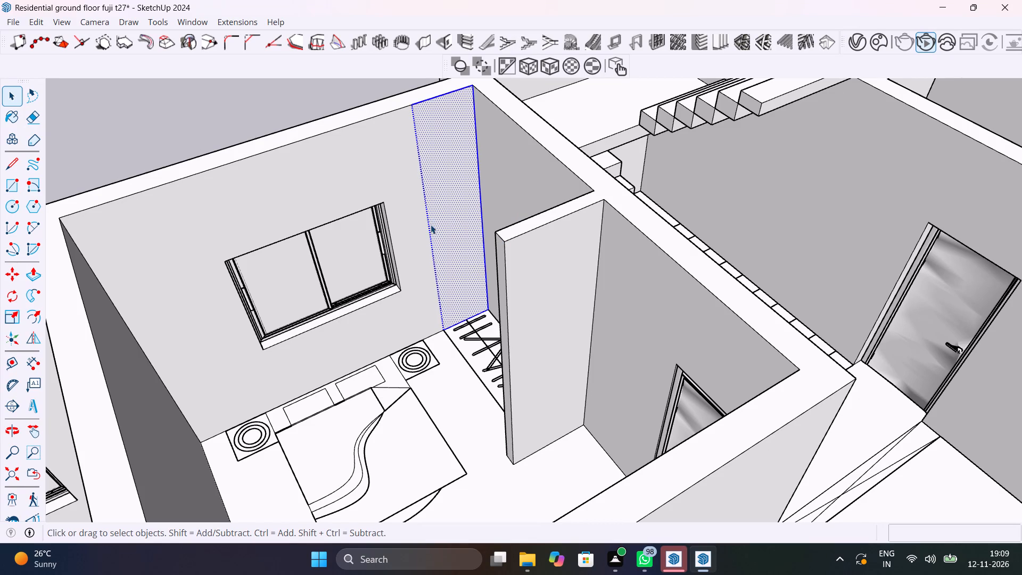
{"action": "left_click_drag", "start_coordinate": [431, 232], "coordinate": [431, 240]}
{"action": "double_click", "coordinate": [431, 240]}
{"action": "left_click", "coordinate": [431, 240]}
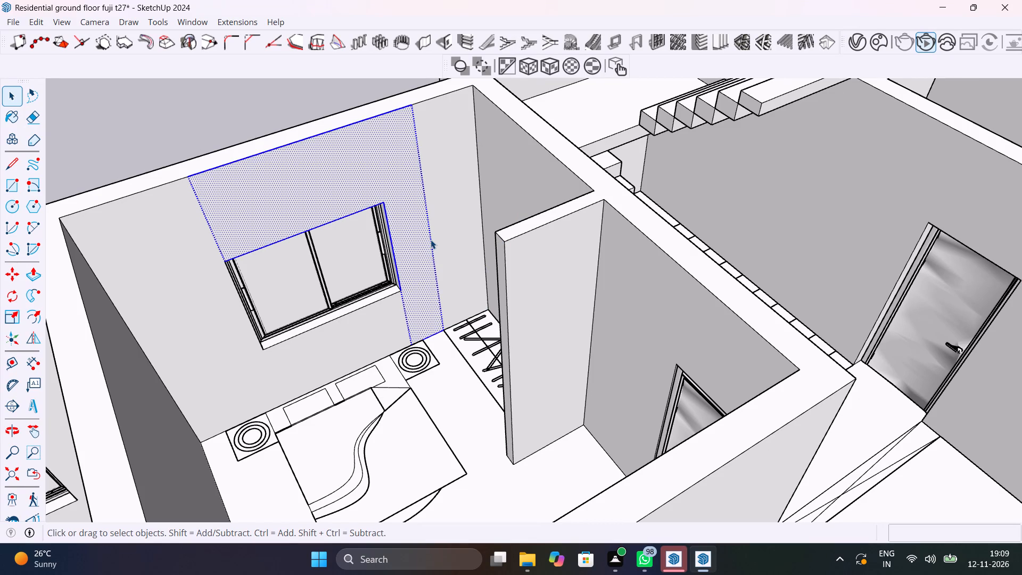
{"action": "left_click", "coordinate": [431, 240]}
{"action": "key", "text": "Delete"}
{"action": "left_click", "coordinate": [431, 240]}
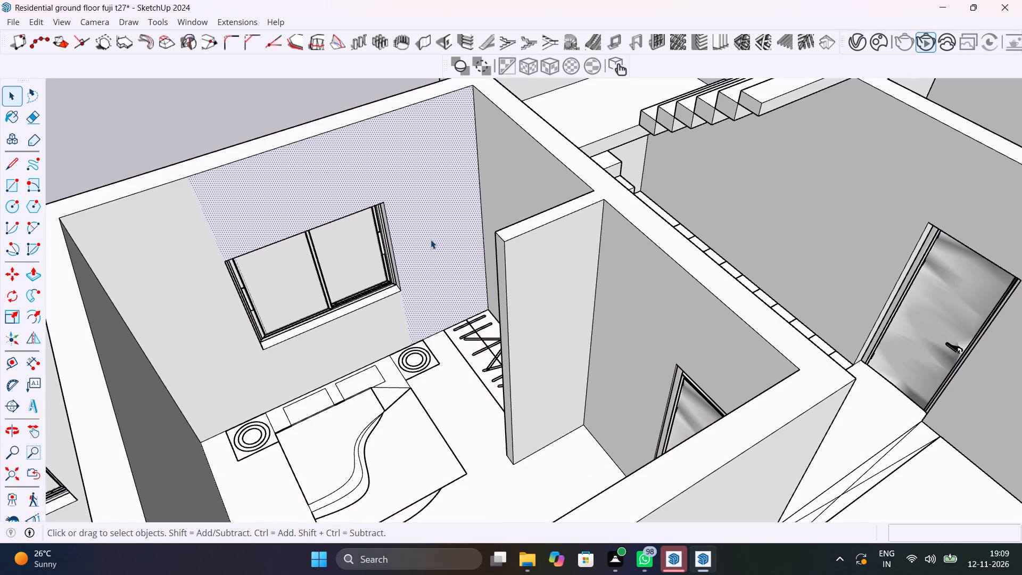
Delete the short dividing lines running from the window's lower corners to the floor on the same bedroom wall.
{"action": "double_click", "coordinate": [431, 240]}
{"action": "left_click", "coordinate": [407, 318]}
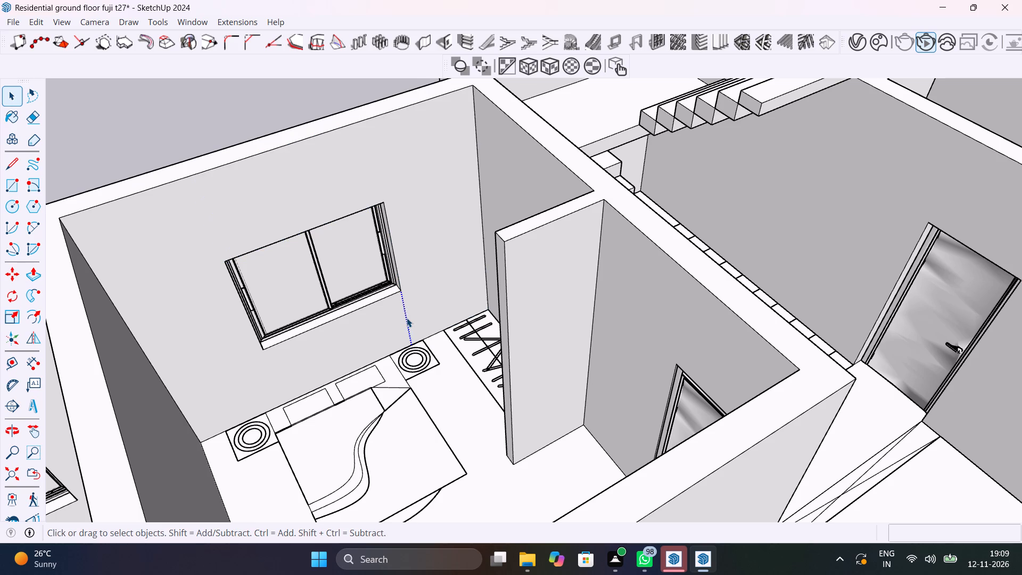
{"action": "key", "text": "Delete"}
{"action": "left_click", "coordinate": [395, 318]}
{"action": "double_click", "coordinate": [395, 318]}
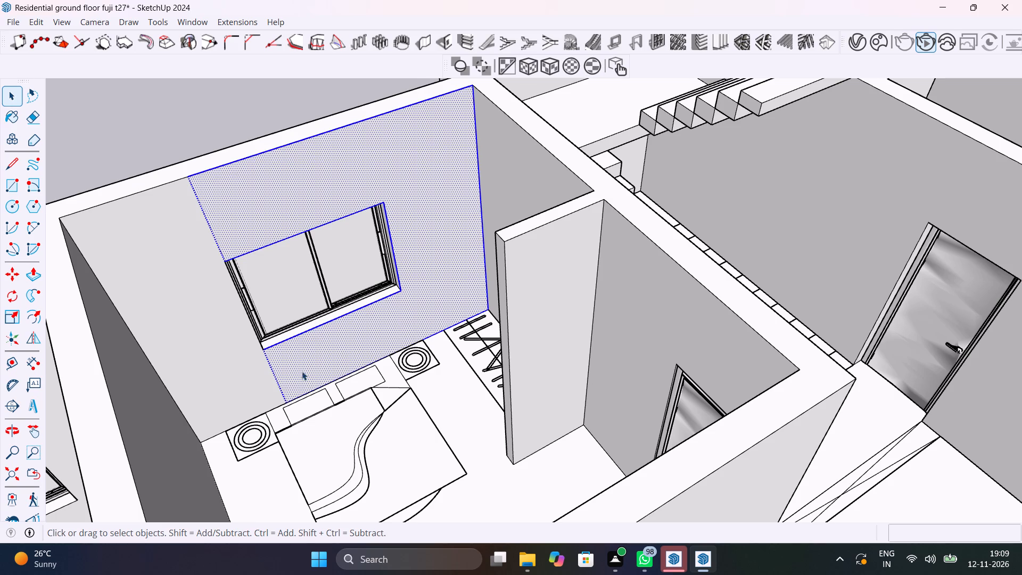
{"action": "left_click", "coordinate": [281, 387]}
{"action": "key", "text": "Delete"}
{"action": "left_click", "coordinate": [266, 378]}
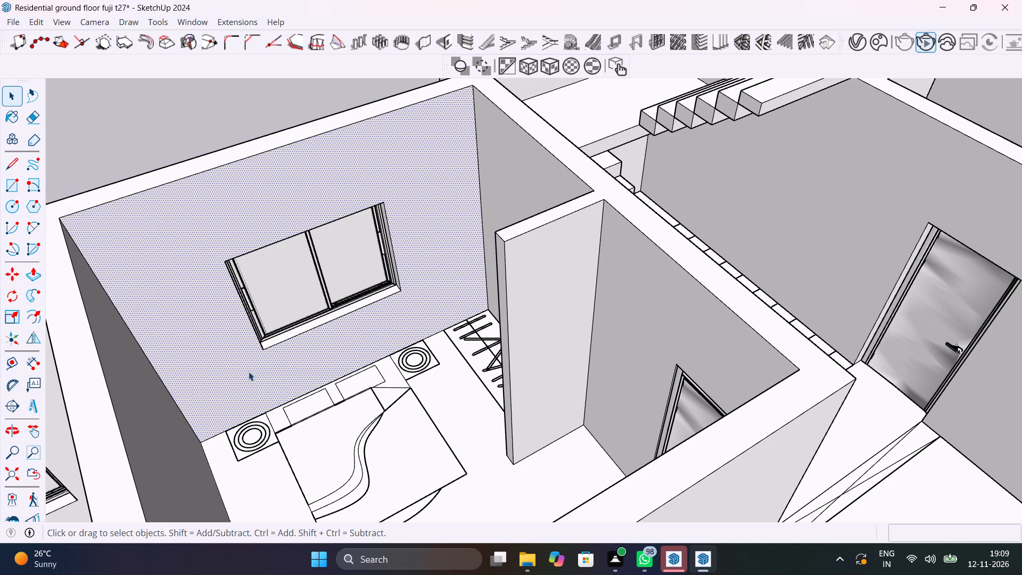
Delete vertical dividing lines on the long living room wall, between the double door and the corner beyond it.
{"action": "scroll", "coordinate": [327, 331], "scroll_direction": "down", "scroll_amount": 13}
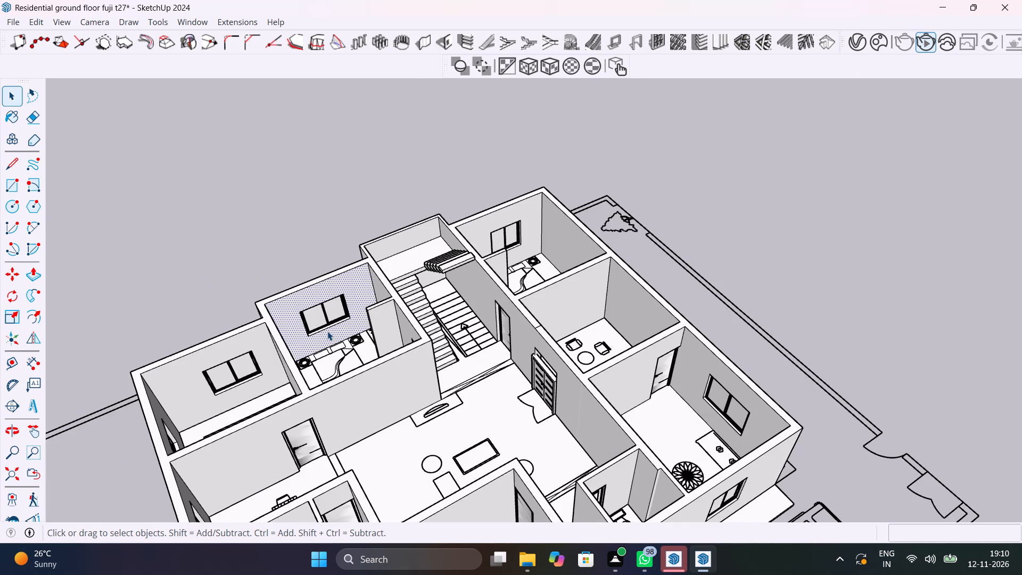
{"action": "scroll", "coordinate": [469, 285], "scroll_direction": "down", "scroll_amount": 6}
{"action": "left_click", "coordinate": [539, 356]}
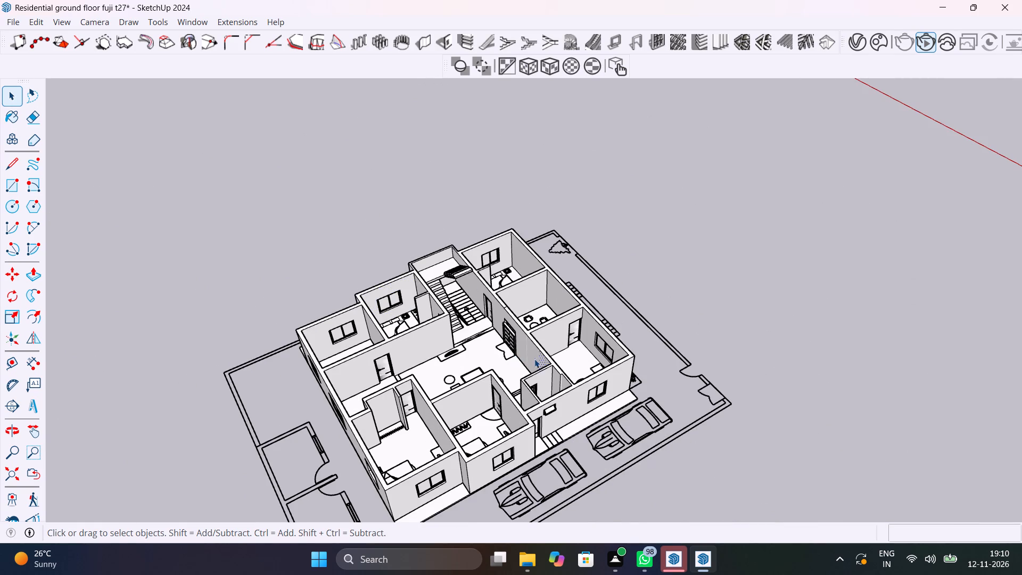
{"action": "middle_click_drag", "start_coordinate": [615, 342], "coordinate": [914, 325]}
{"action": "scroll", "coordinate": [603, 340], "scroll_direction": "up", "scroll_amount": 9}
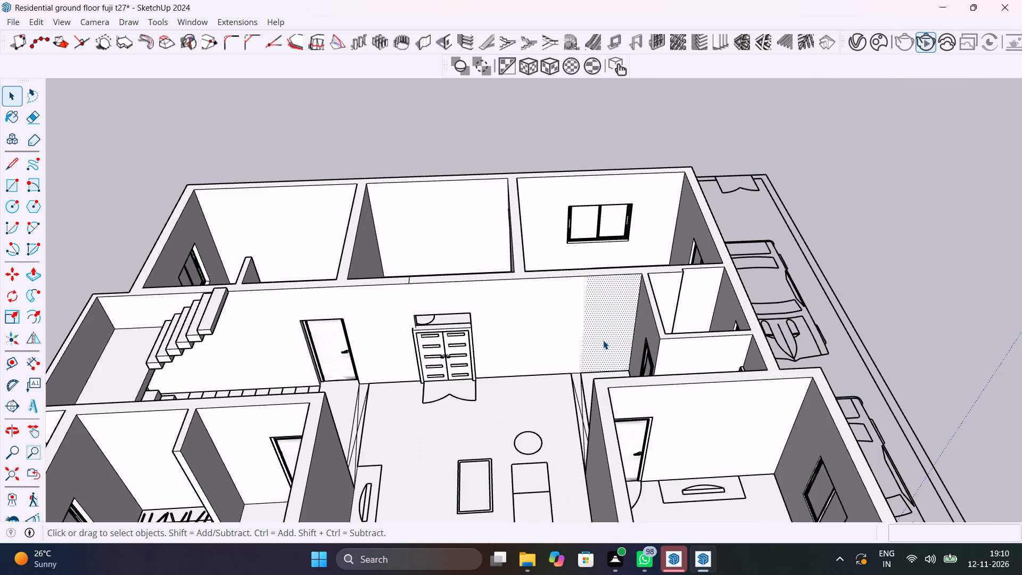
{"action": "double_click", "coordinate": [595, 334]}
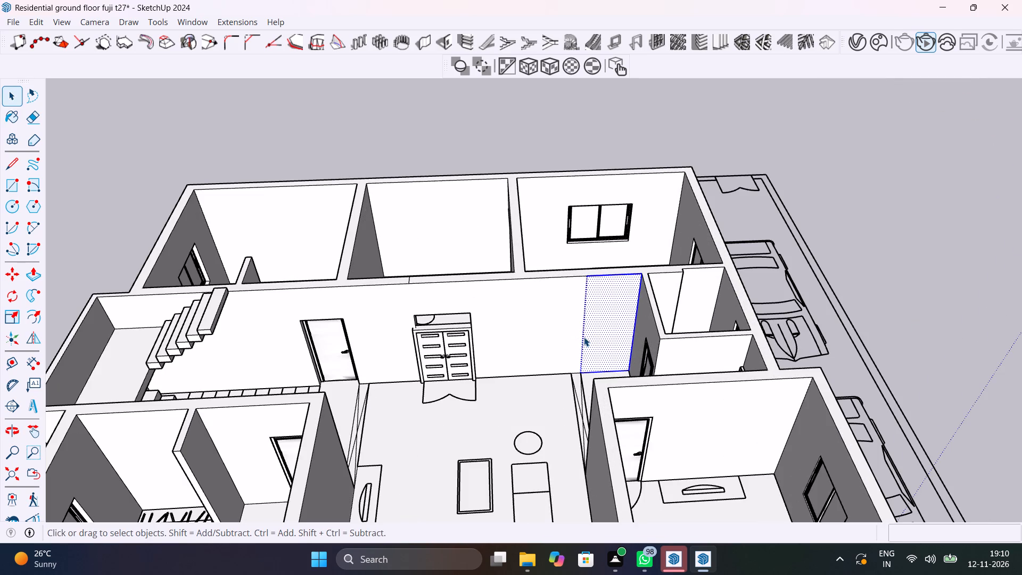
{"action": "left_click", "coordinate": [584, 336]}
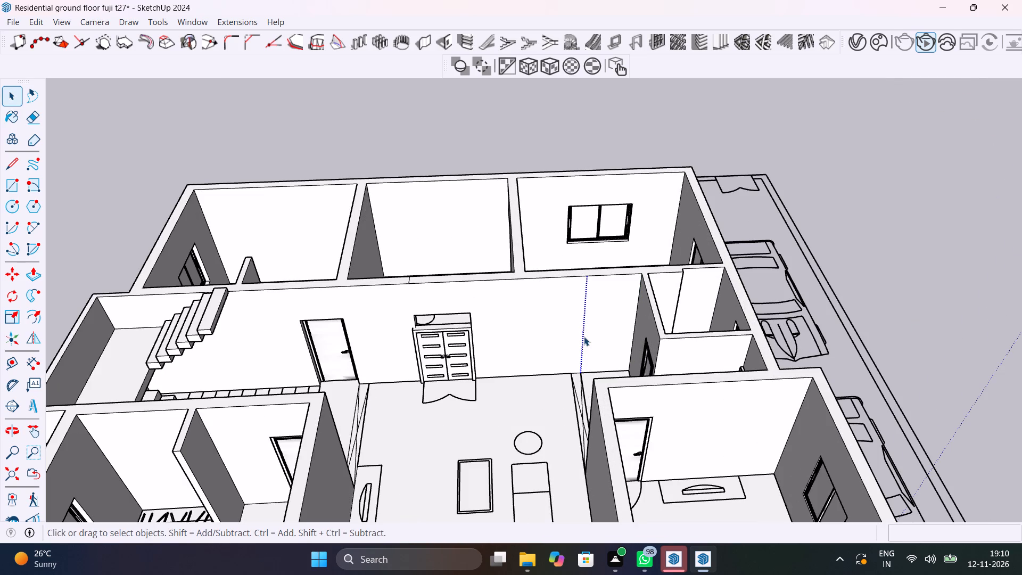
{"action": "key", "text": "Delete"}
{"action": "left_click", "coordinate": [571, 326]}
{"action": "double_click", "coordinate": [571, 326]}
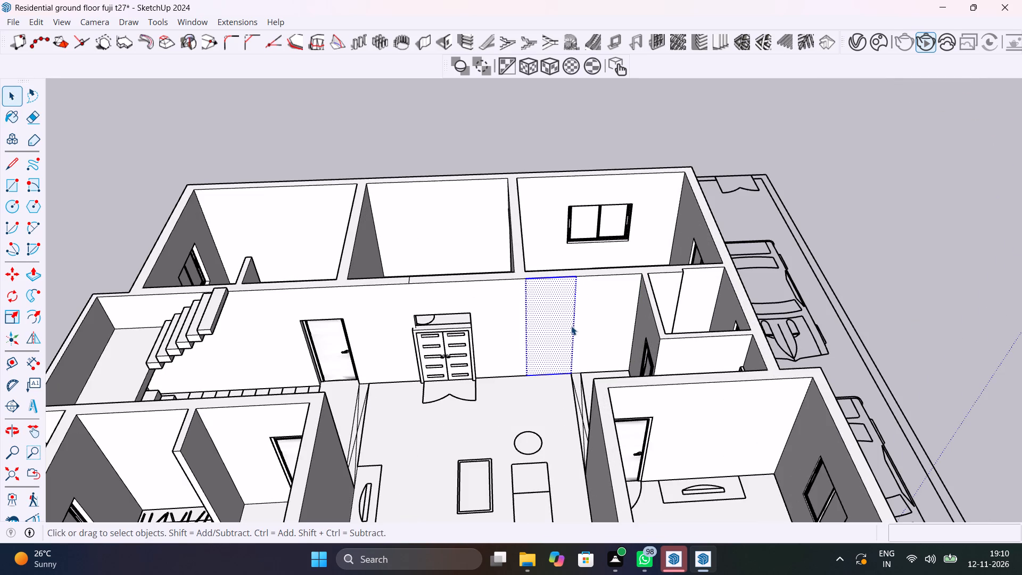
{"action": "left_click", "coordinate": [573, 330]}
{"action": "key", "text": "Delete"}
Delete the remaining vertical dividing lines beside the double door so the long living room wall forms one face.
{"action": "left_click", "coordinate": [573, 330]}
{"action": "double_click", "coordinate": [573, 330]}
{"action": "left_click", "coordinate": [582, 339]}
{"action": "key", "text": "Delete"}
{"action": "left_click", "coordinate": [582, 339]}
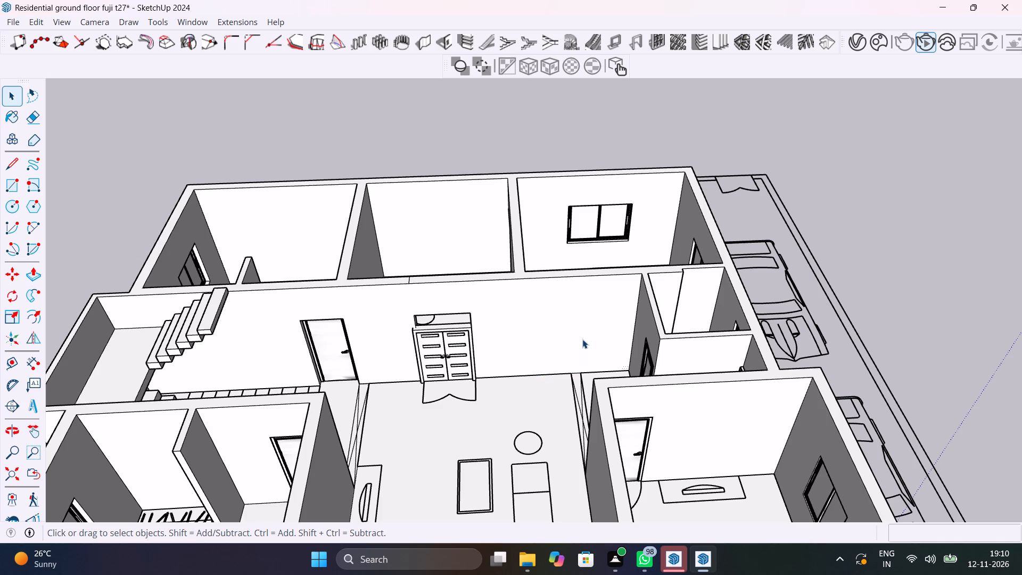
{"action": "double_click", "coordinate": [582, 339]}
{"action": "left_click", "coordinate": [528, 336]}
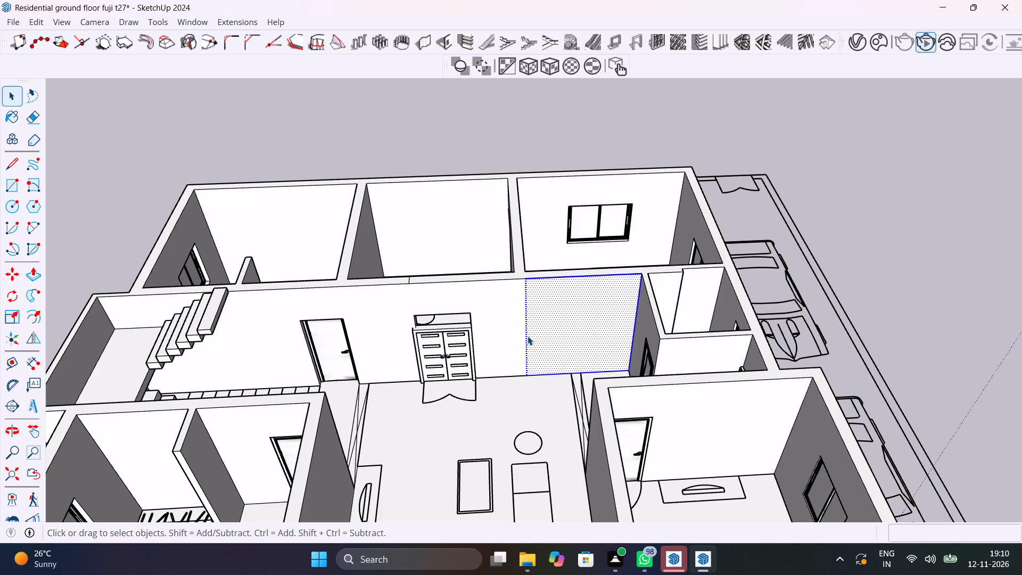
{"action": "key", "text": "Delete"}
{"action": "left_click", "coordinate": [528, 336]}
Delete the vertical dividing line on the door wall of the side room between the toilet and the front bedroom.
{"action": "scroll", "coordinate": [528, 336], "scroll_direction": "down", "scroll_amount": 8}
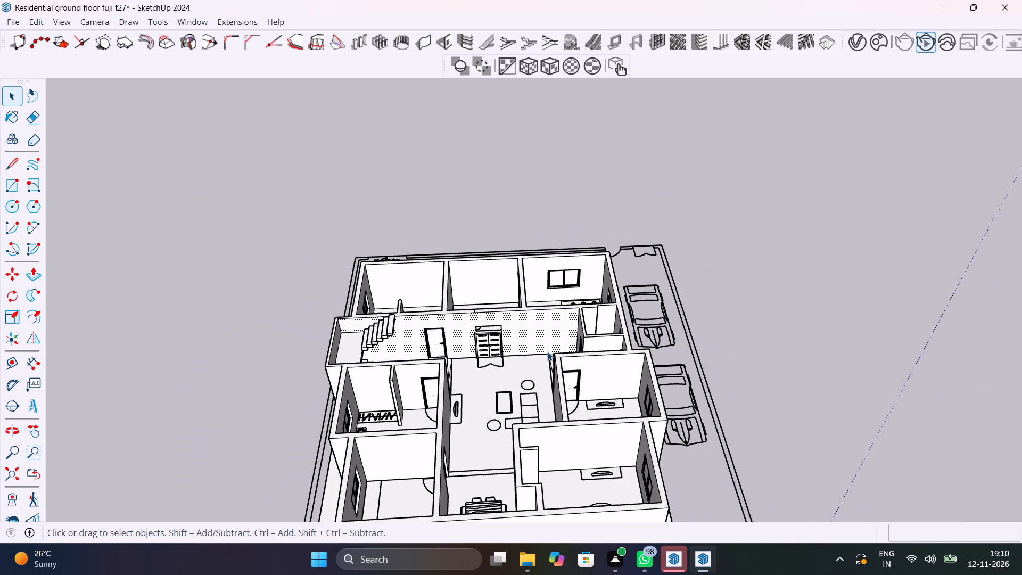
{"action": "middle_click_drag", "start_coordinate": [547, 351], "coordinate": [482, 295]}
{"action": "left_click", "coordinate": [572, 365]}
{"action": "double_click", "coordinate": [586, 367]}
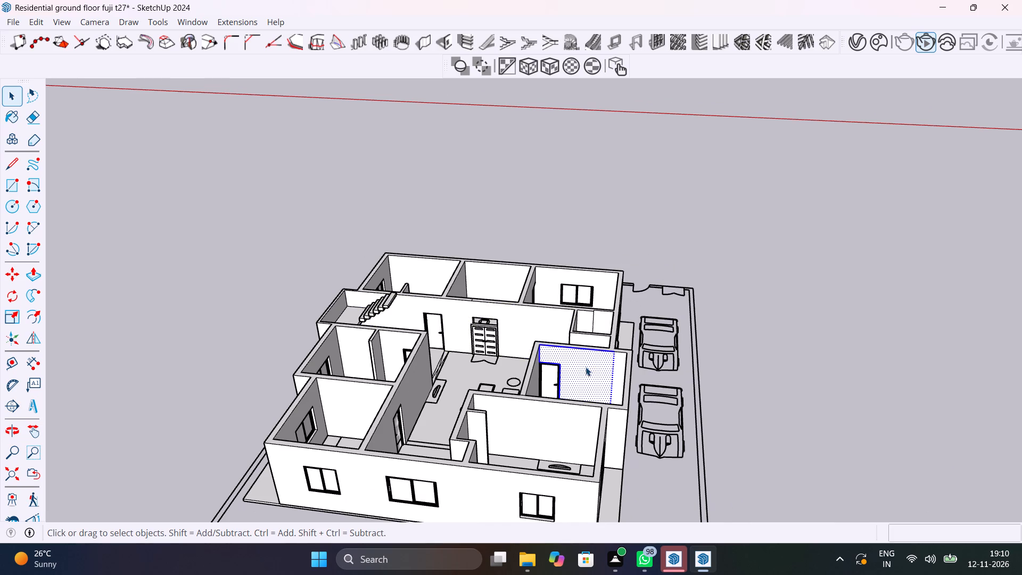
{"action": "left_click", "coordinate": [611, 376]}
{"action": "key", "text": "Delete"}
{"action": "left_click", "coordinate": [611, 376]}
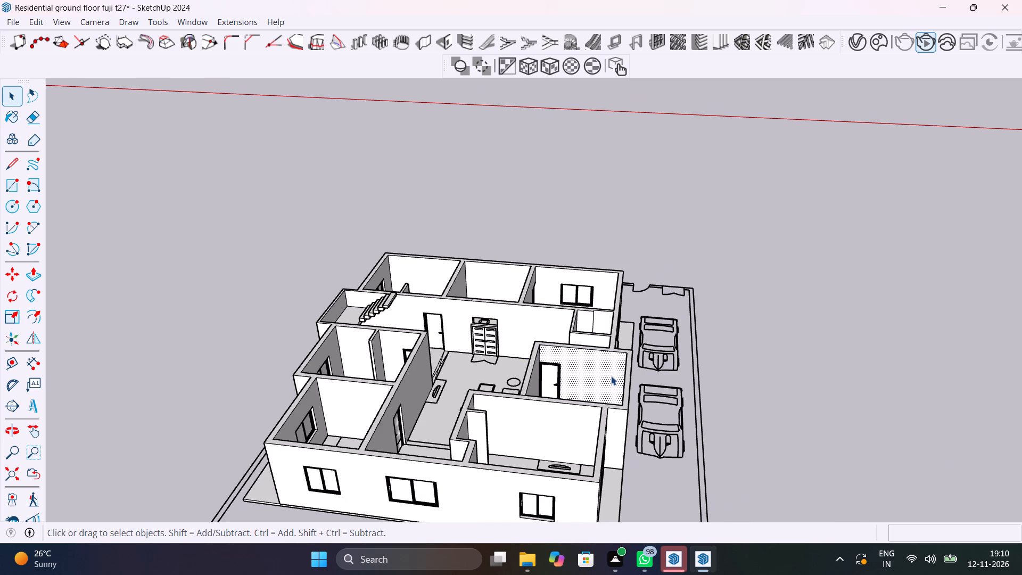
Examine the front bedroom wall and the exterior walls facing the parked cars for leftover dividing lines.
{"action": "scroll", "coordinate": [611, 374], "scroll_direction": "down", "scroll_amount": 1}
{"action": "left_click", "coordinate": [571, 425]}
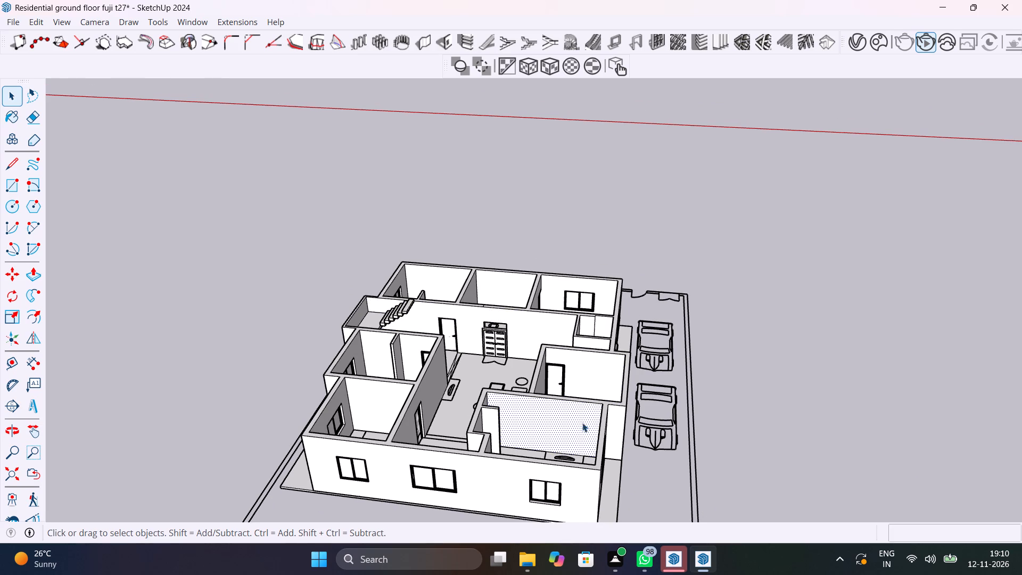
{"action": "middle_click_drag", "start_coordinate": [590, 421], "coordinate": [457, 385]}
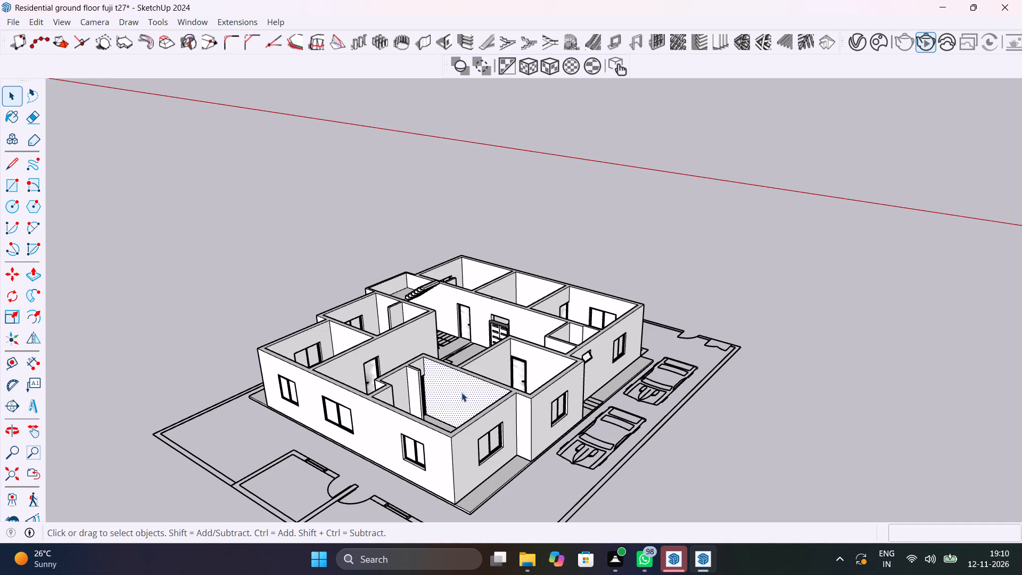
{"action": "scroll", "coordinate": [556, 424], "scroll_direction": "up", "scroll_amount": 8}
{"action": "middle_click_drag", "start_coordinate": [611, 423], "coordinate": [441, 409]}
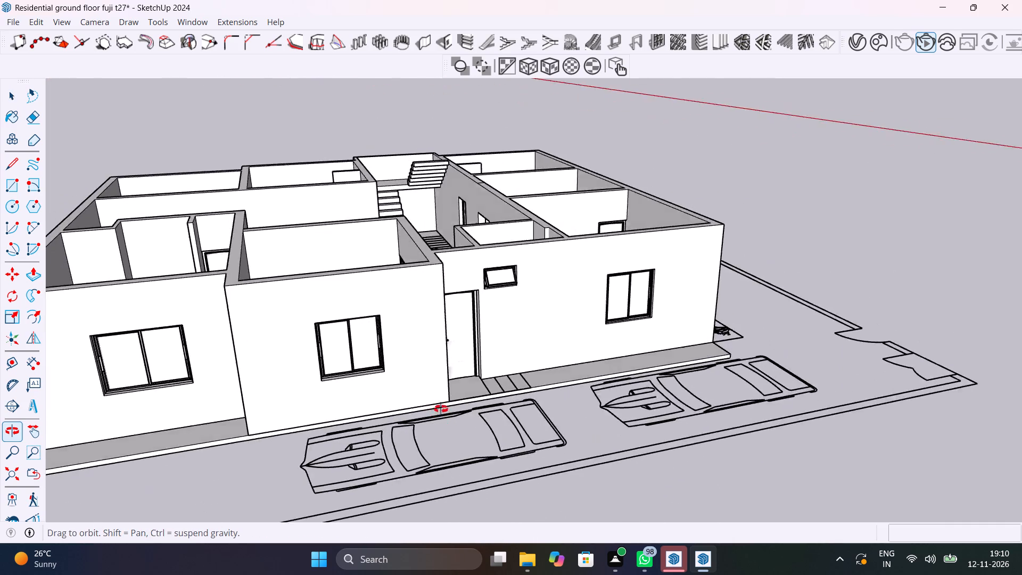
{"action": "middle_click_drag", "start_coordinate": [441, 409], "coordinate": [426, 454]}
{"action": "left_click", "coordinate": [847, 182]}
{"action": "scroll", "coordinate": [815, 283], "scroll_direction": "down", "scroll_amount": 4}
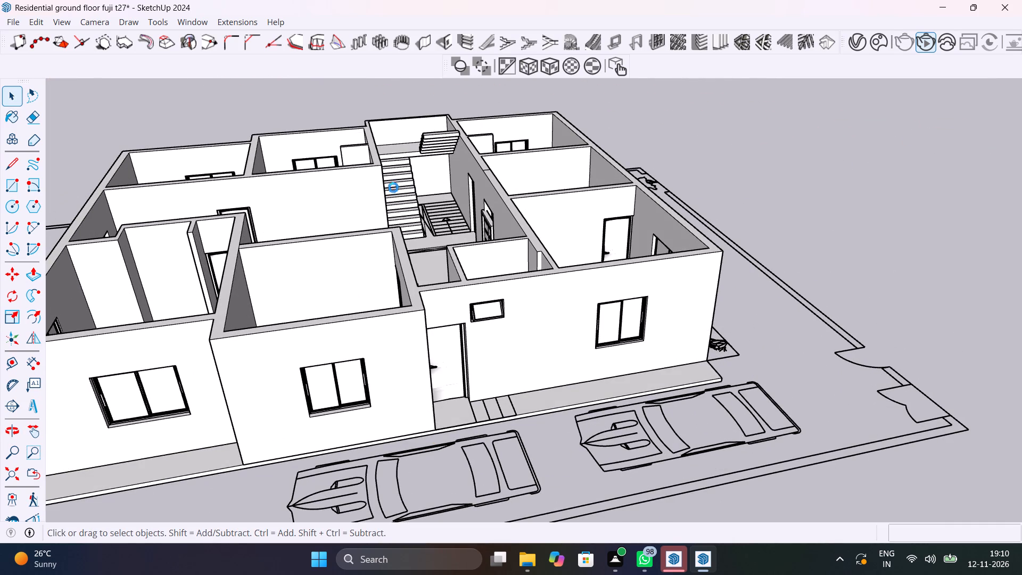
{"action": "scroll", "coordinate": [394, 183], "scroll_direction": "up", "scroll_amount": 4}
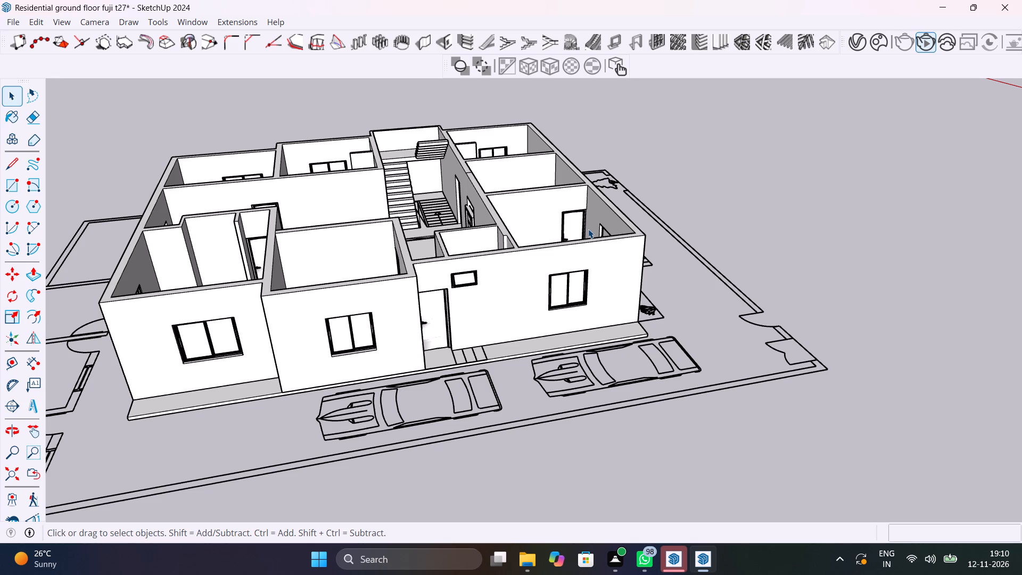
{"action": "scroll", "coordinate": [361, 380], "scroll_direction": "up", "scroll_amount": 13}
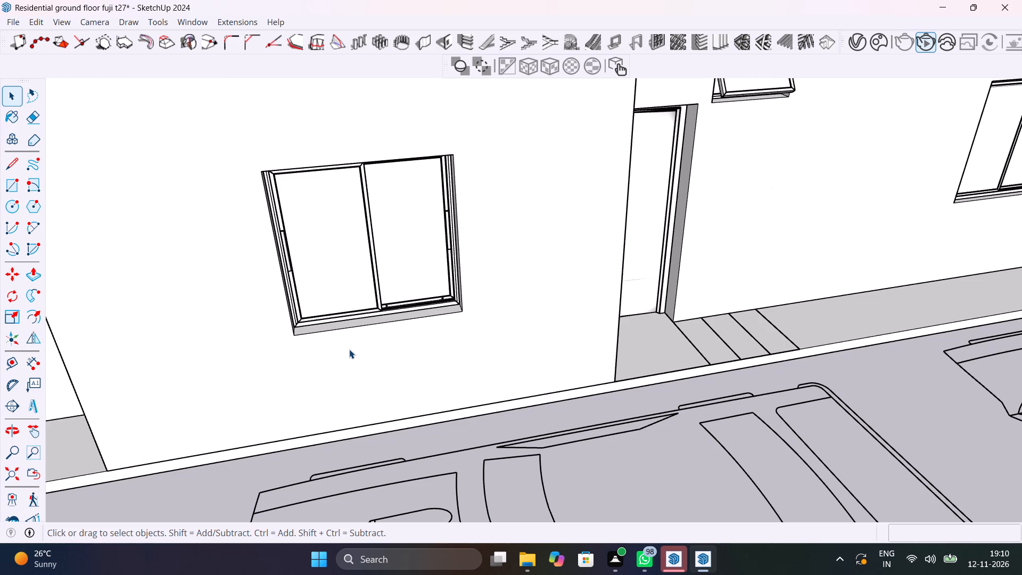
{"action": "scroll", "coordinate": [349, 352], "scroll_direction": "down", "scroll_amount": 1}
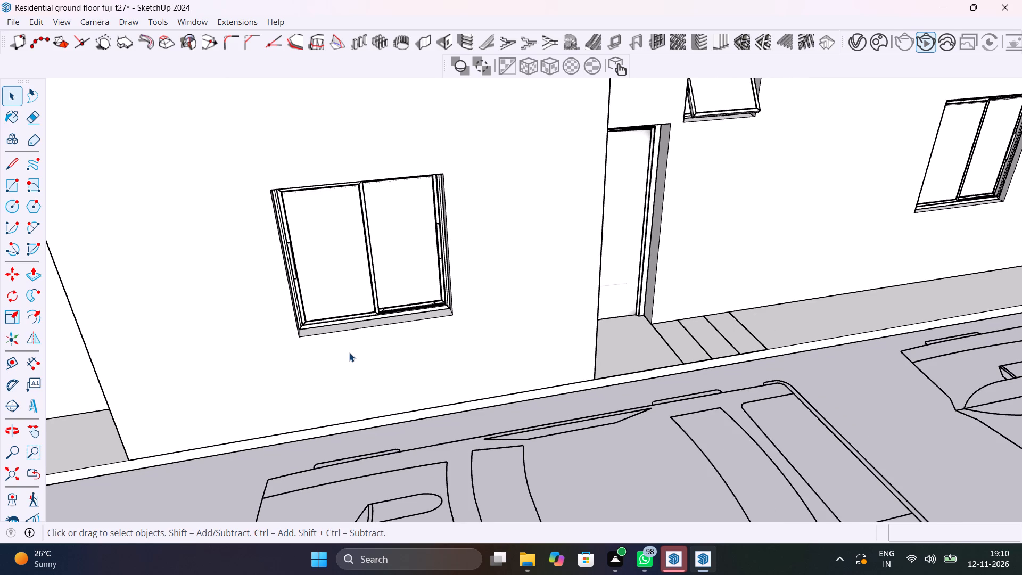
{"action": "scroll", "coordinate": [349, 352], "scroll_direction": "down", "scroll_amount": 7}
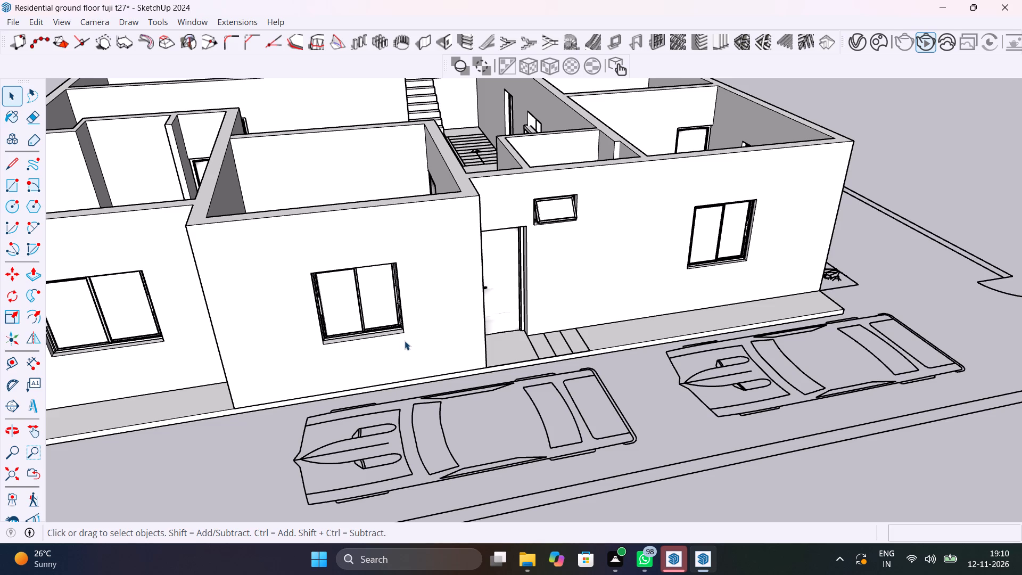
{"action": "middle_click_drag", "start_coordinate": [534, 355], "coordinate": [439, 297]}
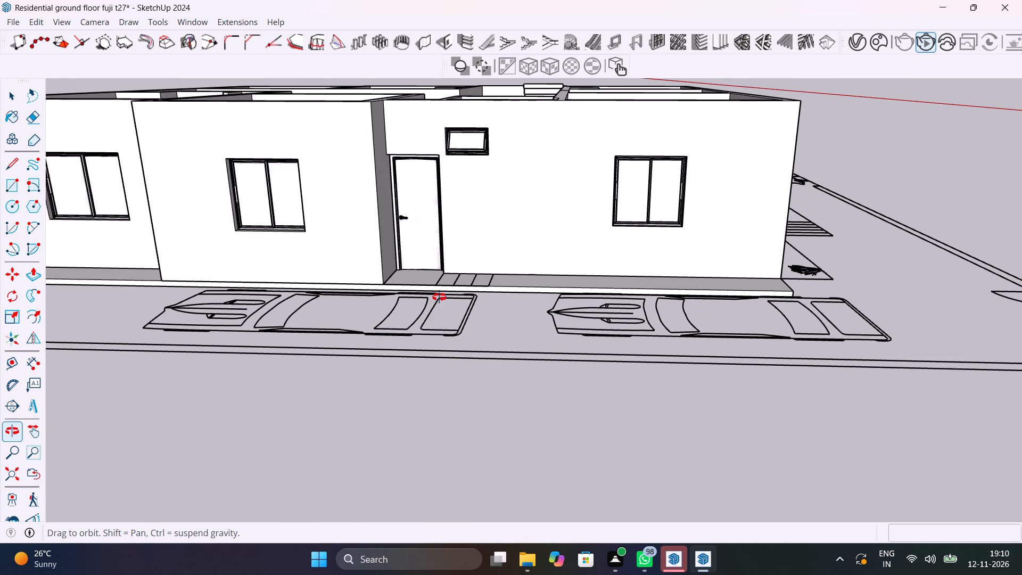
{"action": "middle_click_drag", "start_coordinate": [439, 297], "coordinate": [501, 541]}
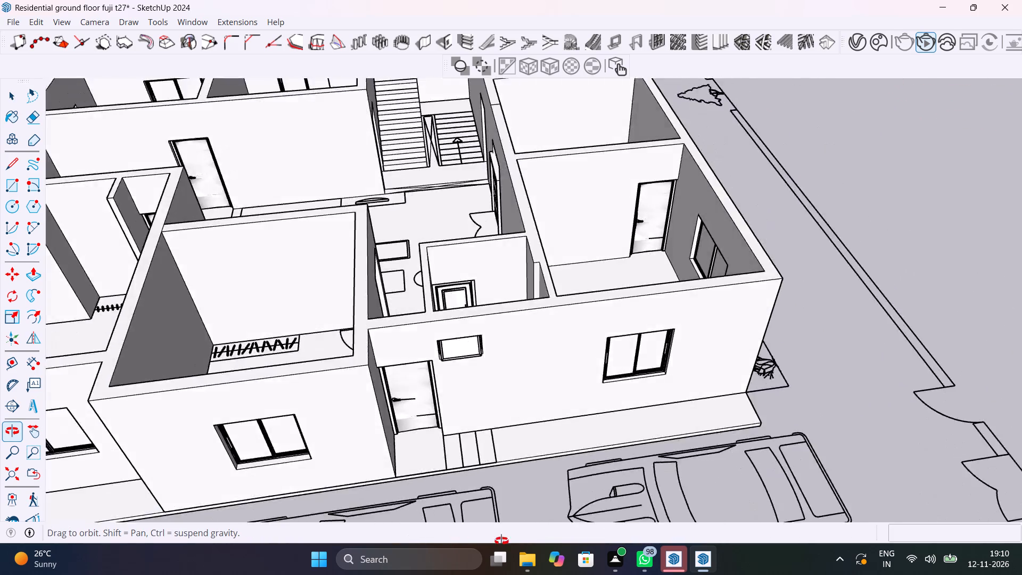
{"action": "middle_click_drag", "start_coordinate": [501, 541], "coordinate": [636, 449]}
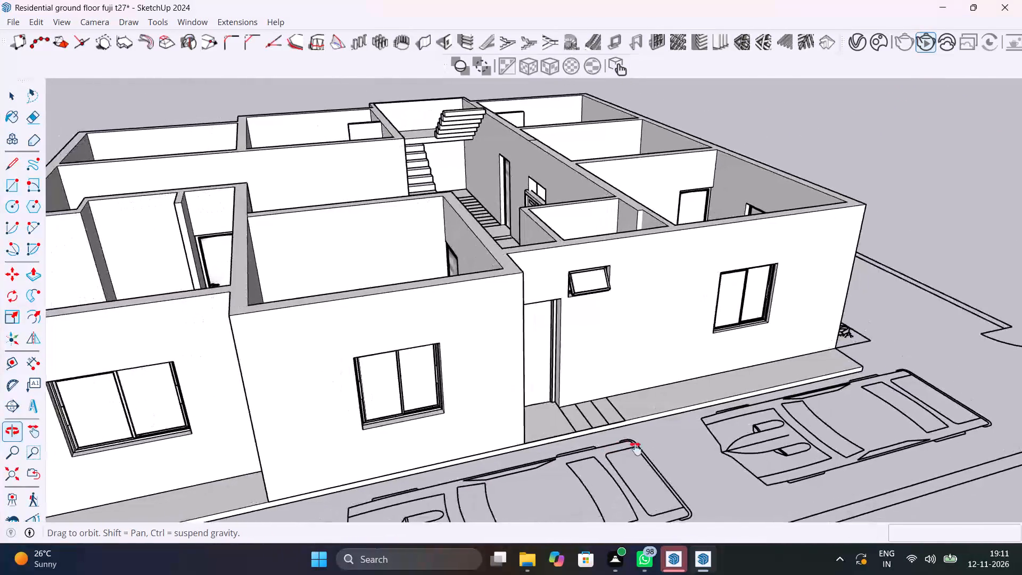
{"action": "middle_click_drag", "start_coordinate": [636, 449], "coordinate": [694, 498]}
Select all geometry connected to the exterior wall facing the parked cars.
{"action": "left_click", "coordinate": [538, 345]}
{"action": "triple_click", "coordinate": [538, 345]}
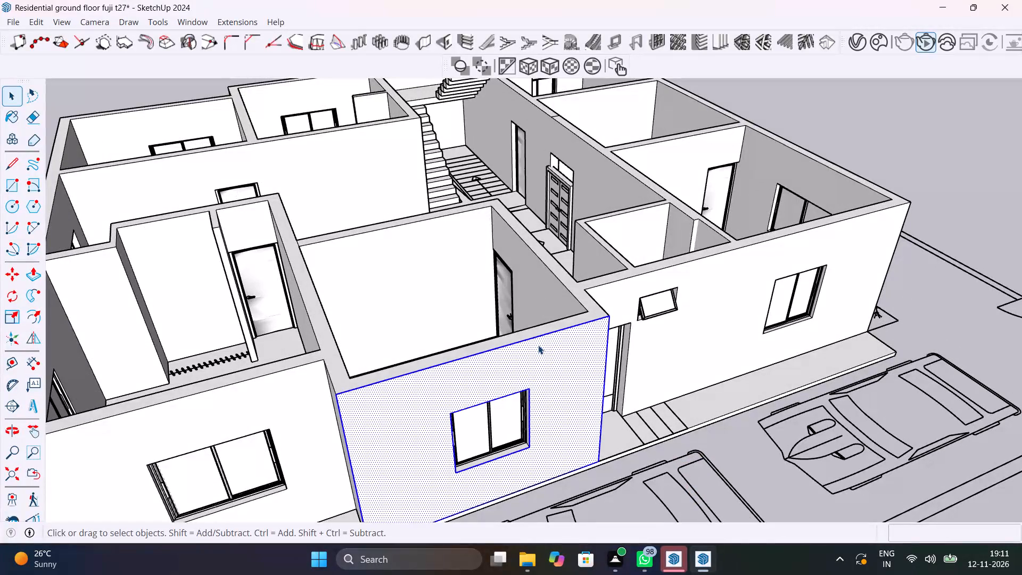
Remove the stair landing's faces and the upper flight's last step, with its long and far-end edges, from the selection.
{"action": "middle_click_drag", "start_coordinate": [572, 367], "coordinate": [516, 529]}
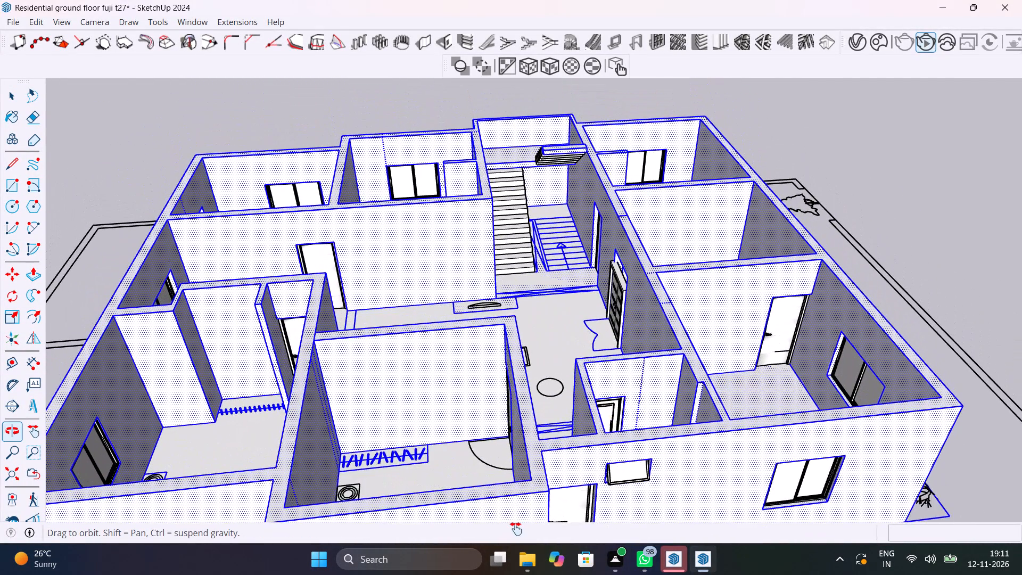
{"action": "middle_click_drag", "start_coordinate": [516, 529], "coordinate": [405, 509]}
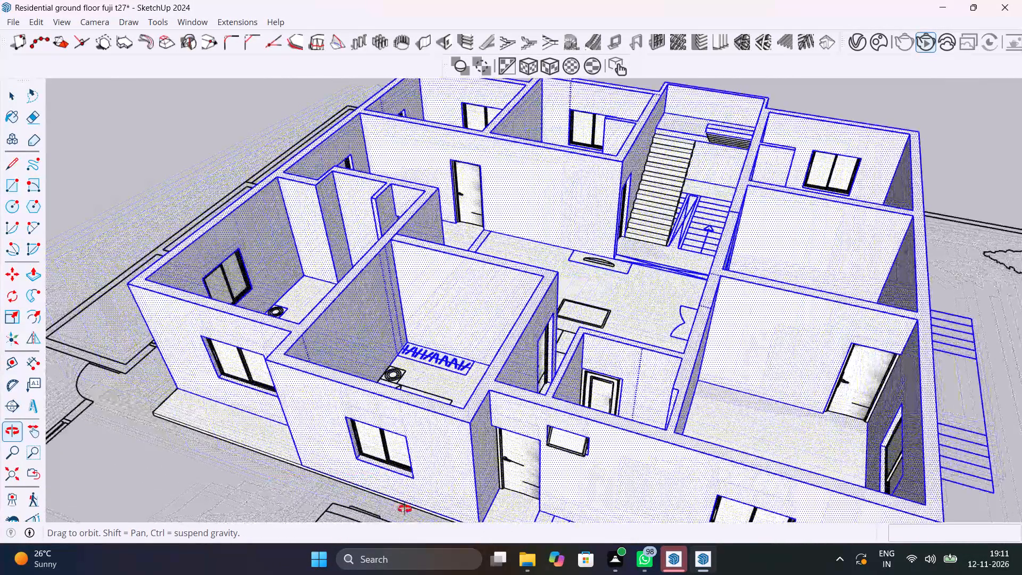
{"action": "middle_click_drag", "start_coordinate": [405, 509], "coordinate": [430, 574]}
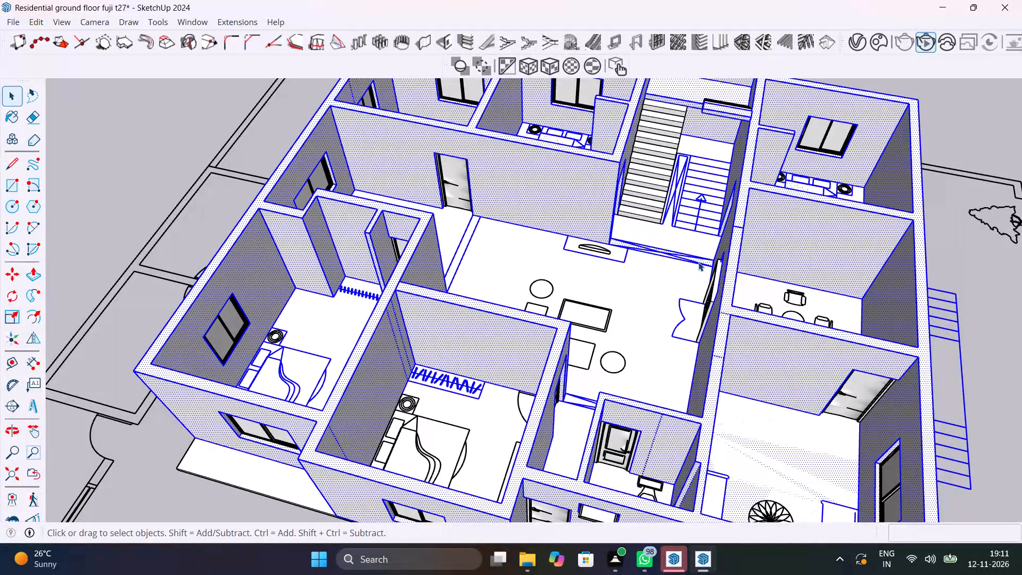
{"action": "middle_click_drag", "start_coordinate": [699, 261], "coordinate": [594, 354], "text": "shift"}
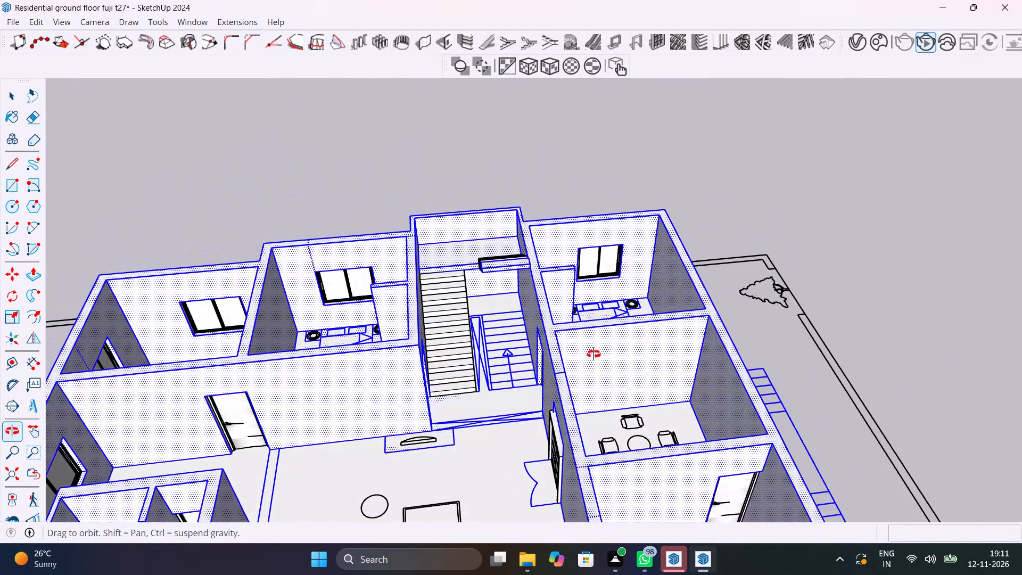
{"action": "middle_click_drag", "start_coordinate": [594, 354], "coordinate": [594, 351], "text": "shift"}
{"action": "scroll", "coordinate": [482, 257], "scroll_direction": "up", "scroll_amount": 11}
{"action": "left_click", "coordinate": [458, 264], "text": "shift"}
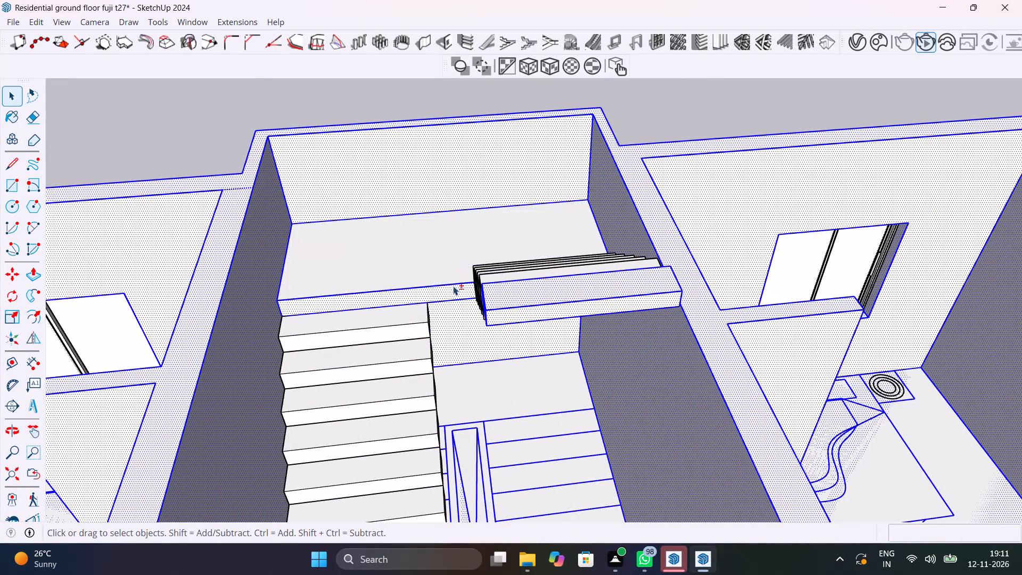
{"action": "left_click", "coordinate": [451, 294], "text": "shift"}
{"action": "left_click", "coordinate": [514, 294], "text": "shift"}
{"action": "left_click", "coordinate": [535, 314], "text": "shift"}
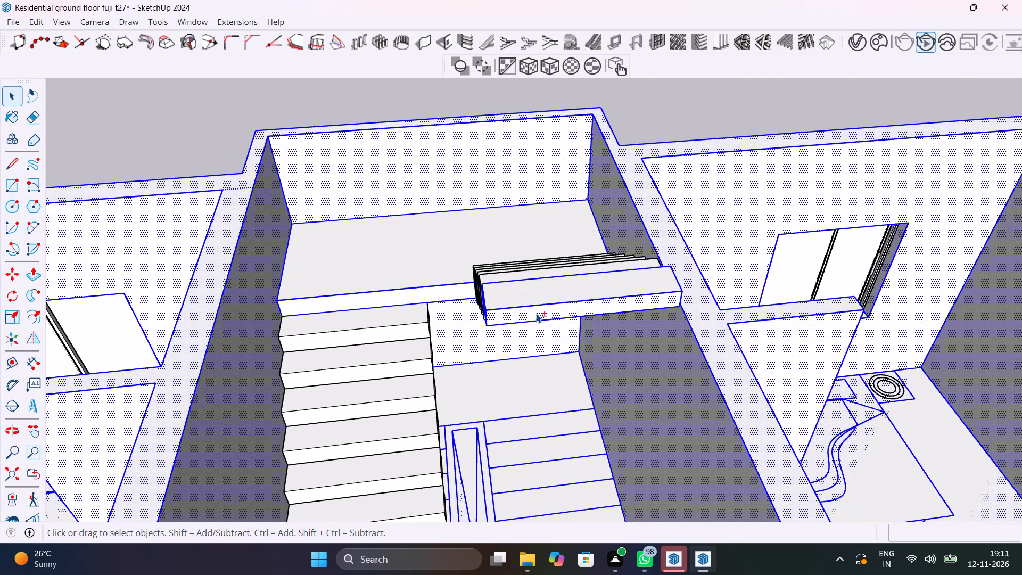
{"action": "left_click", "coordinate": [560, 304], "text": "shift"}
{"action": "left_click", "coordinate": [564, 275], "text": "shift"}
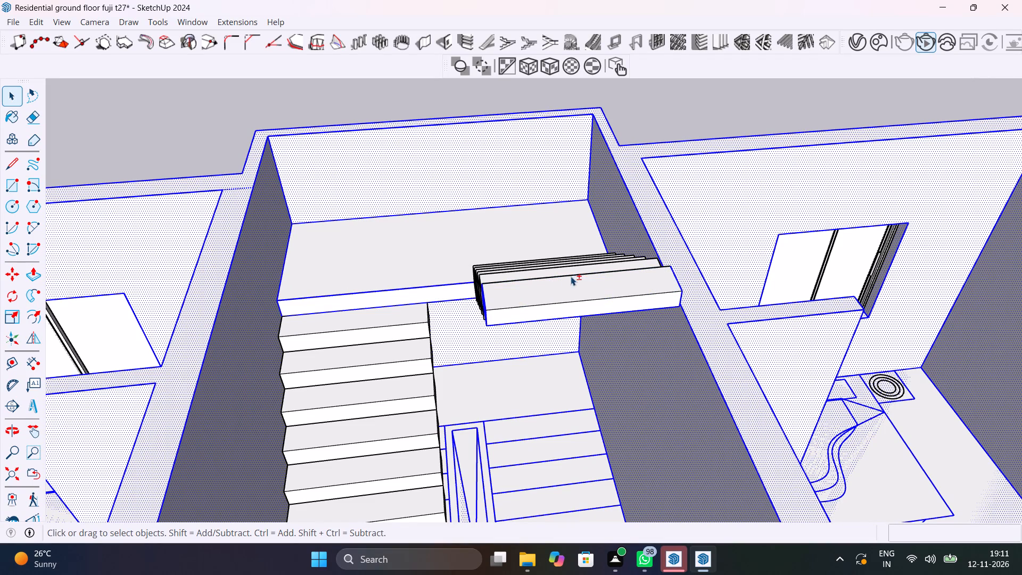
{"action": "left_click", "coordinate": [679, 281], "text": "shift"}
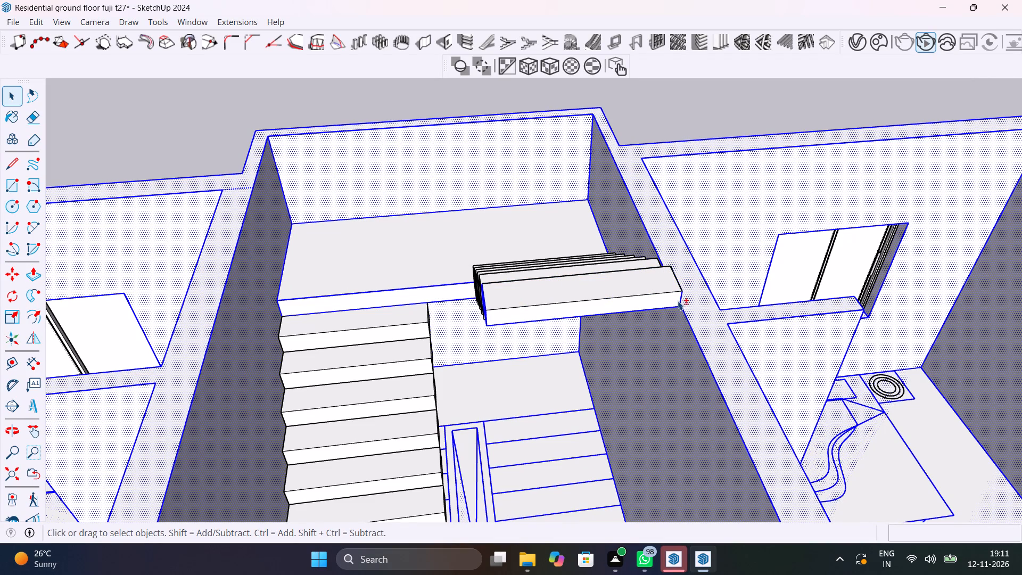
{"action": "left_click", "coordinate": [679, 298], "text": "shift"}
{"action": "left_click", "coordinate": [672, 307], "text": "shift"}
Remove the stair landing's front upper and lower edges from the selection.
{"action": "left_click", "coordinate": [425, 295], "text": "shift"}
{"action": "left_click", "coordinate": [430, 289], "text": "shift"}
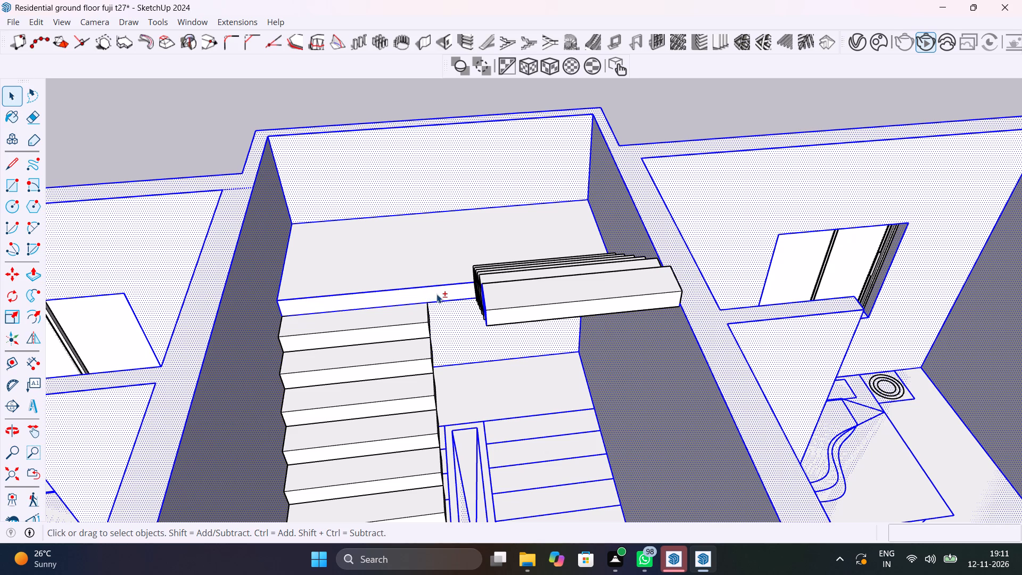
{"action": "left_click", "coordinate": [443, 285], "text": "shift"}
{"action": "left_click", "coordinate": [454, 298], "text": "shift"}
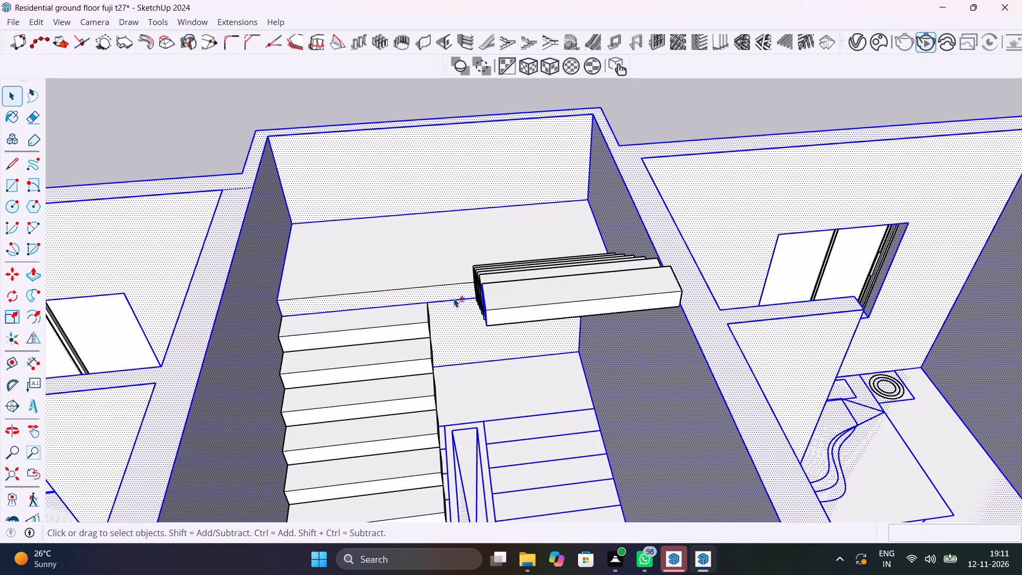
{"action": "left_click", "coordinate": [458, 300], "text": "shift"}
{"action": "left_click", "coordinate": [458, 296], "text": "shift"}
{"action": "left_click_drag", "start_coordinate": [473, 314], "coordinate": [473, 317], "text": "shift"}
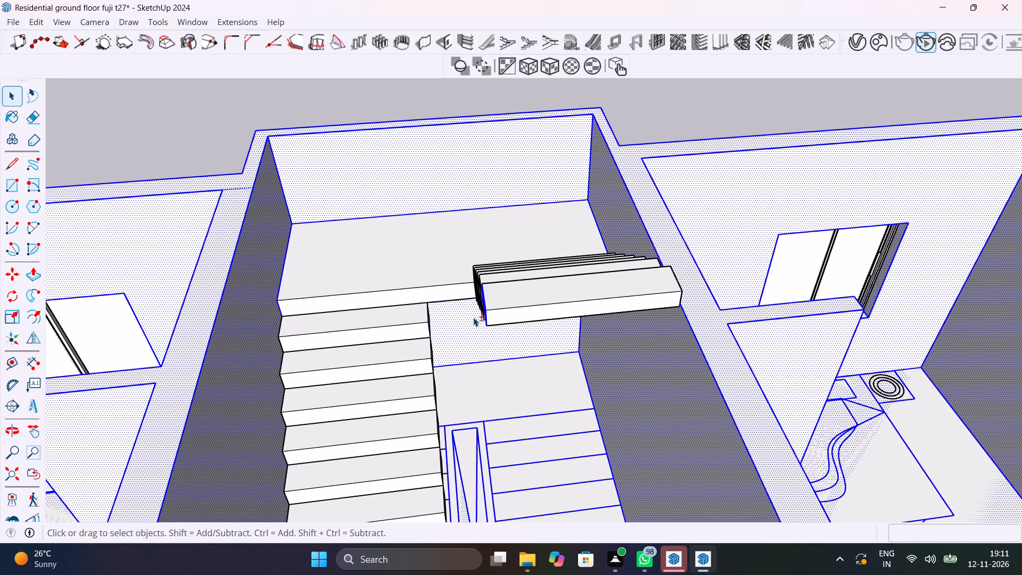
{"action": "left_click_drag", "start_coordinate": [473, 317], "coordinate": [473, 321], "text": "shift"}
Remove the remaining open-end edges of the upper flight's last step from the selection.
{"action": "middle_click_drag", "start_coordinate": [481, 357], "coordinate": [548, 307], "text": "shift"}
{"action": "scroll", "coordinate": [636, 200], "scroll_direction": "up", "scroll_amount": 5, "text": "shift"}
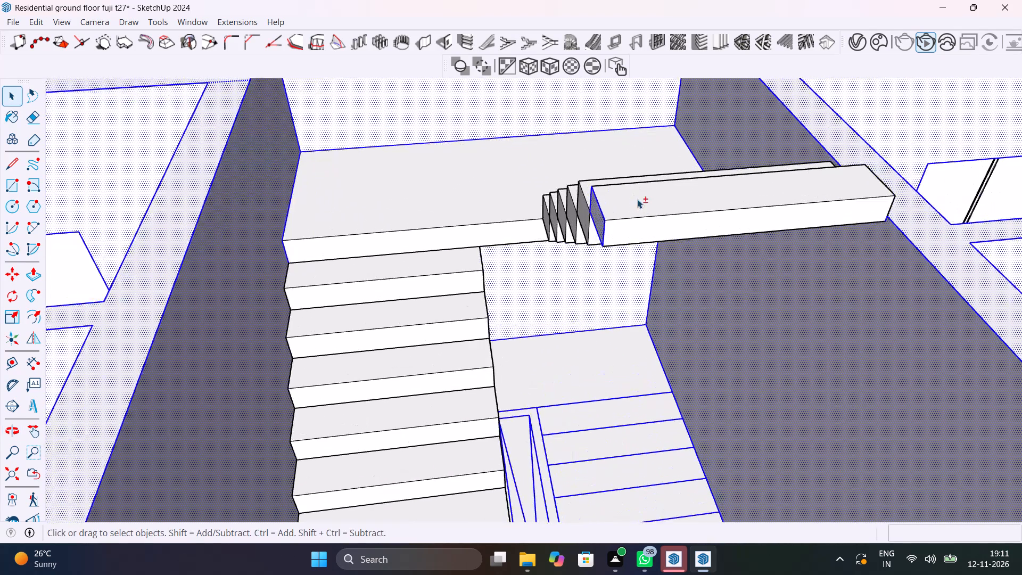
{"action": "scroll", "coordinate": [625, 204], "scroll_direction": "up", "scroll_amount": 3, "text": "shift"}
{"action": "left_click", "coordinate": [584, 233], "text": "shift"}
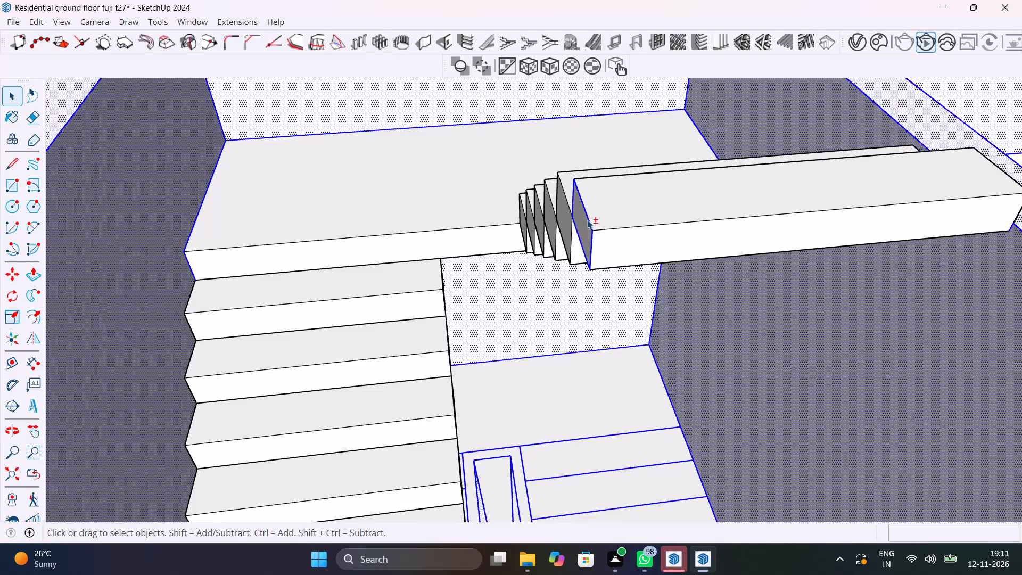
{"action": "left_click", "coordinate": [589, 216], "text": "shift"}
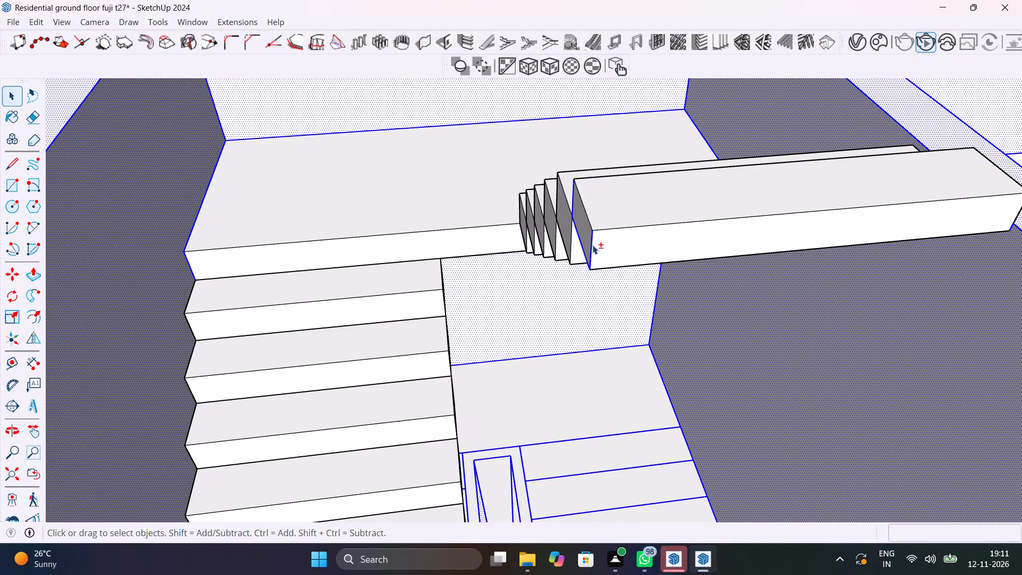
{"action": "left_click", "coordinate": [592, 245], "text": "shift"}
{"action": "middle_click_drag", "start_coordinate": [583, 260], "coordinate": [807, 275]}
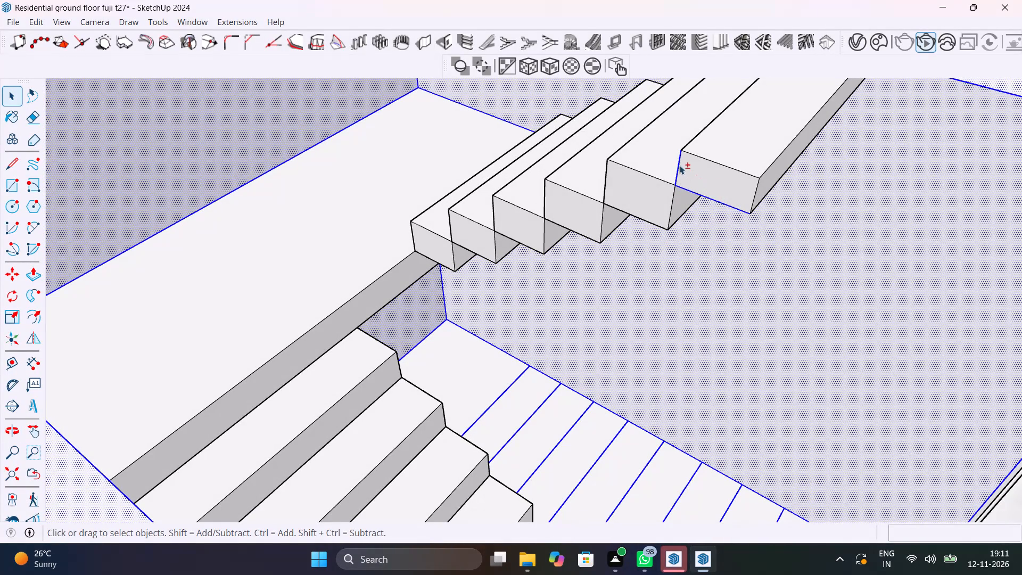
{"action": "left_click", "coordinate": [678, 164], "text": "shift"}
{"action": "left_click", "coordinate": [706, 196], "text": "shift"}
Remove the stair landing's side edge, short vertical corner edge and underside face from the selection.
{"action": "middle_click_drag", "start_coordinate": [573, 185], "coordinate": [404, 323], "text": "shift"}
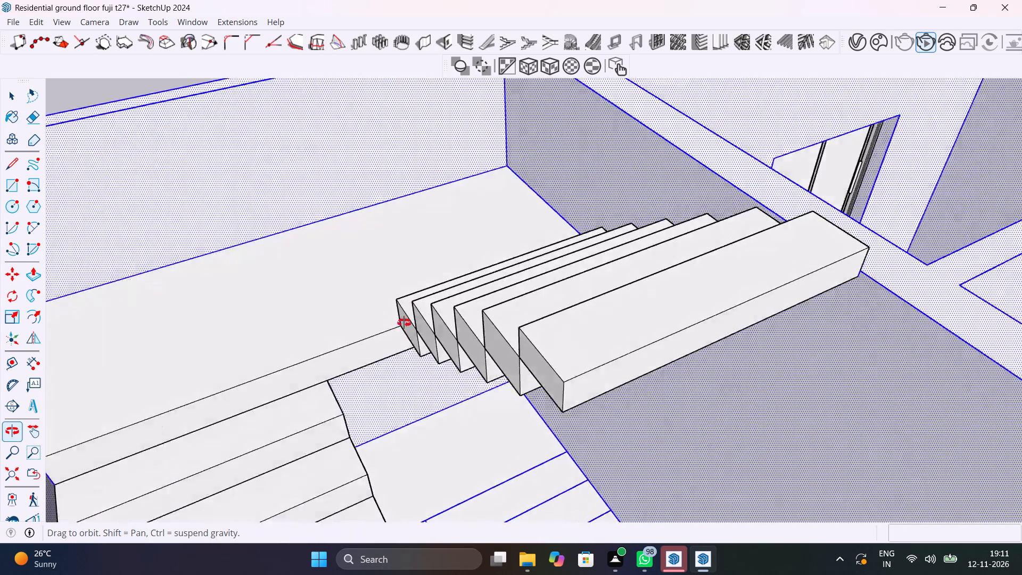
{"action": "middle_click_drag", "start_coordinate": [404, 323], "coordinate": [200, 261], "text": "shift"}
{"action": "scroll", "coordinate": [220, 267], "scroll_direction": "up", "scroll_amount": 5, "text": "shift"}
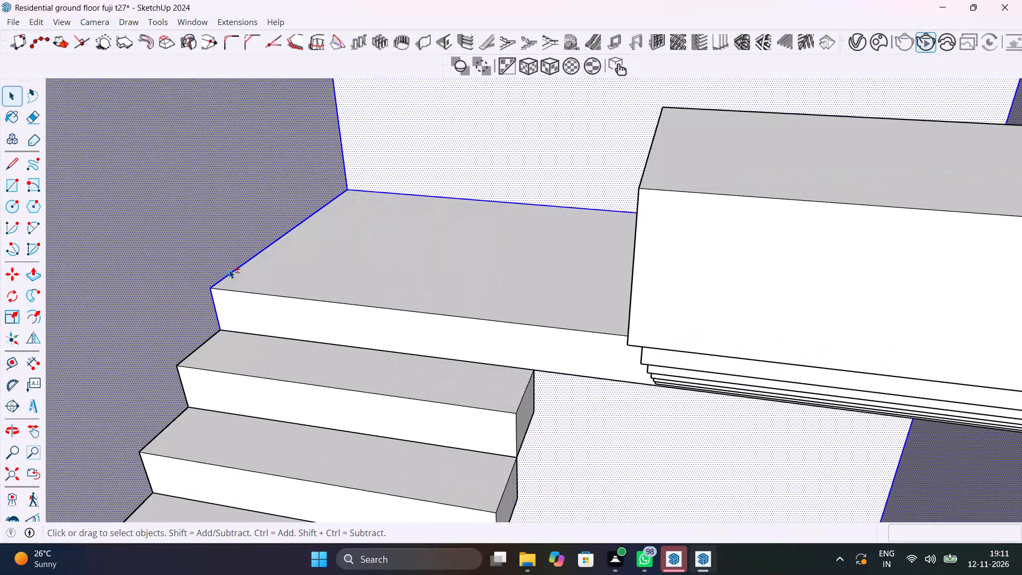
{"action": "left_click", "coordinate": [234, 273], "text": "shift"}
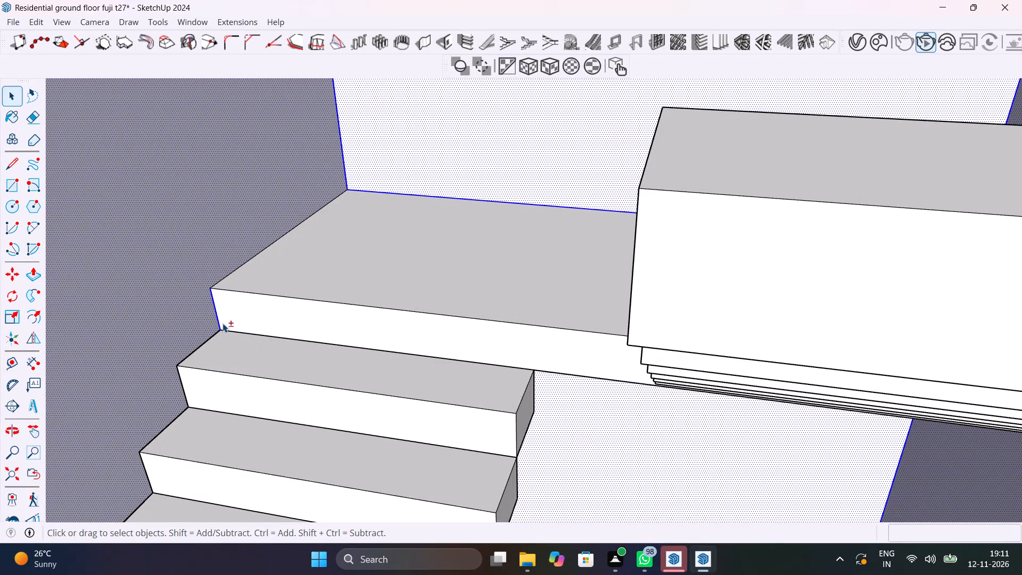
{"action": "left_click", "coordinate": [219, 323], "text": "shift"}
{"action": "scroll", "coordinate": [342, 323], "scroll_direction": "down", "scroll_amount": 5, "text": "shift"}
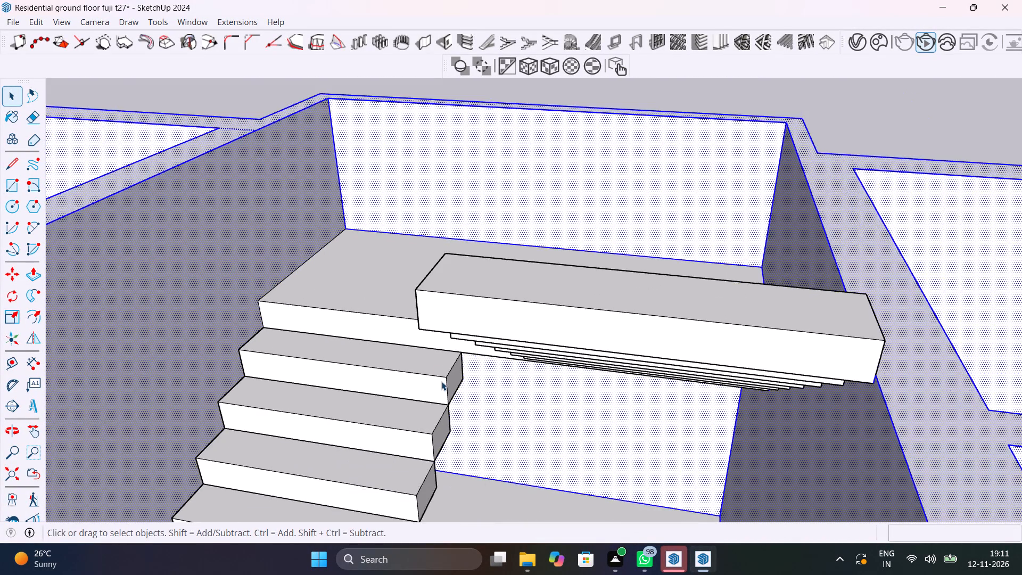
{"action": "middle_click_drag", "start_coordinate": [441, 381], "coordinate": [449, 133]}
{"action": "left_click", "coordinate": [559, 269], "text": "shift"}
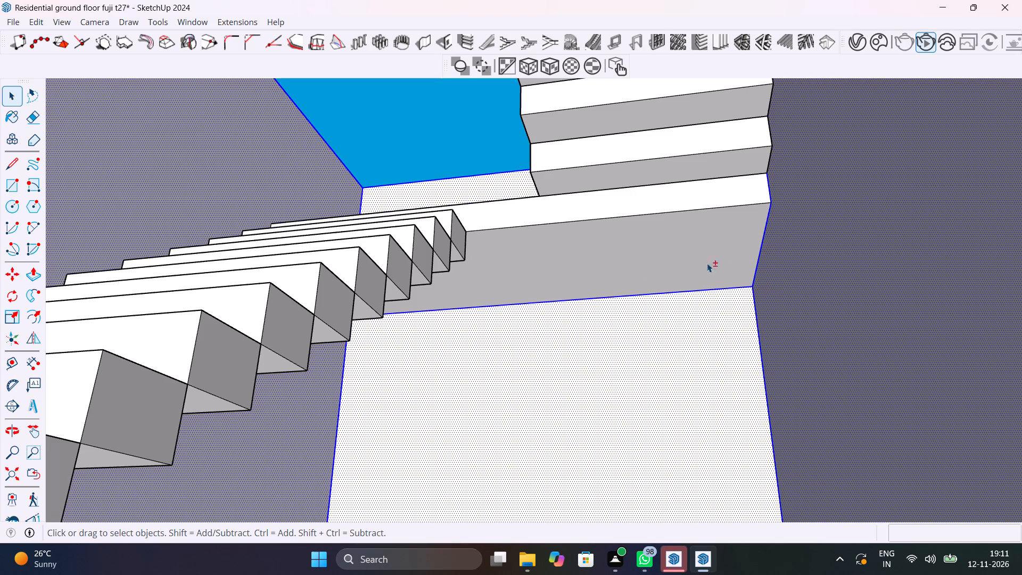
Make the selected house geometry into a group, leaving the staircase out, and clear the selection.
{"action": "middle_click_drag", "start_coordinate": [637, 262], "coordinate": [595, 266]}
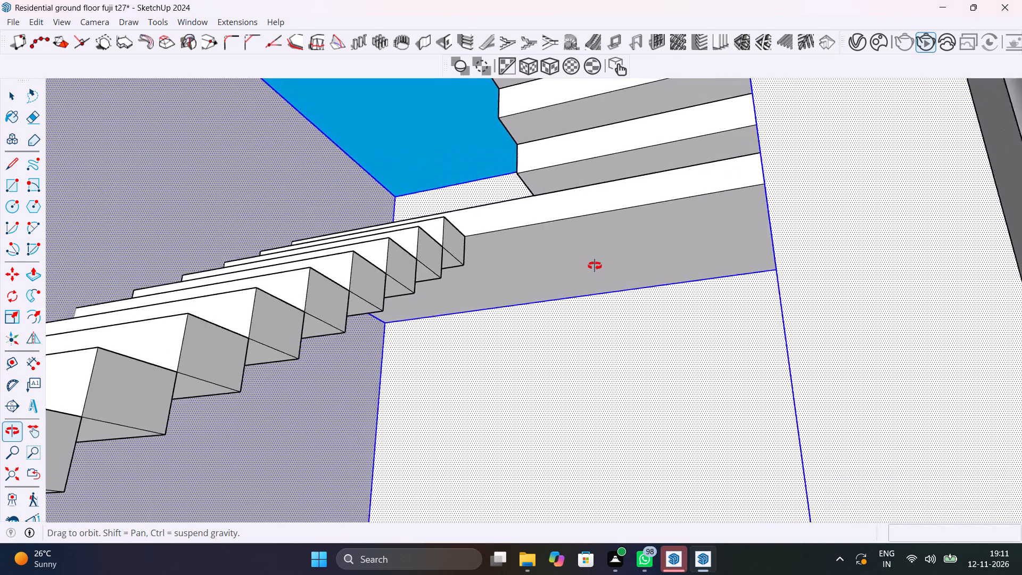
{"action": "middle_click_drag", "start_coordinate": [595, 266], "coordinate": [705, 429]}
{"action": "scroll", "coordinate": [406, 221], "scroll_direction": "down", "scroll_amount": 5}
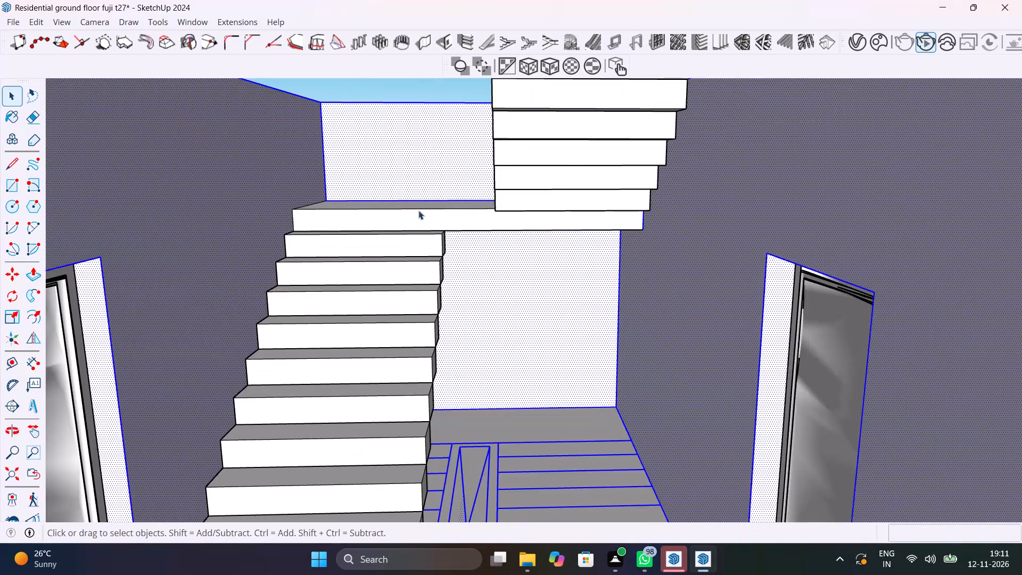
{"action": "middle_click_drag", "start_coordinate": [418, 210], "coordinate": [457, 313]}
{"action": "scroll", "coordinate": [400, 233], "scroll_direction": "down", "scroll_amount": 11, "text": "shift"}
{"action": "middle_click_drag", "start_coordinate": [403, 234], "coordinate": [421, 369]}
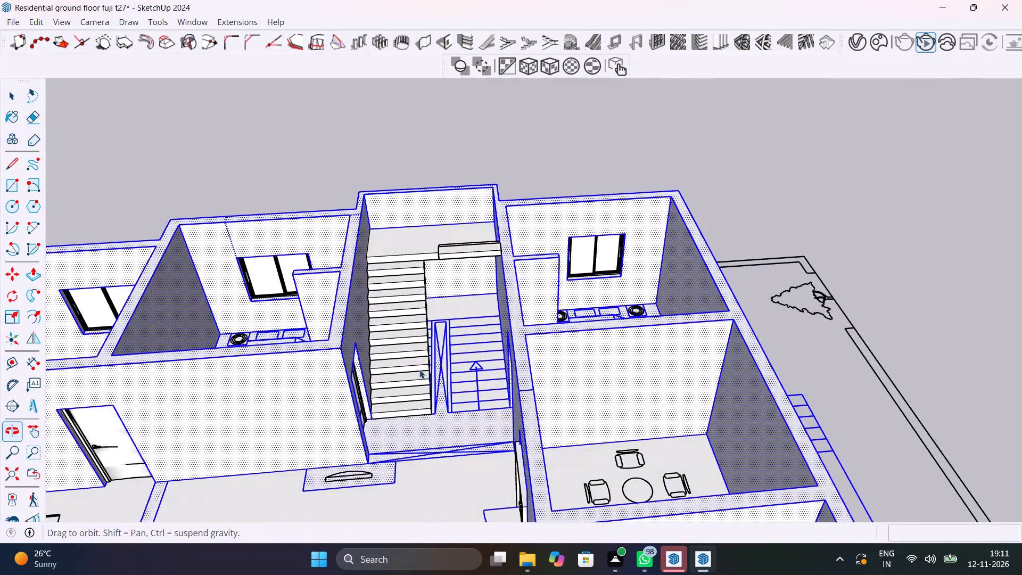
{"action": "scroll", "coordinate": [342, 297], "scroll_direction": "up", "scroll_amount": 7, "text": "shift"}
{"action": "right_click", "coordinate": [352, 295], "text": "shift"}
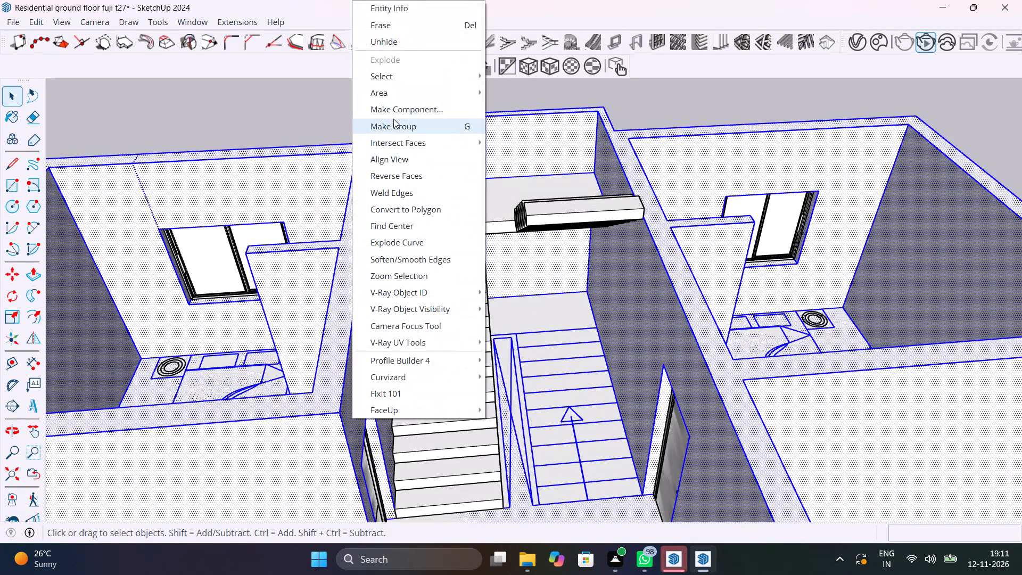
{"action": "left_click", "coordinate": [399, 121], "text": "shift"}
{"action": "scroll", "coordinate": [447, 165], "scroll_direction": "down", "scroll_amount": 10}
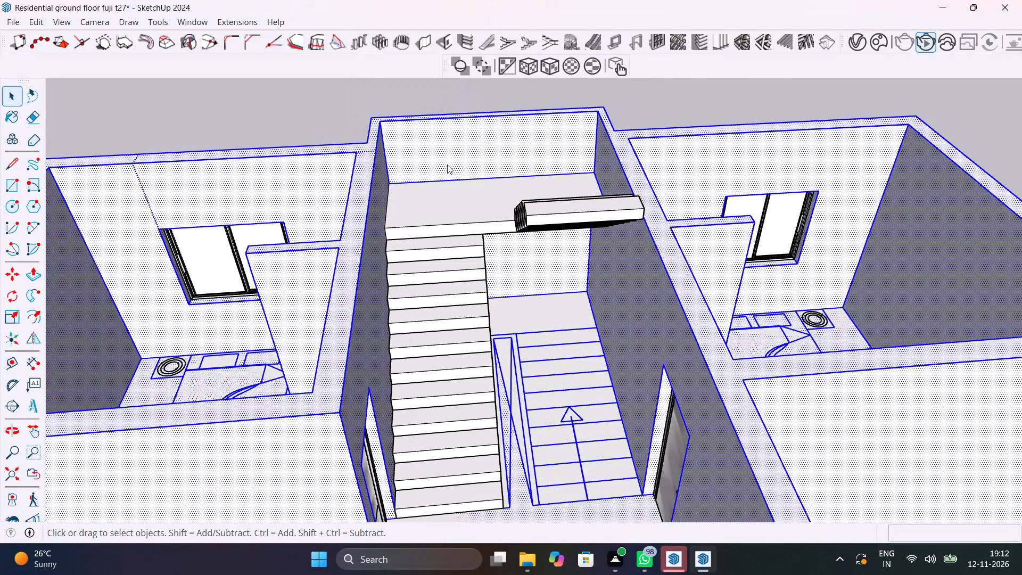
{"action": "scroll", "coordinate": [447, 165], "scroll_direction": "down", "scroll_amount": 15}
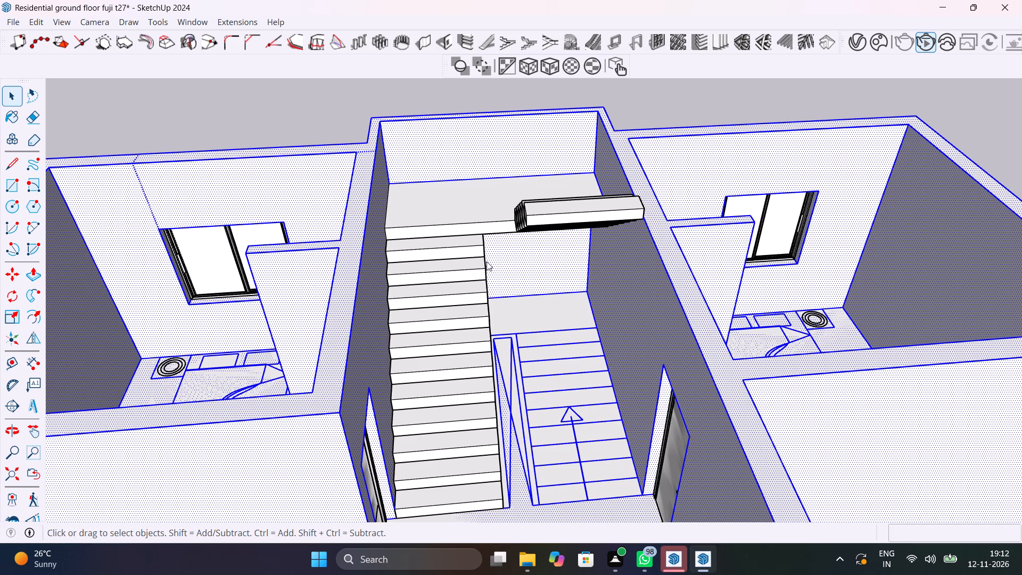
{"action": "scroll", "coordinate": [487, 261], "scroll_direction": "down", "scroll_amount": 12}
{"action": "scroll", "coordinate": [401, 270], "scroll_direction": "down", "scroll_amount": 12}
{"action": "left_click", "coordinate": [798, 132]}
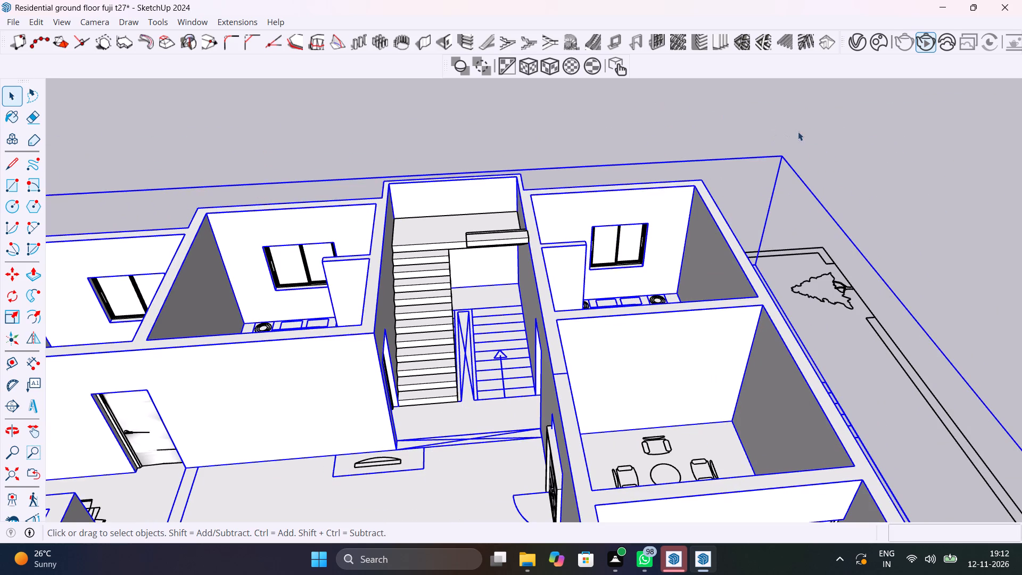
Hide the house group.
{"action": "left_click", "coordinate": [553, 338]}
{"action": "right_click", "coordinate": [554, 338]}
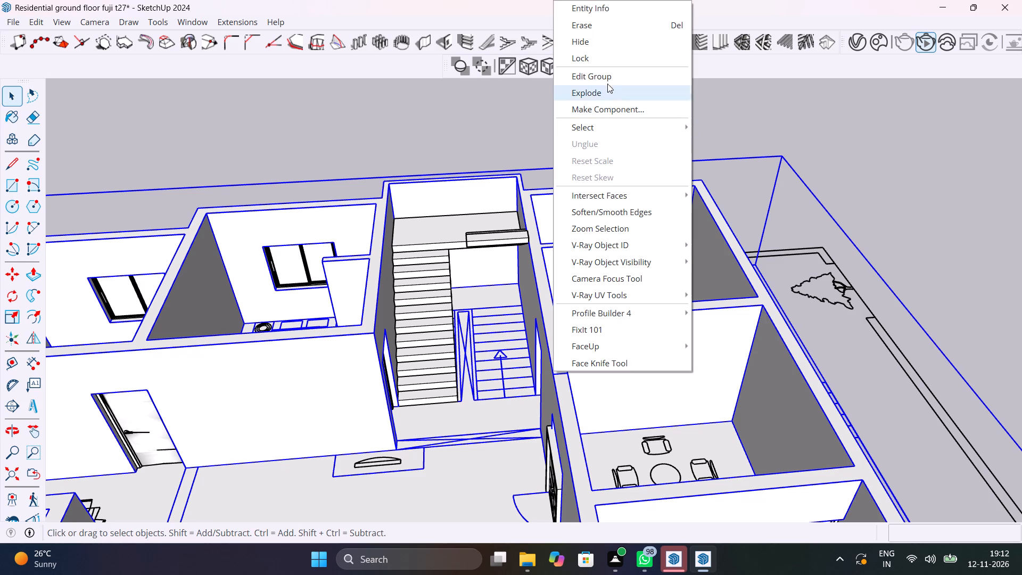
{"action": "left_click", "coordinate": [601, 46]}
Draw a rectangle 7" high that closes the stair landing's open end beside the lower flight.
{"action": "middle_click_drag", "start_coordinate": [487, 297], "coordinate": [425, 300]}
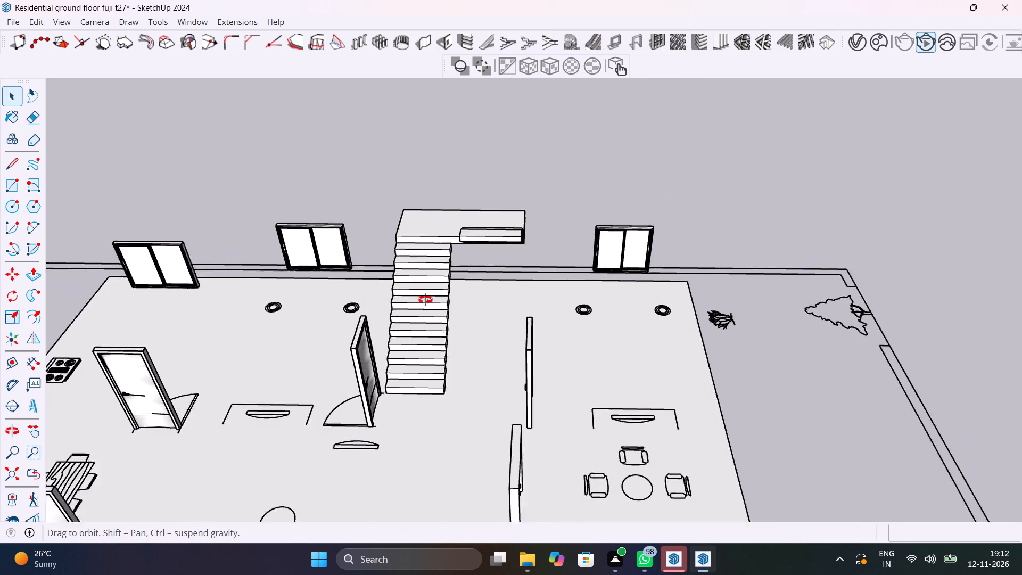
{"action": "middle_click_drag", "start_coordinate": [425, 300], "coordinate": [653, 258]}
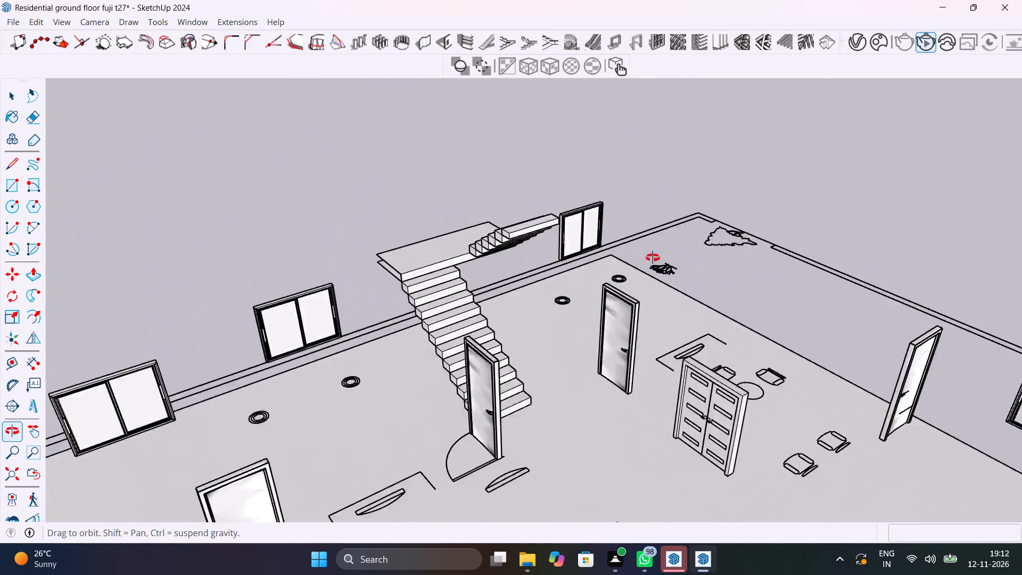
{"action": "middle_click_drag", "start_coordinate": [653, 258], "coordinate": [711, 257]}
{"action": "middle_click_drag", "start_coordinate": [425, 285], "coordinate": [898, 262]}
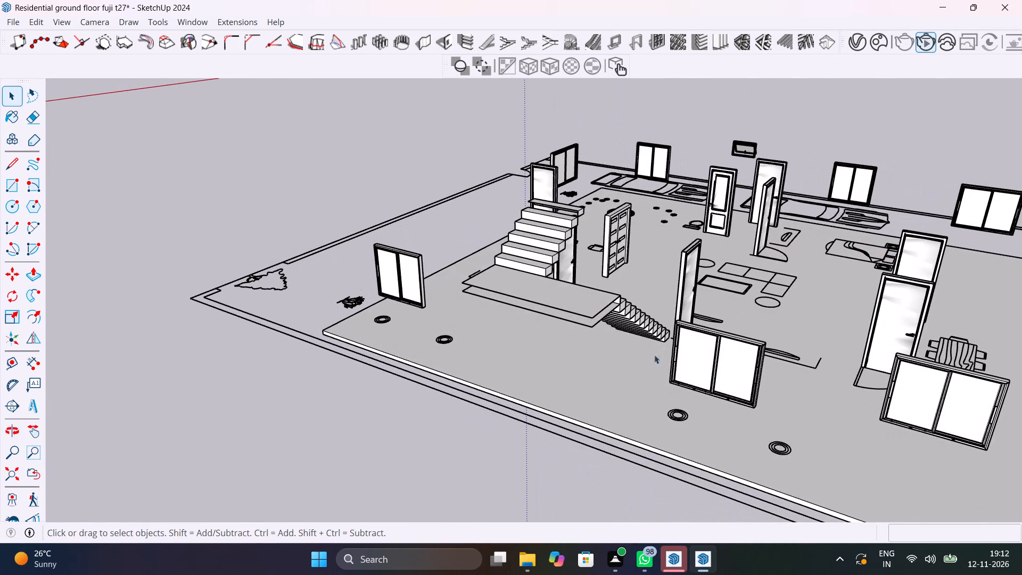
{"action": "scroll", "coordinate": [599, 317], "scroll_direction": "up", "scroll_amount": 9}
{"action": "middle_click_drag", "start_coordinate": [606, 354], "coordinate": [485, 323]}
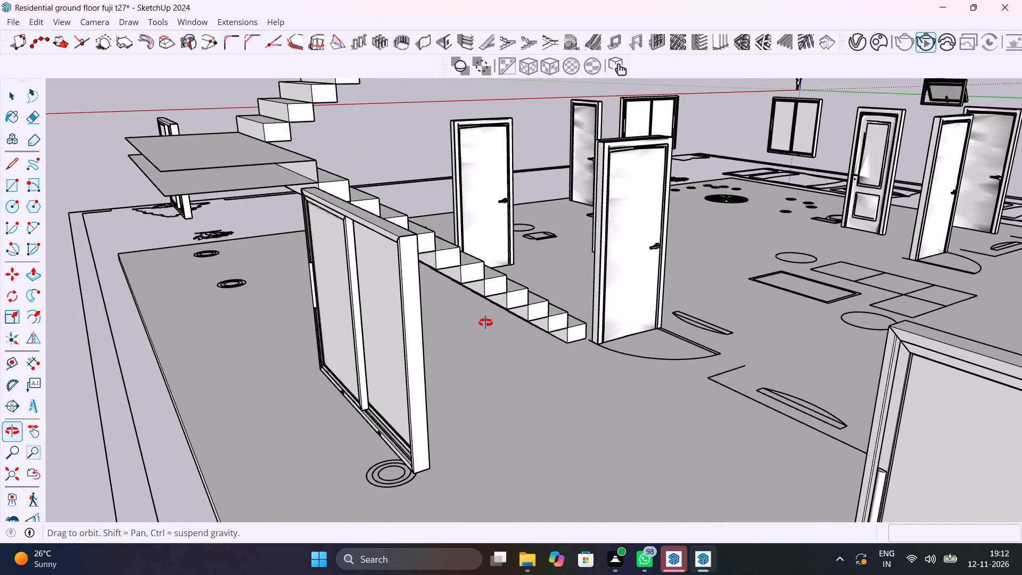
{"action": "middle_click_drag", "start_coordinate": [485, 323], "coordinate": [558, 466]}
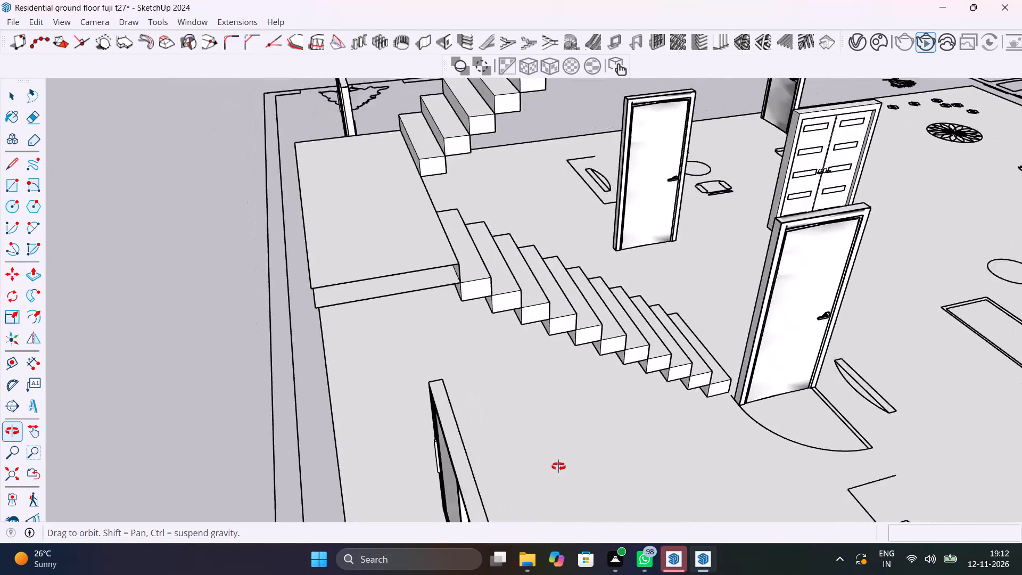
{"action": "middle_click_drag", "start_coordinate": [558, 466], "coordinate": [524, 478]}
{"action": "scroll", "coordinate": [336, 271], "scroll_direction": "up", "scroll_amount": 7}
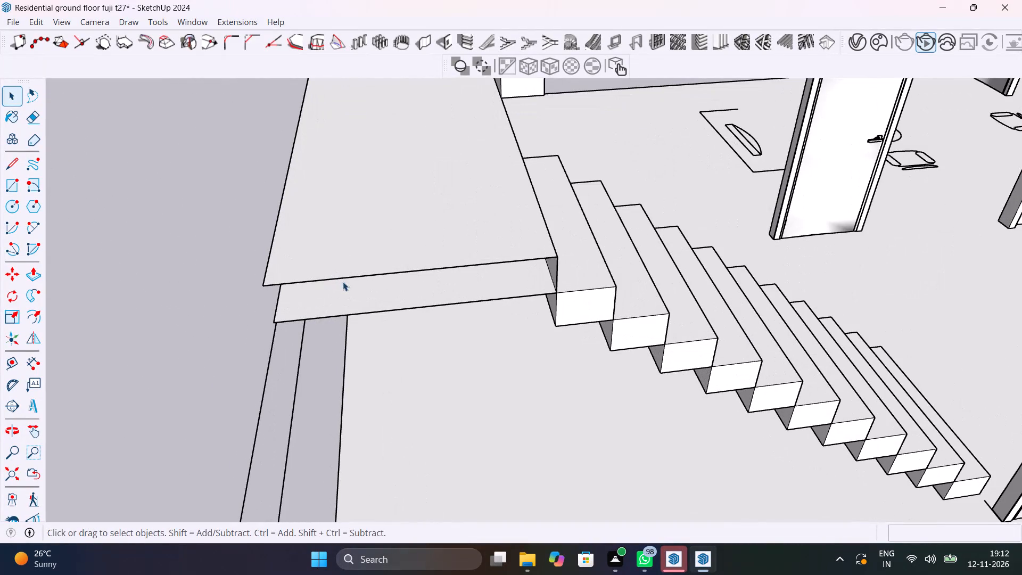
{"action": "key", "text": "r"}
{"action": "left_click", "coordinate": [263, 288]}
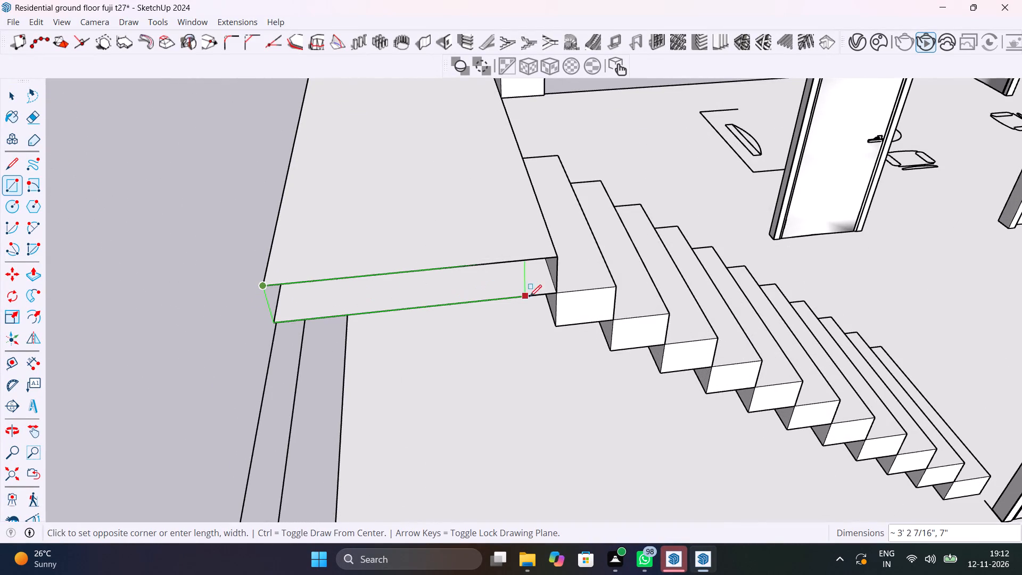
{"action": "left_click", "coordinate": [557, 297]}
Draw a 7" by 9' 4 1/2" rectangle that closes the stair landing's long open rear side.
{"action": "middle_click_drag", "start_coordinate": [381, 337], "coordinate": [569, 323]}
{"action": "scroll", "coordinate": [472, 285], "scroll_direction": "down", "scroll_amount": 6}
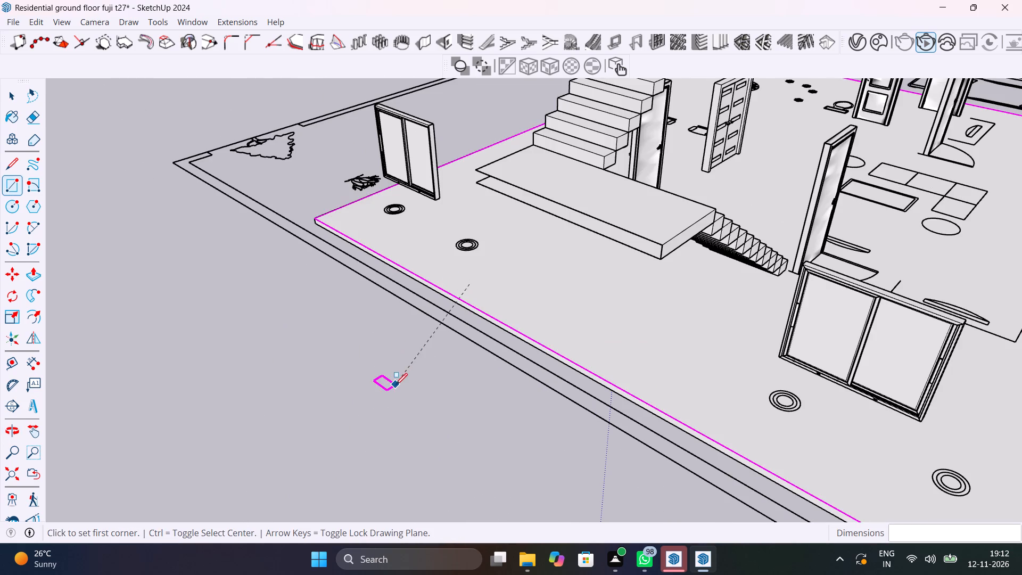
{"action": "middle_click_drag", "start_coordinate": [409, 327], "coordinate": [533, 383], "text": "shift"}
{"action": "scroll", "coordinate": [794, 220], "scroll_direction": "up", "scroll_amount": 6}
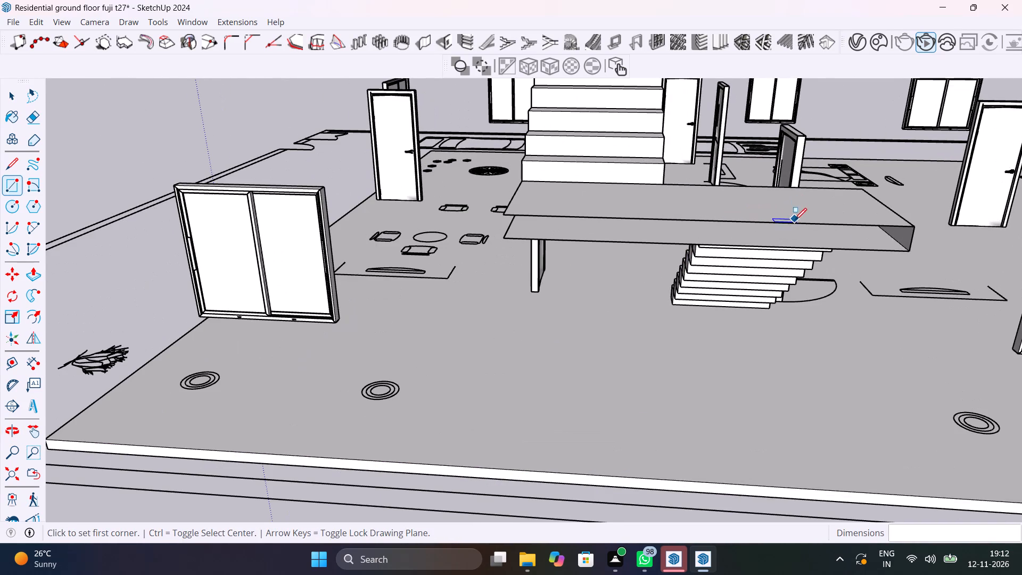
{"action": "left_click", "coordinate": [908, 251]}
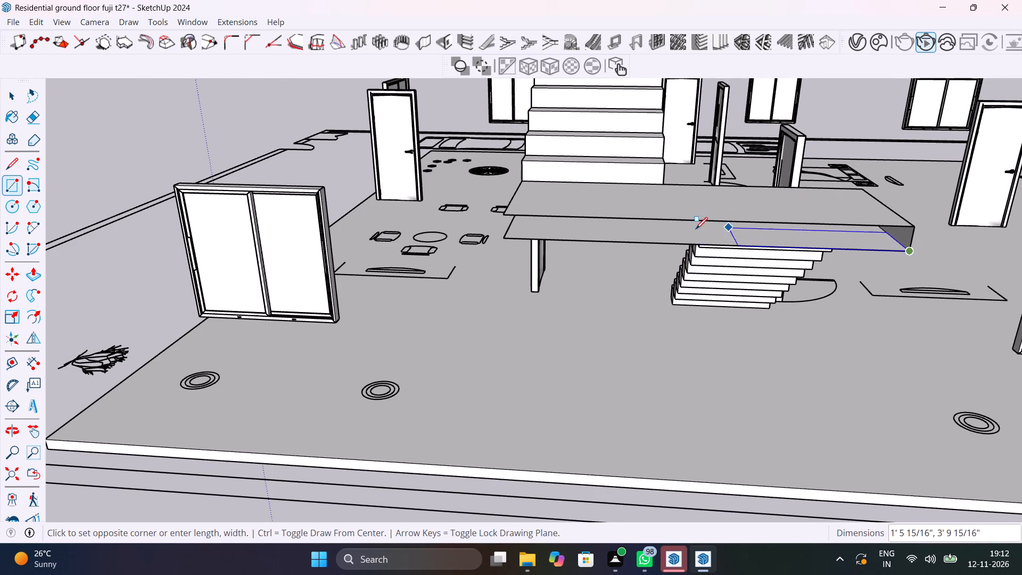
{"action": "left_click", "coordinate": [506, 217]}
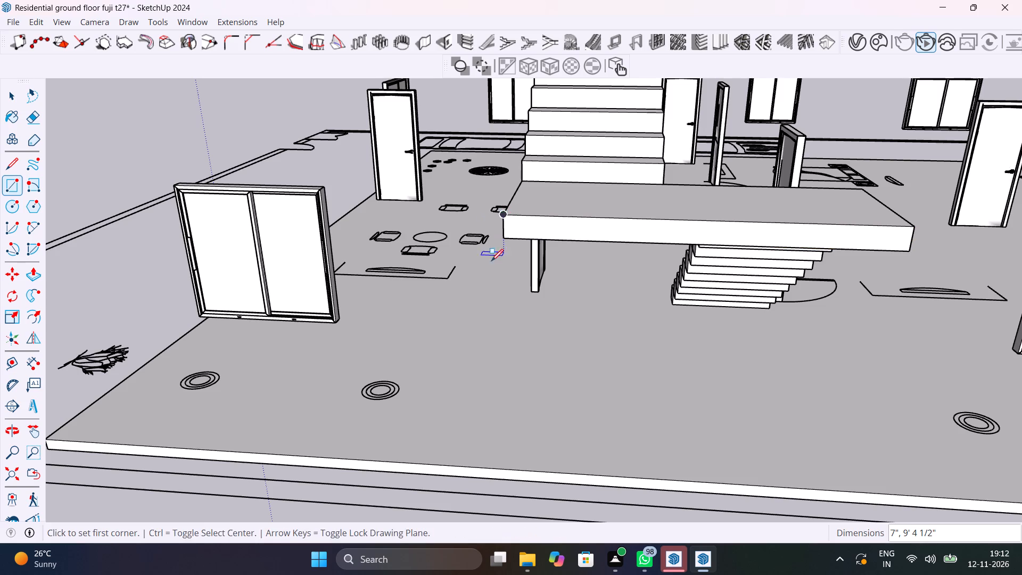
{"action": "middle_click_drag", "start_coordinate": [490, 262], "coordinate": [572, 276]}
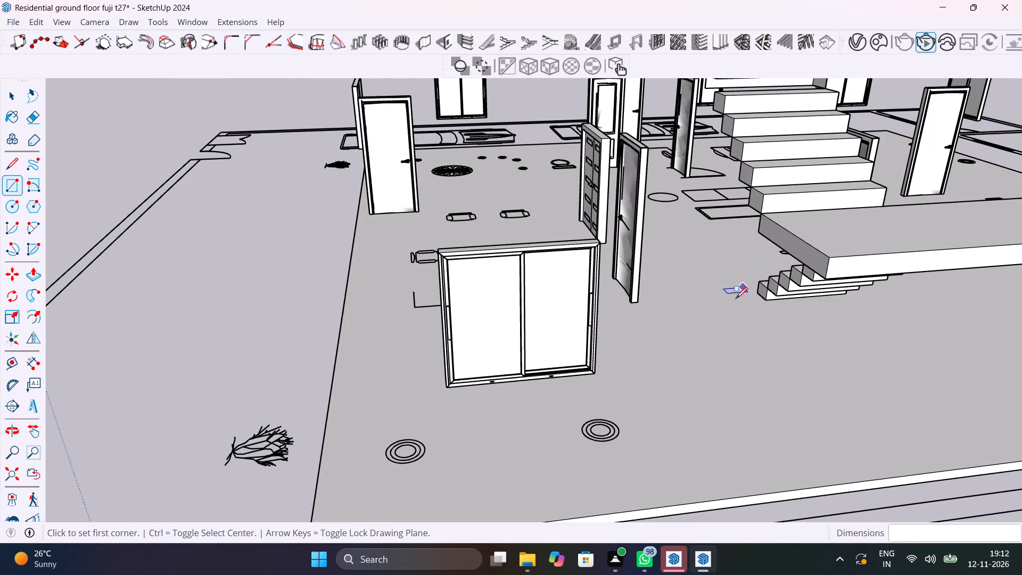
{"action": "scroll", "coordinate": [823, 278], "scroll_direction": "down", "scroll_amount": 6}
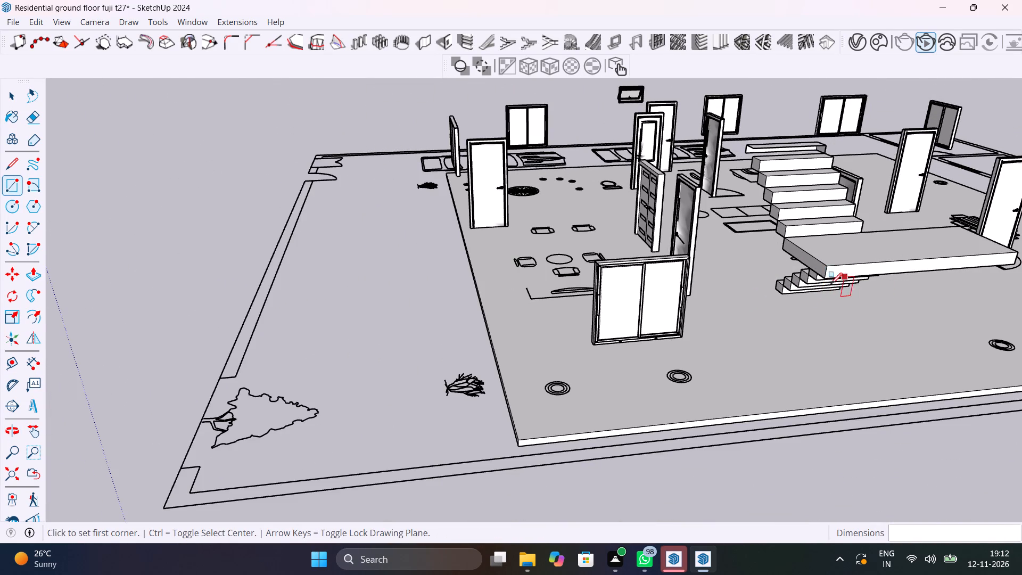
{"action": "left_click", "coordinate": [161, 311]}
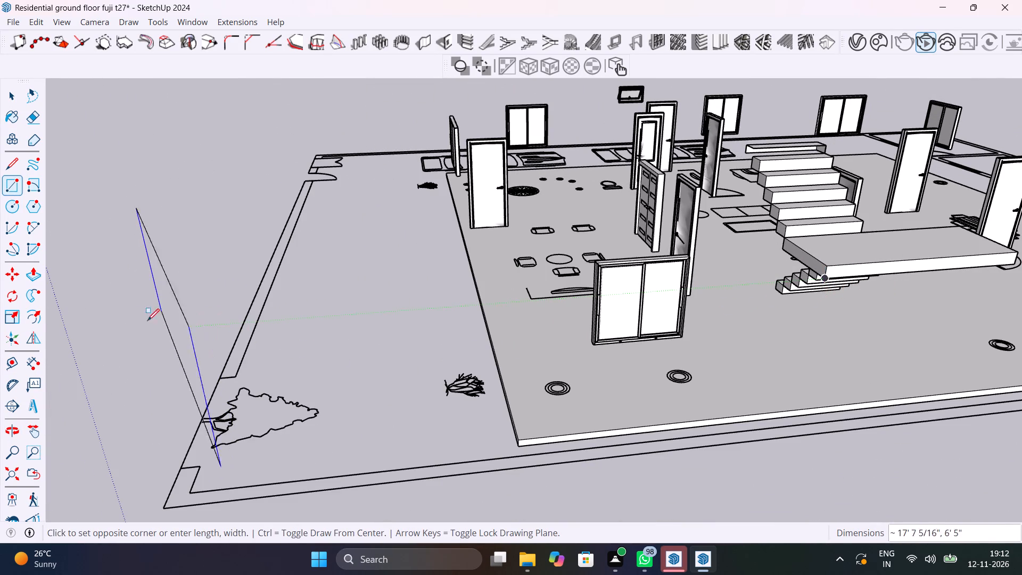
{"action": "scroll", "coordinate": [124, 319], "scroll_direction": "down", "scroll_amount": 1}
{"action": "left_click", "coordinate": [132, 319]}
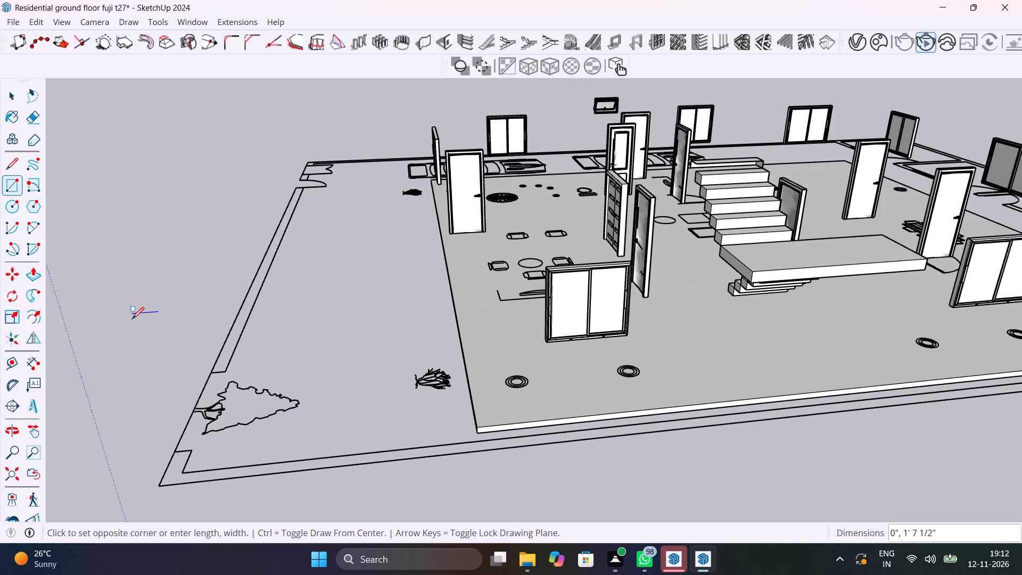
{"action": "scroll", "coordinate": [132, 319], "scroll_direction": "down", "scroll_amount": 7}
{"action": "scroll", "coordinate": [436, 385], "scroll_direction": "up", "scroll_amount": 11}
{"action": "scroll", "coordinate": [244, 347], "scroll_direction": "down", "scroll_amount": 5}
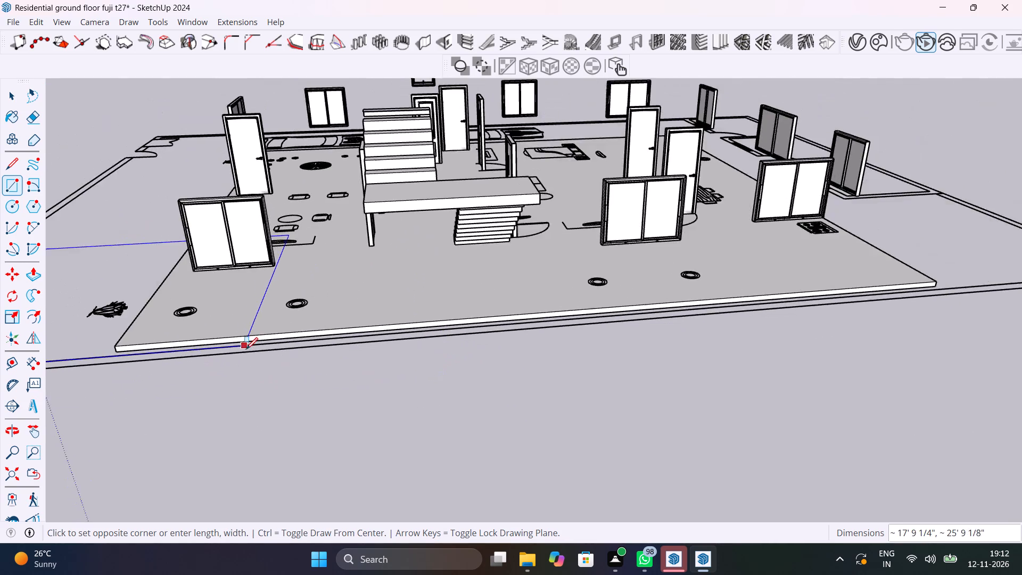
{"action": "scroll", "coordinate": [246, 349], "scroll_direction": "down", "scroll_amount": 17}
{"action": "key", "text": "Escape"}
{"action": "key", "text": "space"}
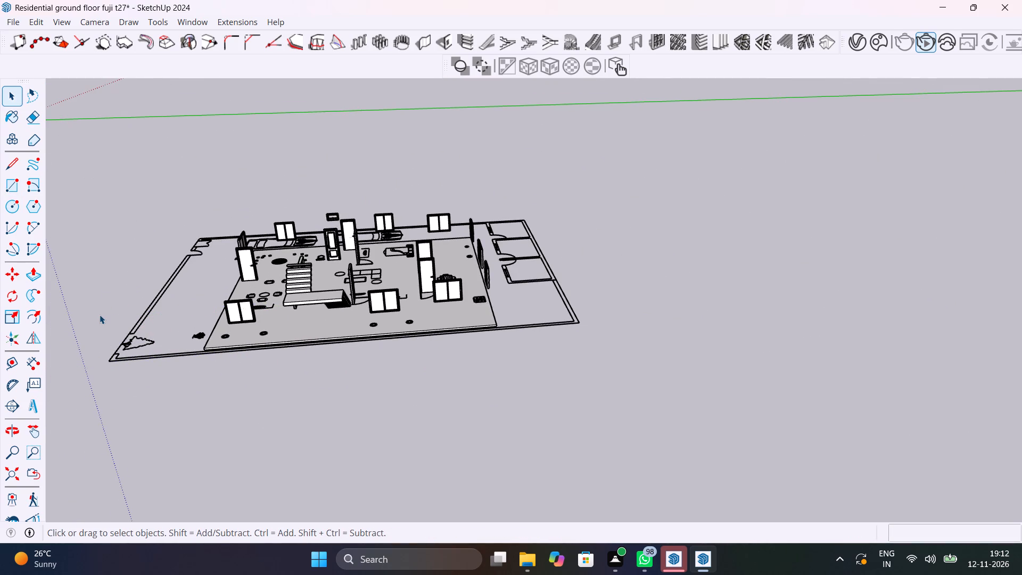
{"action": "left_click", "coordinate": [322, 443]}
Save the model with the house group hidden.
{"action": "scroll", "coordinate": [341, 291], "scroll_direction": "up", "scroll_amount": 9}
{"action": "middle_click_drag", "start_coordinate": [387, 335], "coordinate": [368, 365]}
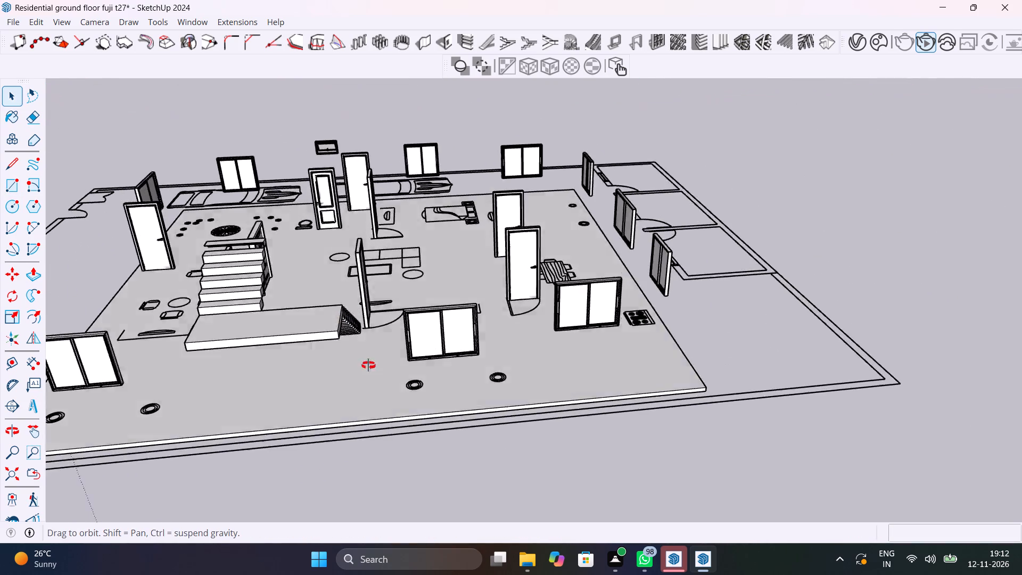
{"action": "middle_click_drag", "start_coordinate": [368, 365], "coordinate": [312, 420]}
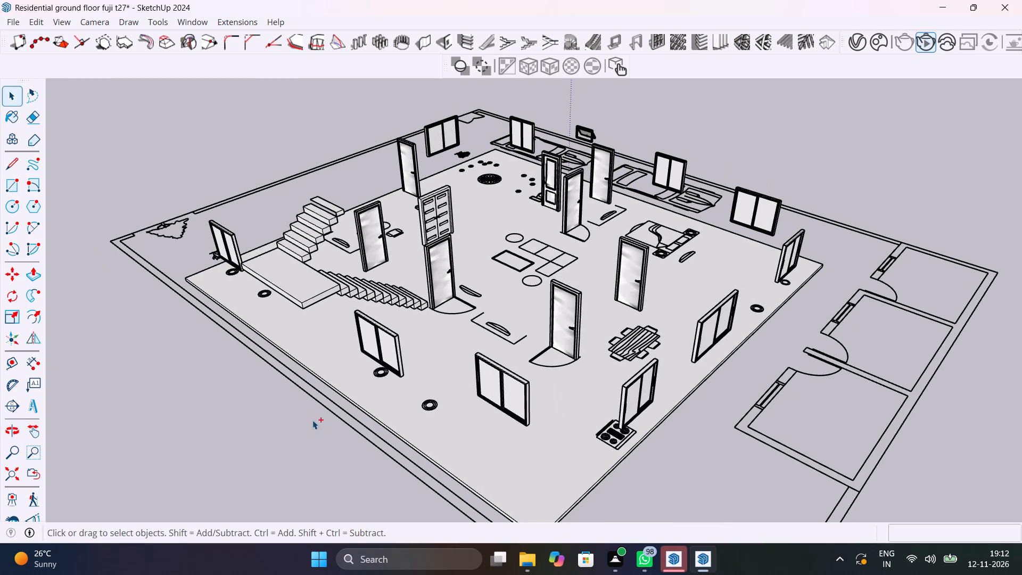
{"action": "key", "text": "ctrl+s"}
Select all the free-standing doors and windows across the ground floor and make them one group.
{"action": "scroll", "coordinate": [349, 285], "scroll_direction": "up", "scroll_amount": 4}
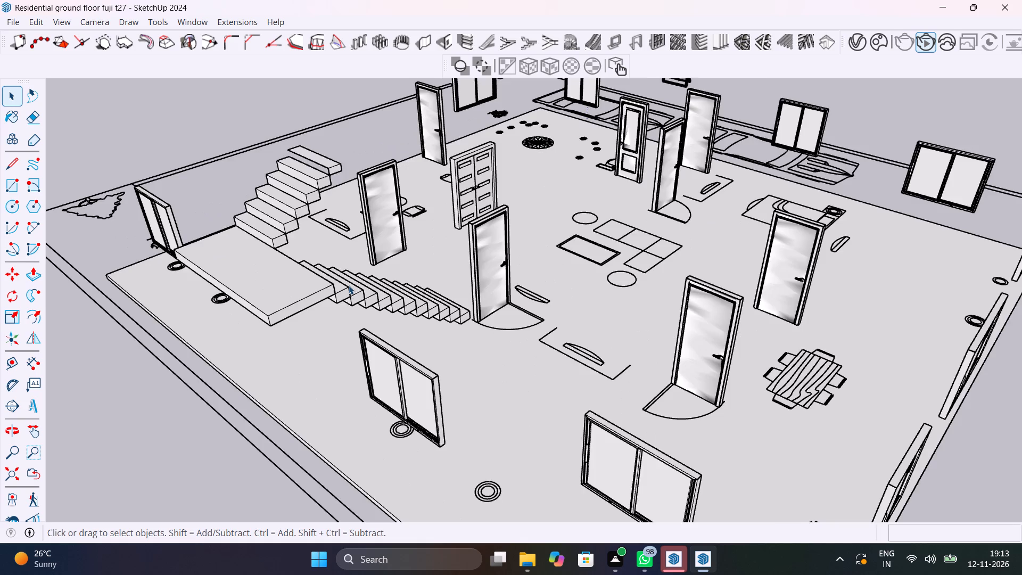
{"action": "scroll", "coordinate": [349, 285], "scroll_direction": "up", "scroll_amount": 4}
{"action": "middle_click_drag", "start_coordinate": [427, 298], "coordinate": [504, 368], "text": "shift"}
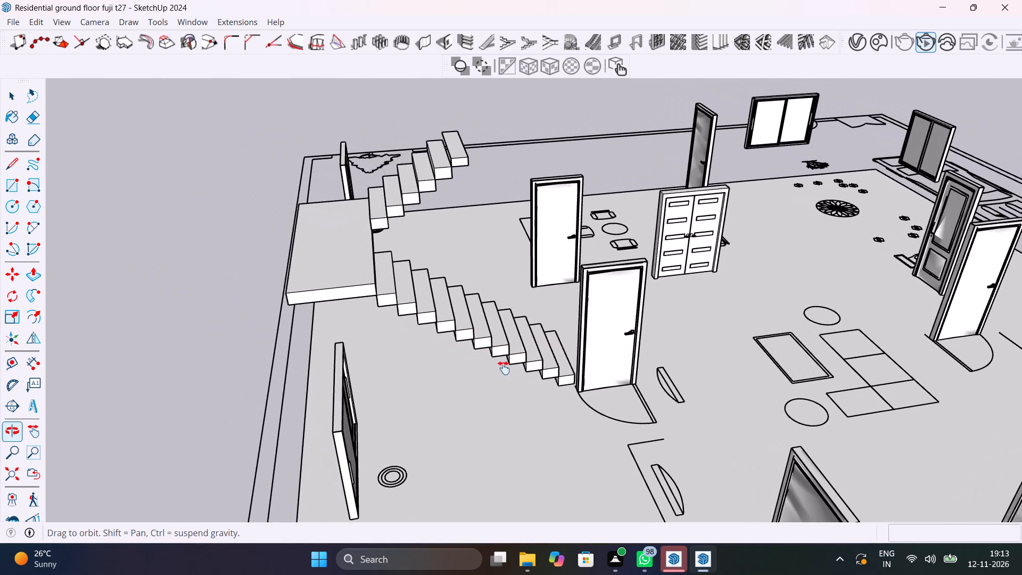
{"action": "middle_click_drag", "start_coordinate": [504, 368], "coordinate": [504, 368], "text": "shift"}
{"action": "left_click", "coordinate": [607, 324]}
{"action": "left_click", "coordinate": [575, 224], "text": "shift"}
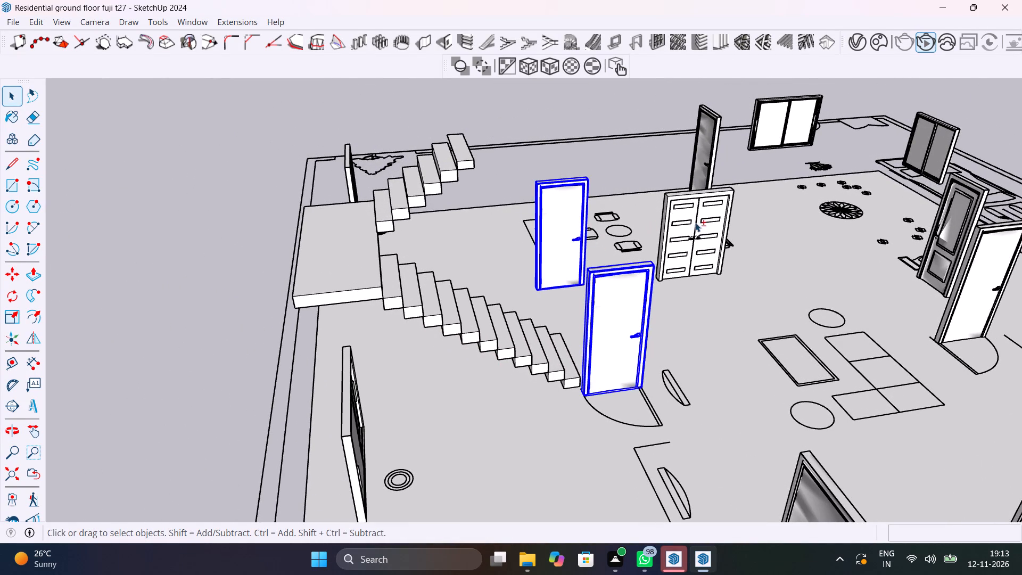
{"action": "left_click", "coordinate": [695, 223], "text": "shift"}
{"action": "left_click", "coordinate": [360, 436], "text": "shift"}
{"action": "scroll", "coordinate": [366, 428], "scroll_direction": "down", "scroll_amount": 8, "text": "shift"}
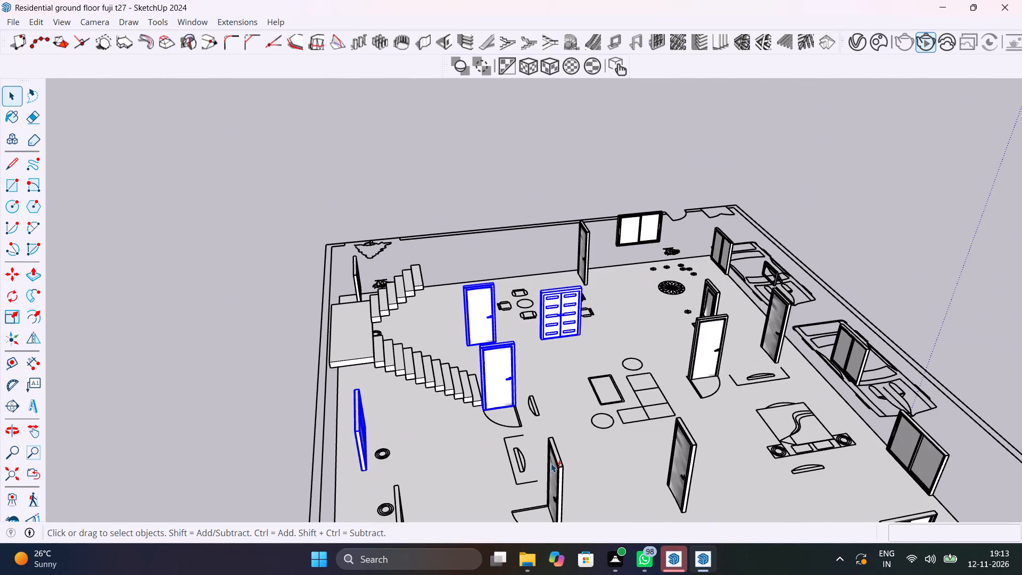
{"action": "left_click", "coordinate": [551, 463], "text": "shift"}
{"action": "left_click", "coordinate": [691, 449], "text": "shift"}
{"action": "left_click", "coordinate": [714, 343], "text": "shift"}
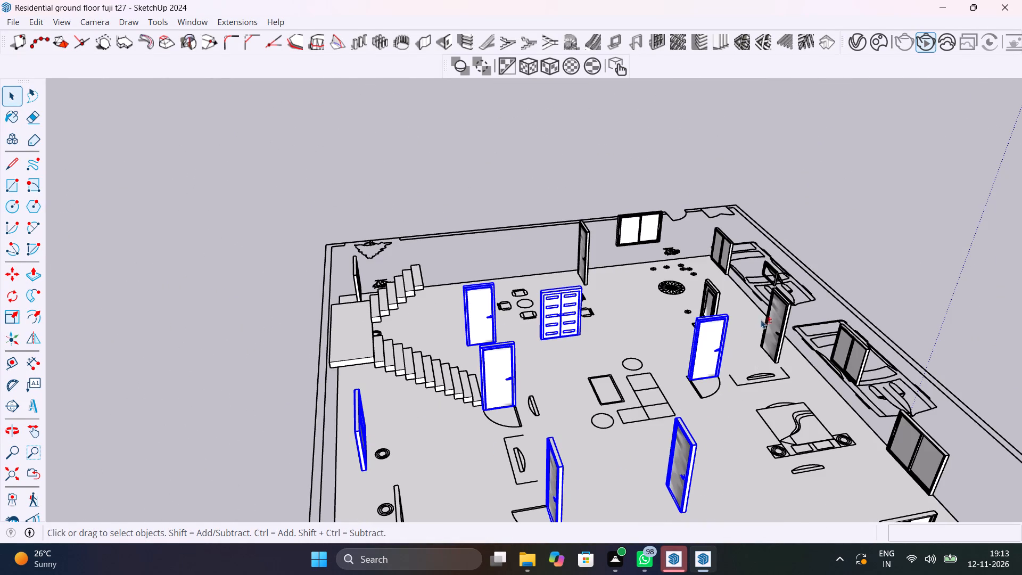
{"action": "left_click", "coordinate": [775, 316], "text": "shift"}
{"action": "left_click", "coordinate": [851, 346], "text": "shift"}
{"action": "left_click", "coordinate": [909, 443], "text": "shift"}
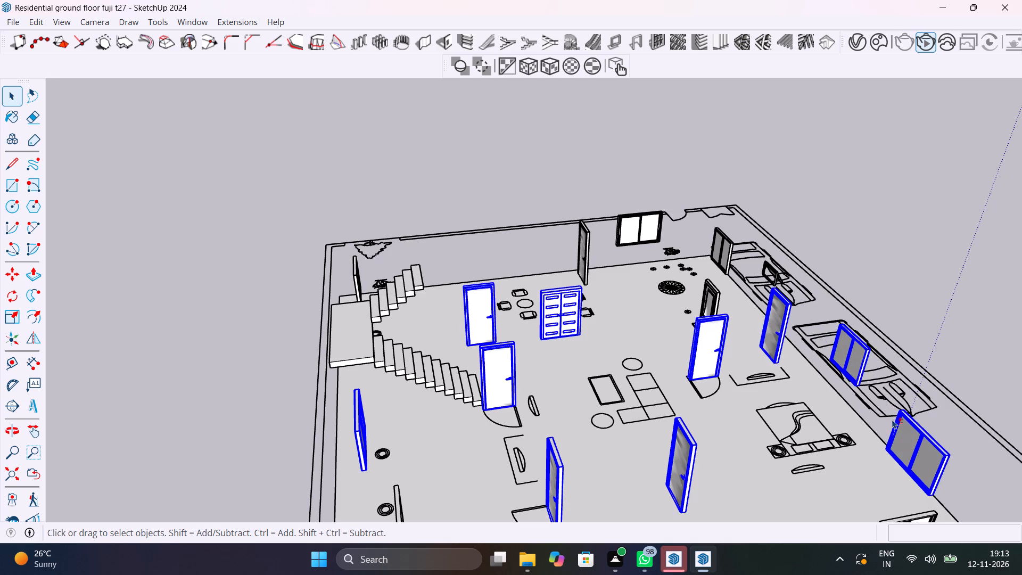
{"action": "left_click", "coordinate": [713, 297], "text": "shift"}
{"action": "left_click", "coordinate": [725, 252], "text": "shift"}
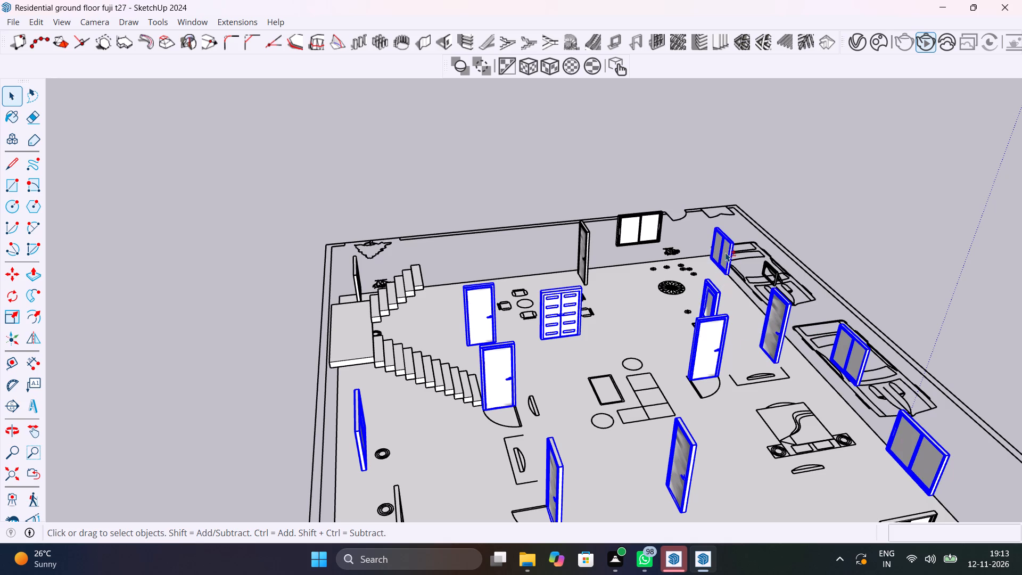
{"action": "left_click", "coordinate": [776, 268], "text": "shift"}
{"action": "left_click", "coordinate": [655, 230], "text": "shift"}
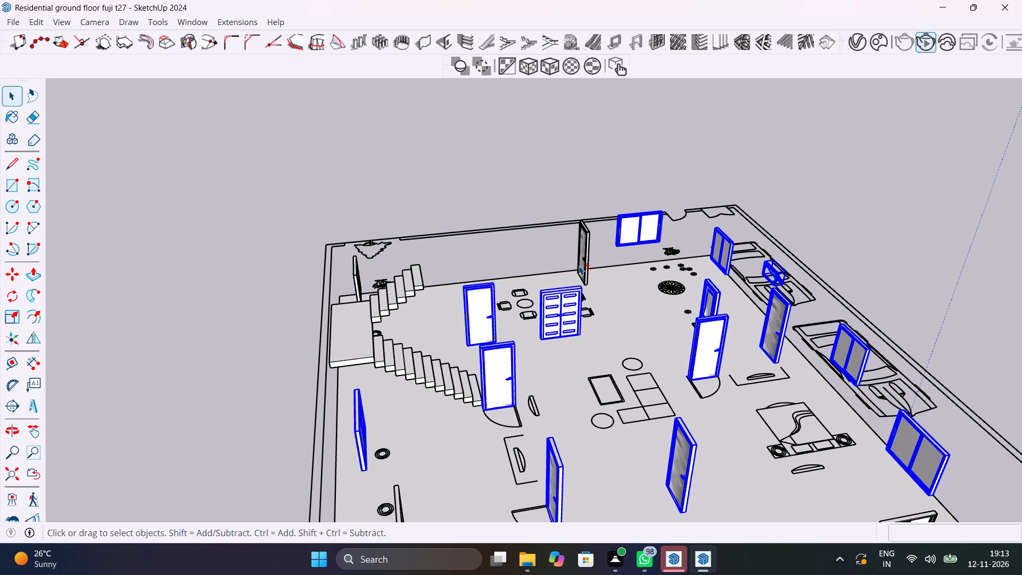
{"action": "left_click", "coordinate": [588, 257], "text": "shift"}
{"action": "left_click", "coordinate": [360, 282], "text": "shift"}
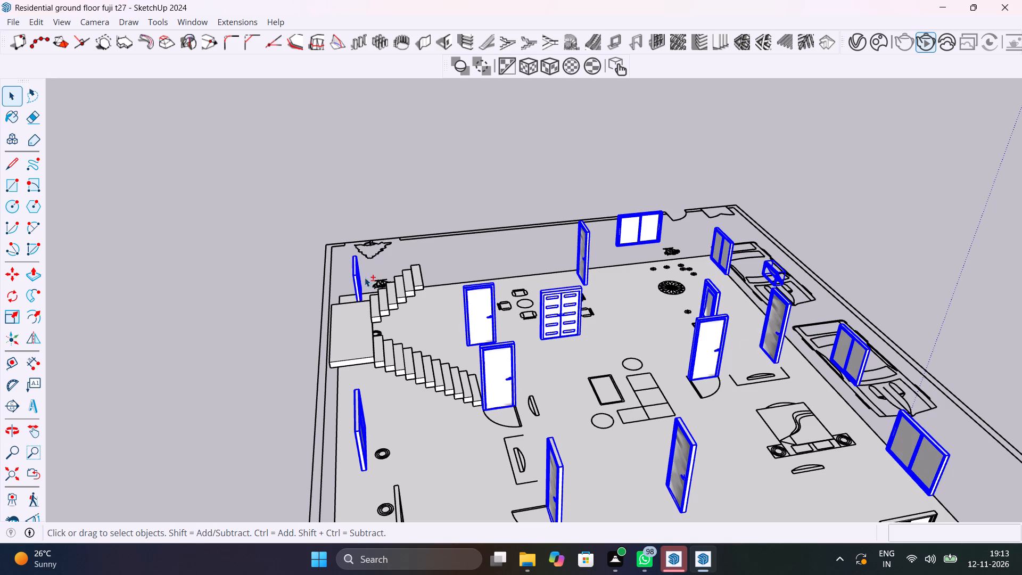
{"action": "scroll", "coordinate": [365, 277], "scroll_direction": "down", "scroll_amount": 11, "text": "shift"}
{"action": "scroll", "coordinate": [408, 341], "scroll_direction": "up", "scroll_amount": 9, "text": "shift"}
{"action": "left_click", "coordinate": [316, 335], "text": "shift"}
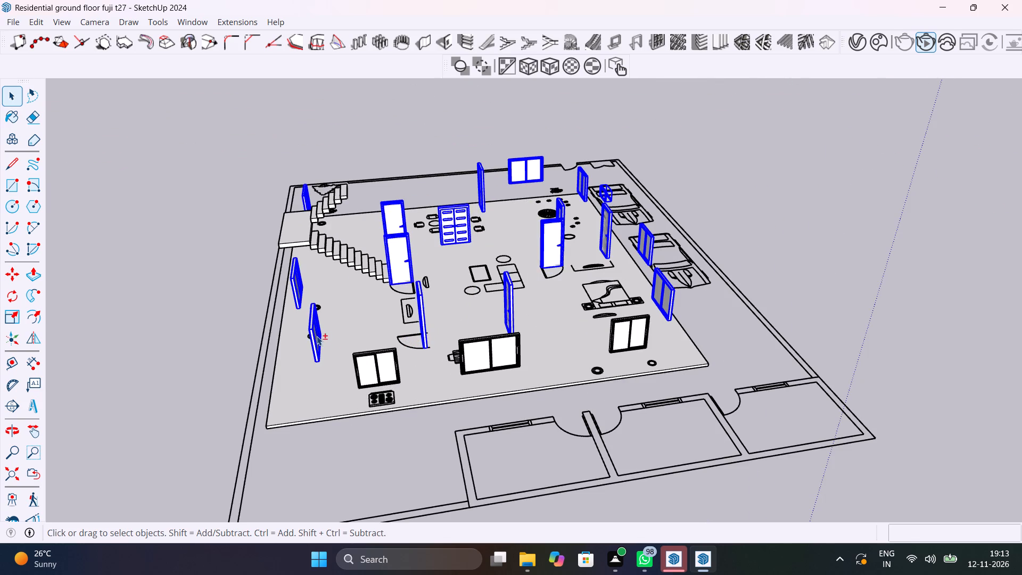
{"action": "left_click", "coordinate": [373, 358], "text": "shift"}
{"action": "left_click", "coordinate": [494, 348], "text": "shift"}
{"action": "left_click", "coordinate": [640, 331], "text": "shift"}
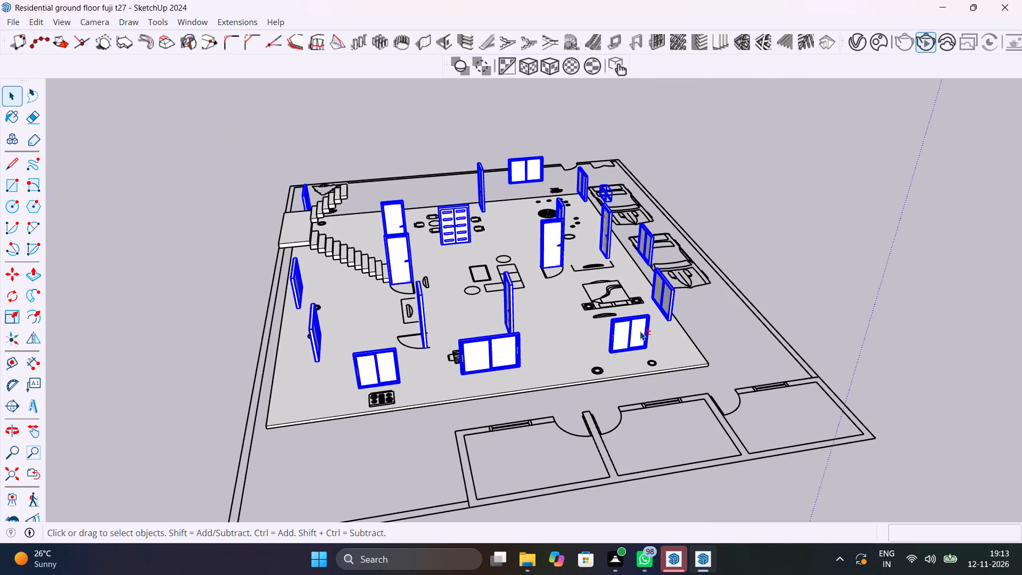
{"action": "scroll", "coordinate": [687, 271], "scroll_direction": "up", "scroll_amount": 6, "text": "shift"}
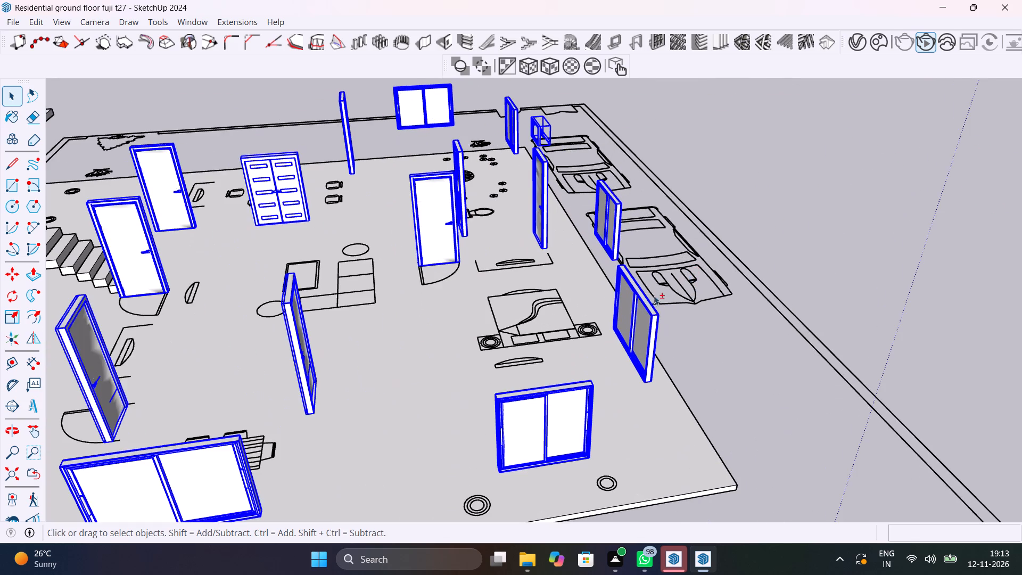
{"action": "scroll", "coordinate": [651, 328], "scroll_direction": "up", "scroll_amount": 1, "text": "shift"}
{"action": "right_click", "coordinate": [649, 326], "text": "shift"}
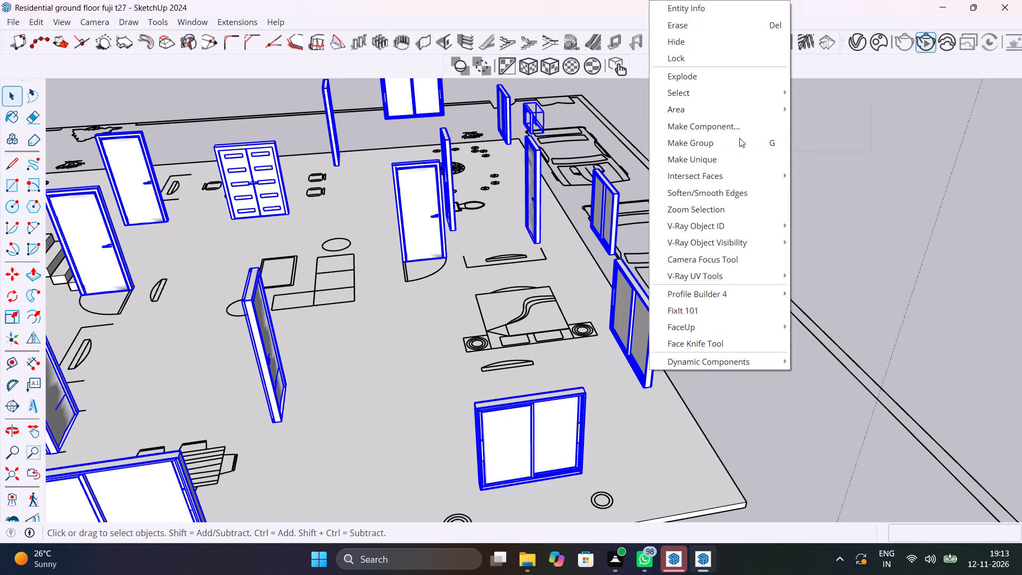
{"action": "left_click", "coordinate": [736, 141], "text": "shift"}
{"action": "scroll", "coordinate": [785, 221], "scroll_direction": "down", "scroll_amount": 8}
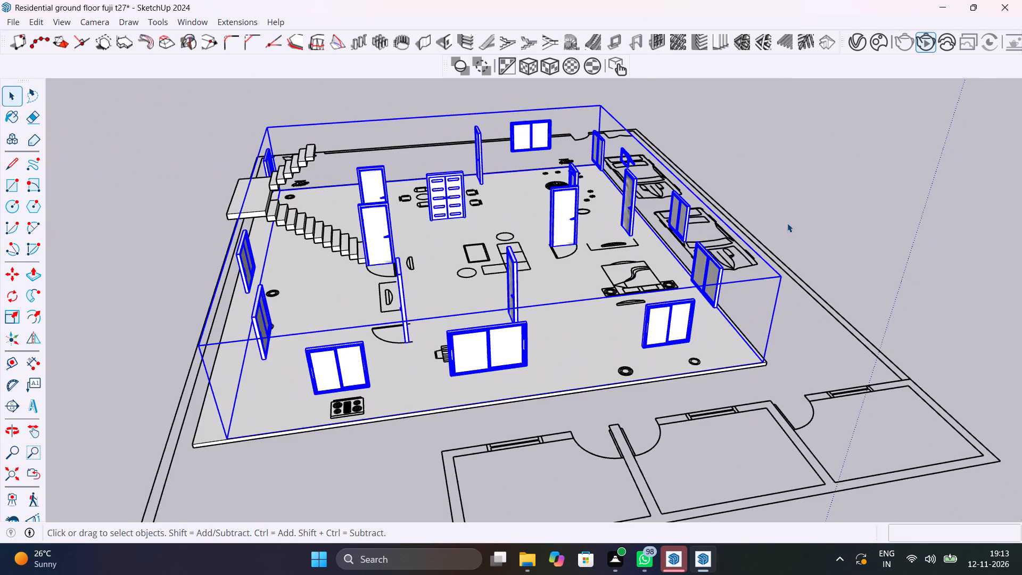
{"action": "scroll", "coordinate": [787, 223], "scroll_direction": "down", "scroll_amount": 1}
{"action": "middle_click_drag", "start_coordinate": [791, 231], "coordinate": [447, 265]}
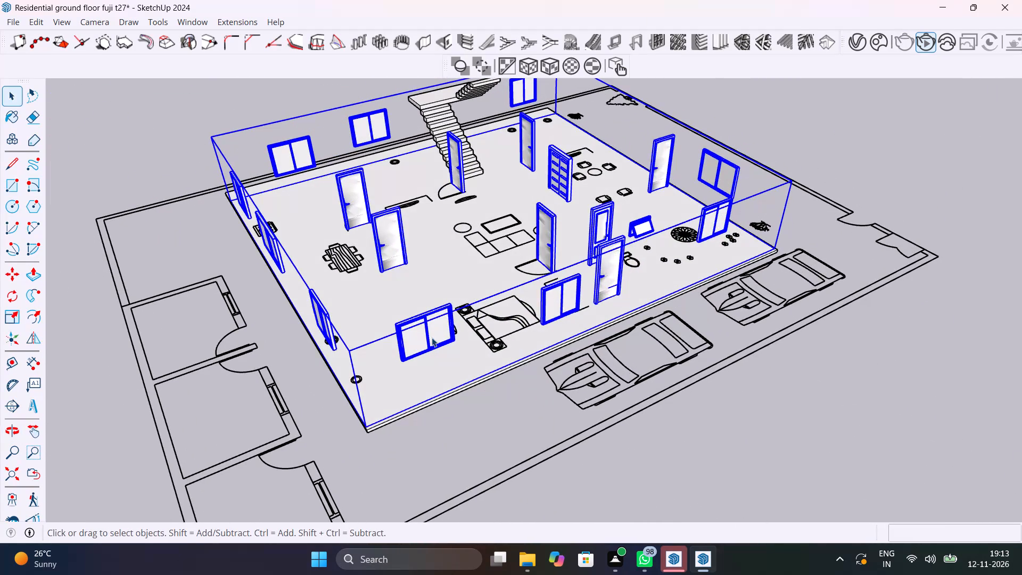
{"action": "scroll", "coordinate": [432, 338], "scroll_direction": "down", "scroll_amount": 2}
{"action": "left_click", "coordinate": [903, 171]}
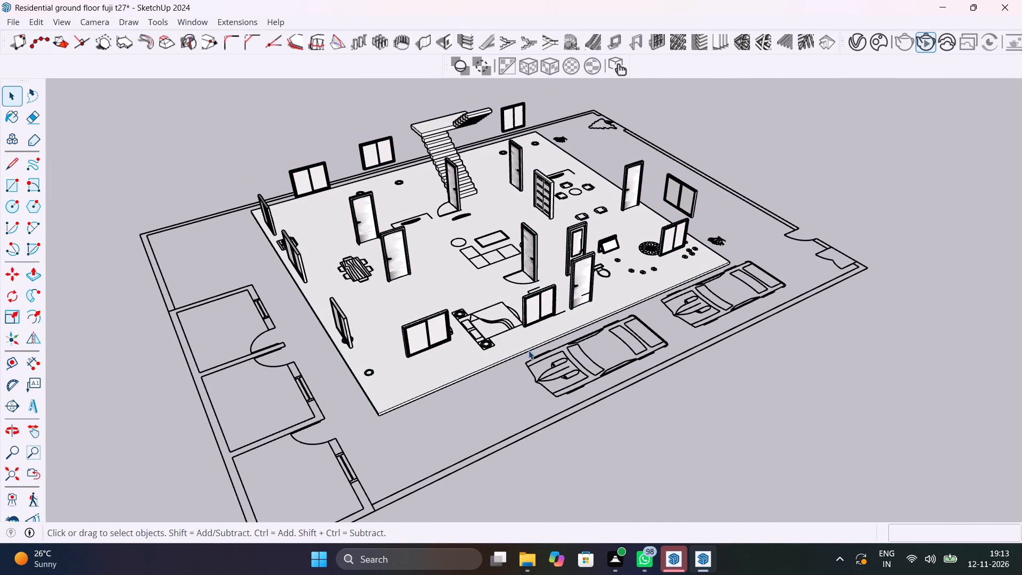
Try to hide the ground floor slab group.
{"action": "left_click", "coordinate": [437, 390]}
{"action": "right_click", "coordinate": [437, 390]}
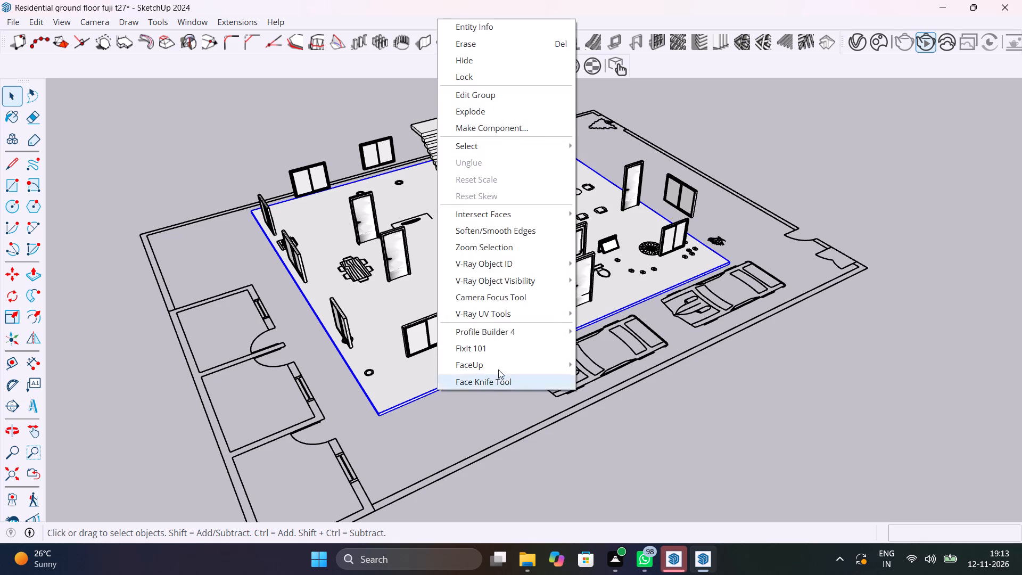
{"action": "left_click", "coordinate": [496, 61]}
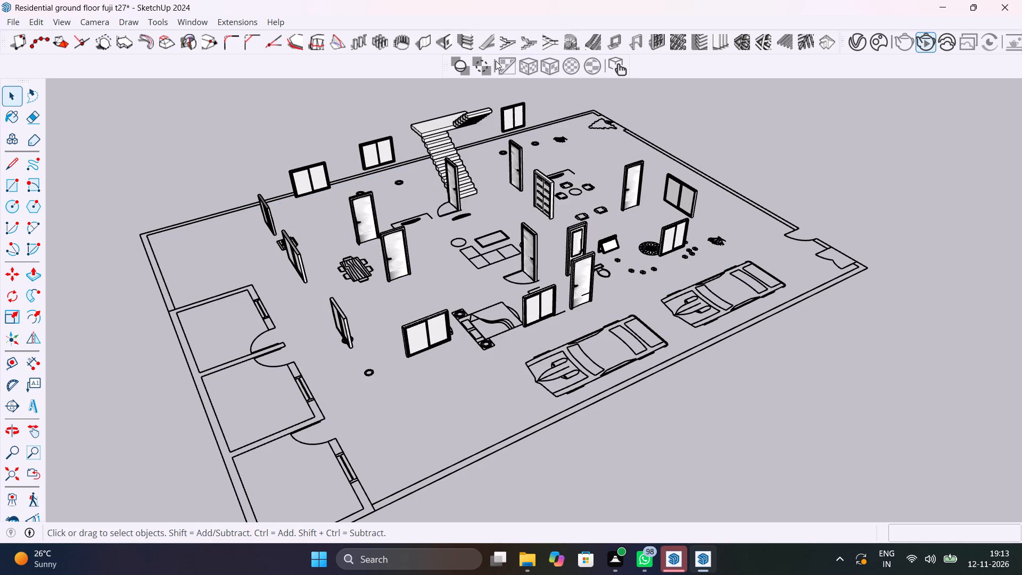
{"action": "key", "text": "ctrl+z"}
Hide the group of doors and windows.
{"action": "left_click", "coordinate": [427, 333]}
{"action": "right_click", "coordinate": [427, 333]}
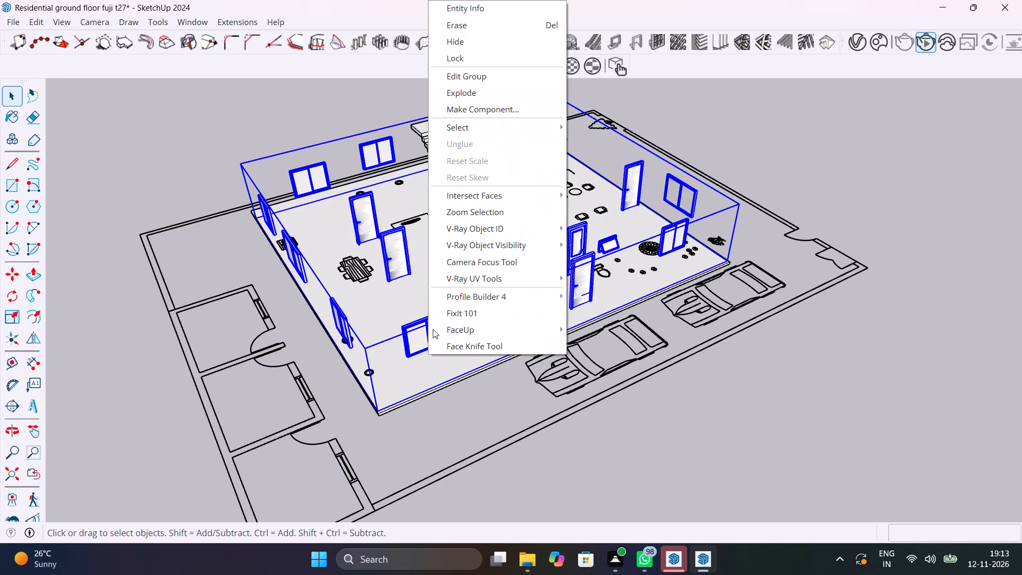
{"action": "left_click", "coordinate": [494, 47]}
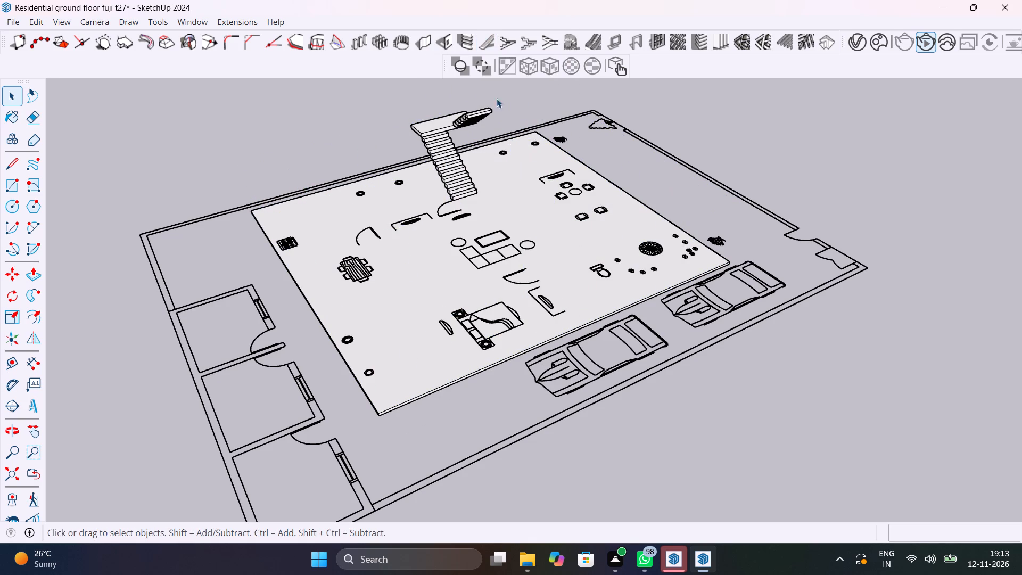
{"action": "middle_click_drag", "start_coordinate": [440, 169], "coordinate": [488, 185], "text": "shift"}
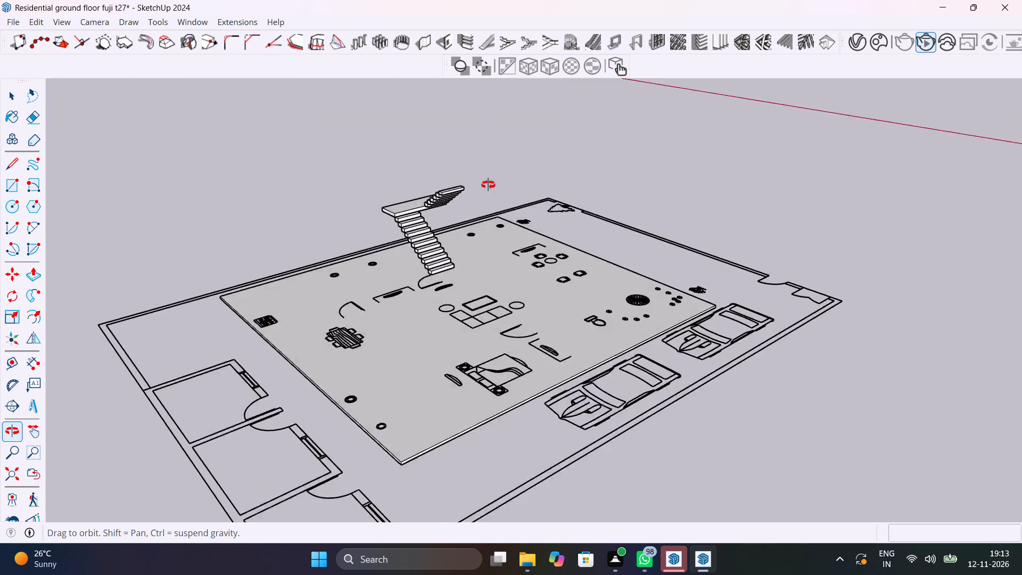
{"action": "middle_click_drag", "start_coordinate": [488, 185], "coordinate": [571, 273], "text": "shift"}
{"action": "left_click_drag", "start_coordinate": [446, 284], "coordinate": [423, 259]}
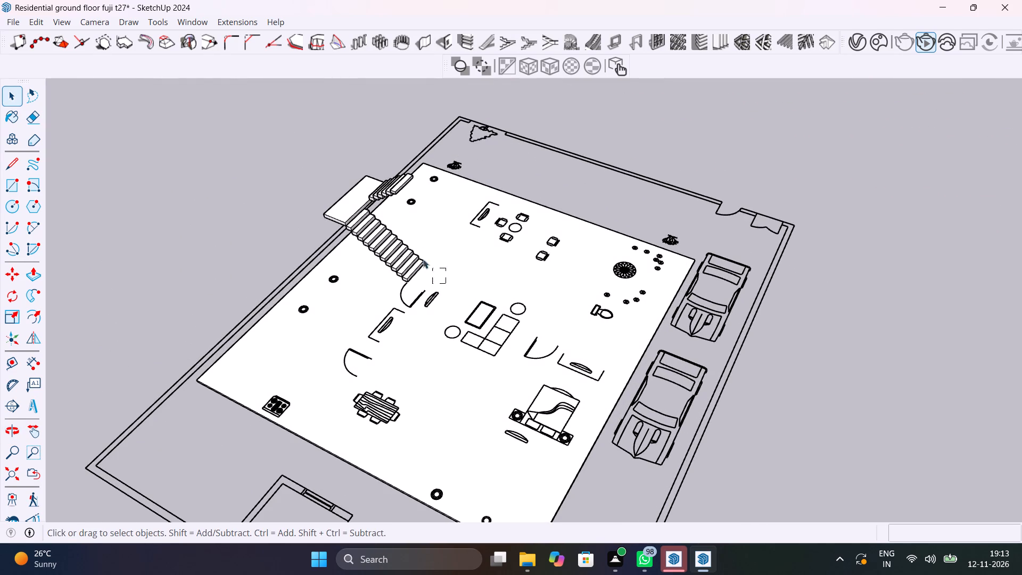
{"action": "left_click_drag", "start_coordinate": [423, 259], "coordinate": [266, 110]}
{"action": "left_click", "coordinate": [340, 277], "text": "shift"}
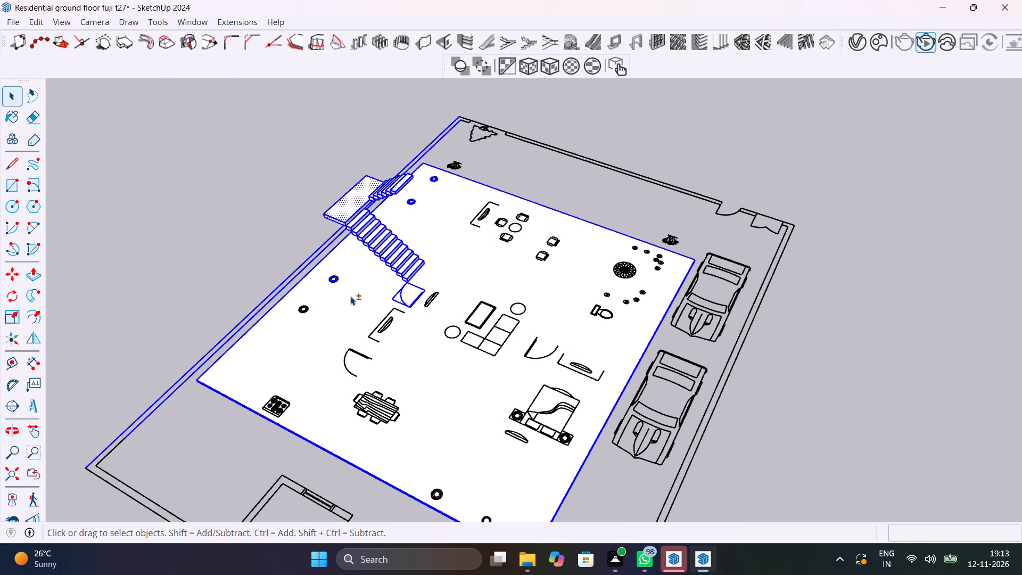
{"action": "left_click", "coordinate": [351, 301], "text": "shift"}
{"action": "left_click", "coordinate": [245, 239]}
Select the stair landing and every step of the upper and lower flights, and make them one staircase group.
{"action": "left_click", "coordinate": [351, 215]}
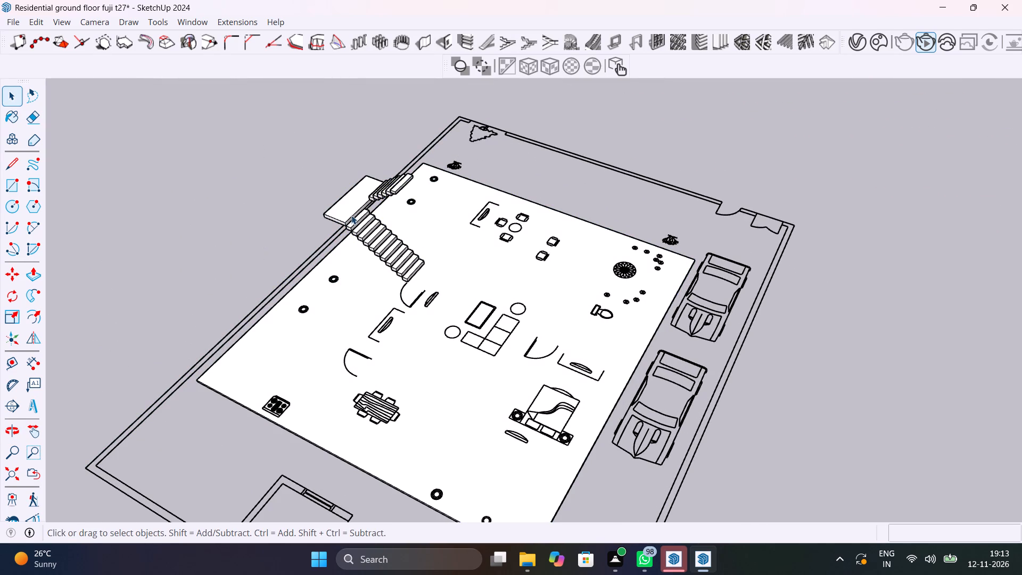
{"action": "scroll", "coordinate": [351, 215], "scroll_direction": "up", "scroll_amount": 9}
{"action": "triple_click", "coordinate": [349, 208]}
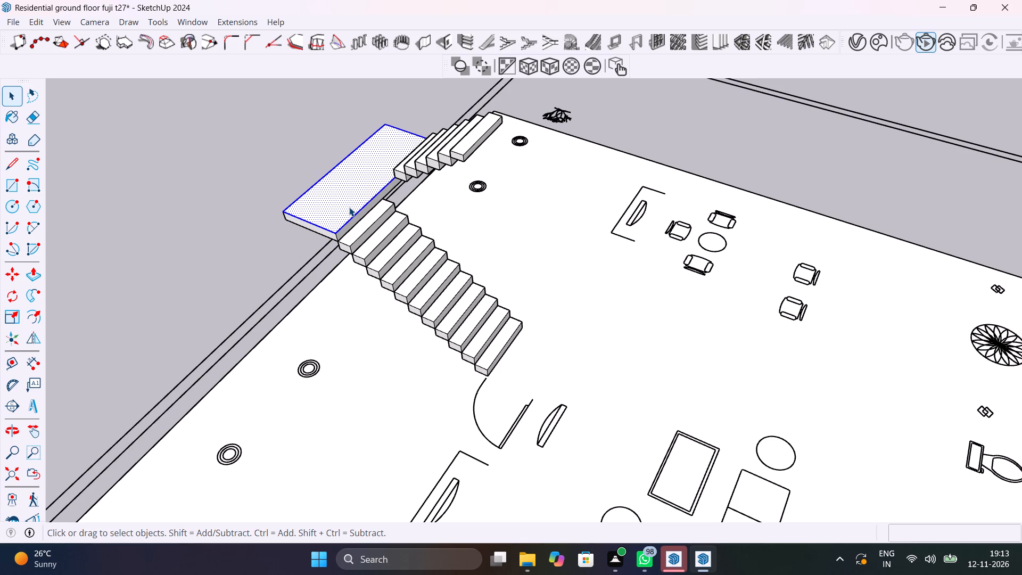
{"action": "left_click", "coordinate": [403, 176], "text": "shift"}
{"action": "left_click", "coordinate": [415, 171], "text": "shift"}
{"action": "left_click", "coordinate": [428, 167], "text": "shift"}
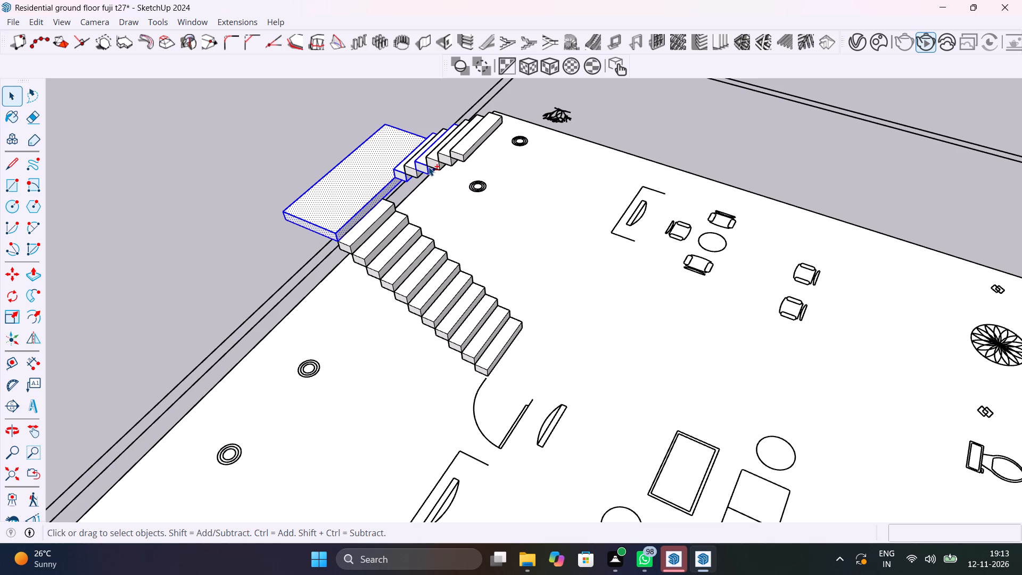
{"action": "left_click", "coordinate": [452, 160], "text": "shift"}
{"action": "double_click", "coordinate": [464, 154], "text": "shift"}
{"action": "double_click", "coordinate": [465, 154], "text": "shift"}
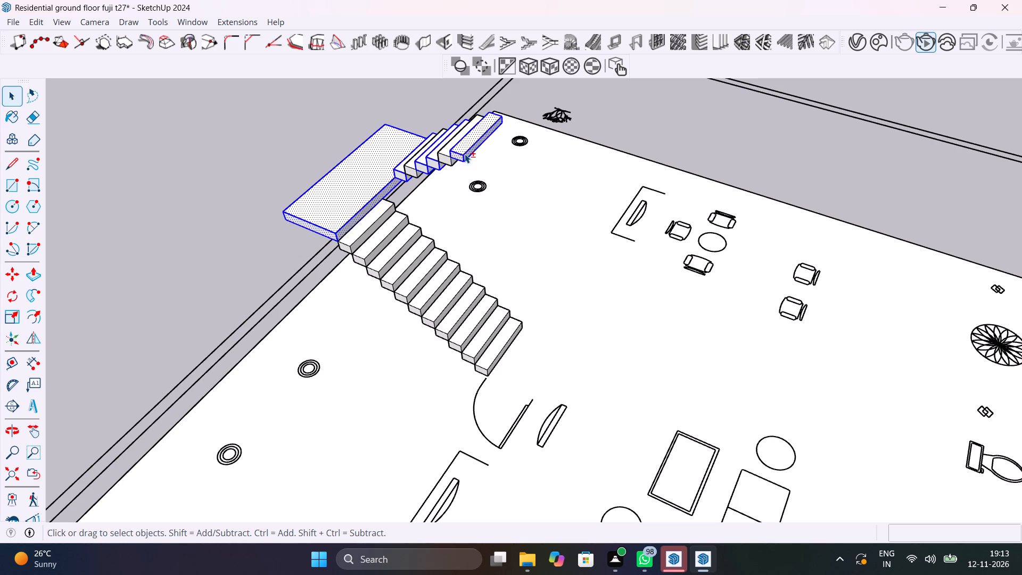
{"action": "left_click", "coordinate": [450, 161], "text": "shift"}
{"action": "left_click", "coordinate": [411, 172], "text": "shift"}
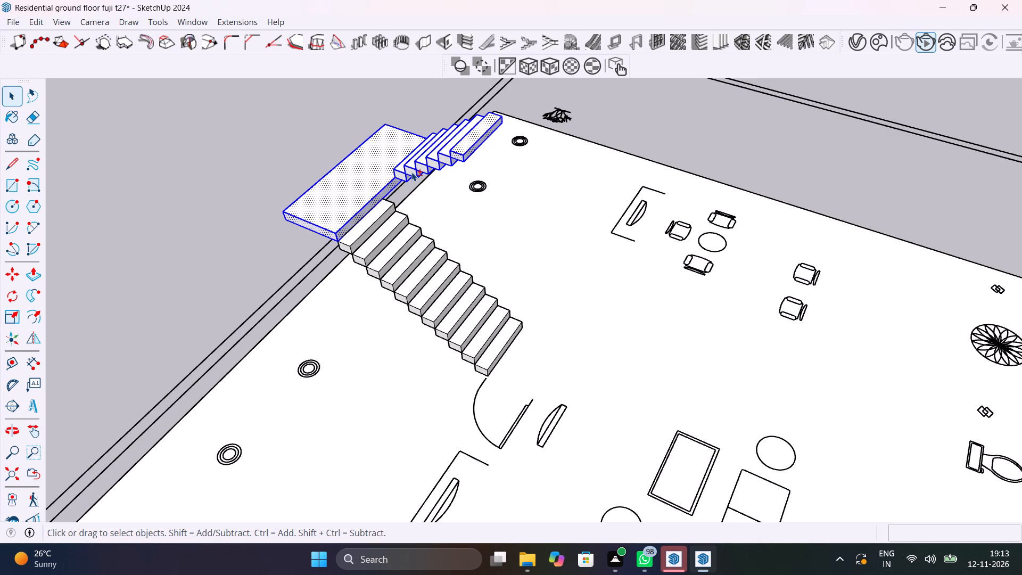
{"action": "scroll", "coordinate": [369, 233], "scroll_direction": "up", "scroll_amount": 7, "text": "shift"}
{"action": "left_click", "coordinate": [371, 234], "text": "shift"}
{"action": "left_click", "coordinate": [393, 252], "text": "shift"}
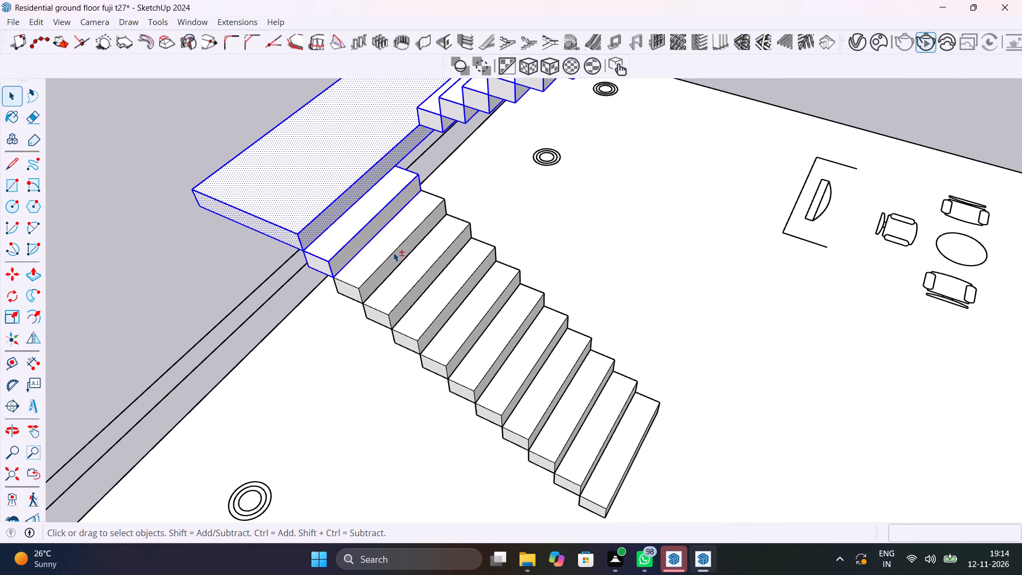
{"action": "left_click", "coordinate": [417, 268], "text": "shift"}
{"action": "left_click", "coordinate": [441, 276], "text": "shift"}
{"action": "left_click", "coordinate": [483, 302], "text": "shift"}
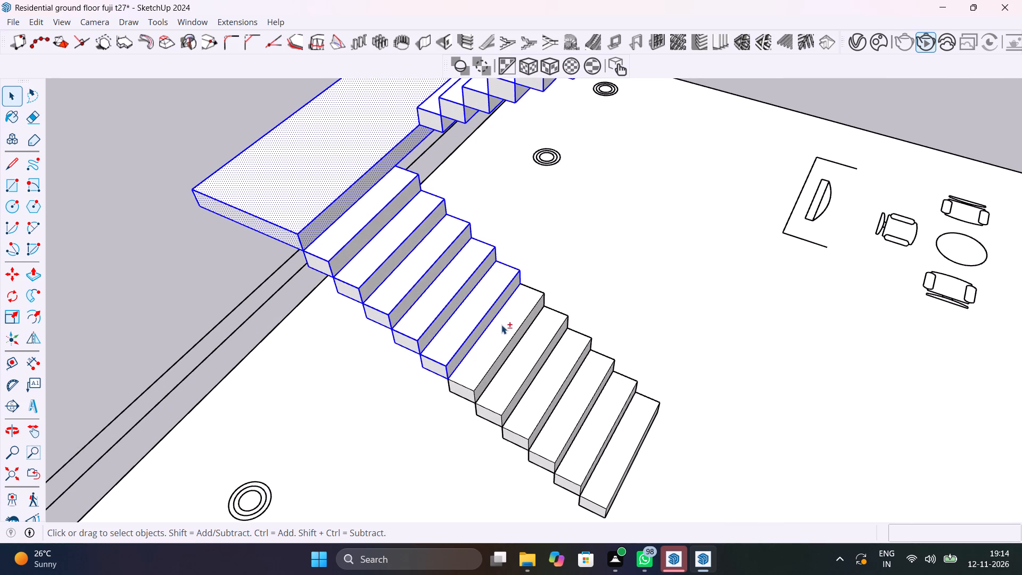
{"action": "left_click", "coordinate": [501, 325], "text": "shift"}
{"action": "left_click", "coordinate": [529, 362], "text": "shift"}
{"action": "left_click", "coordinate": [556, 376], "text": "shift"}
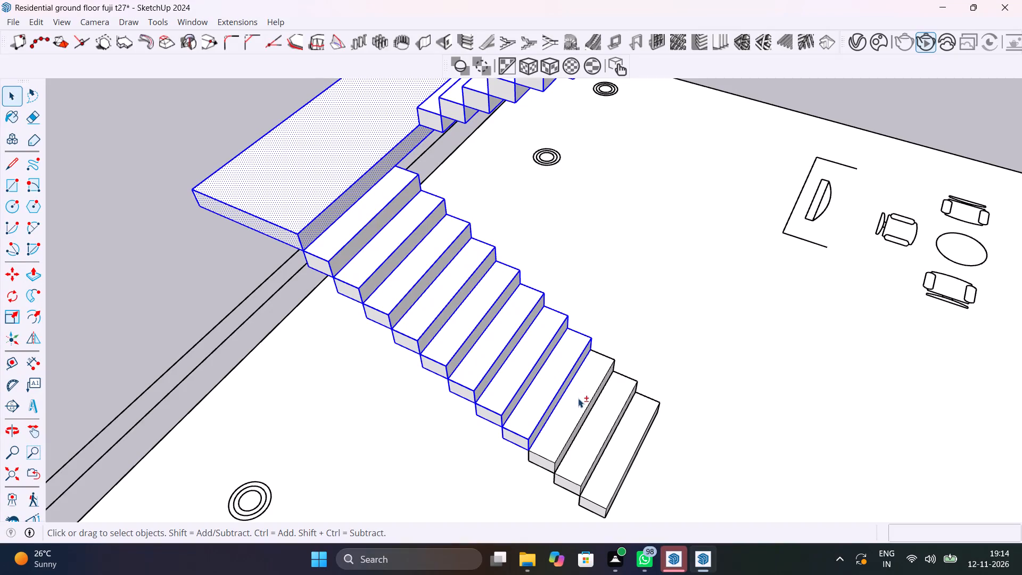
{"action": "left_click", "coordinate": [579, 398], "text": "shift"}
{"action": "left_click", "coordinate": [601, 423], "text": "shift"}
{"action": "left_click", "coordinate": [629, 442], "text": "shift"}
{"action": "middle_click_drag", "start_coordinate": [622, 432], "coordinate": [529, 376], "text": "shift"}
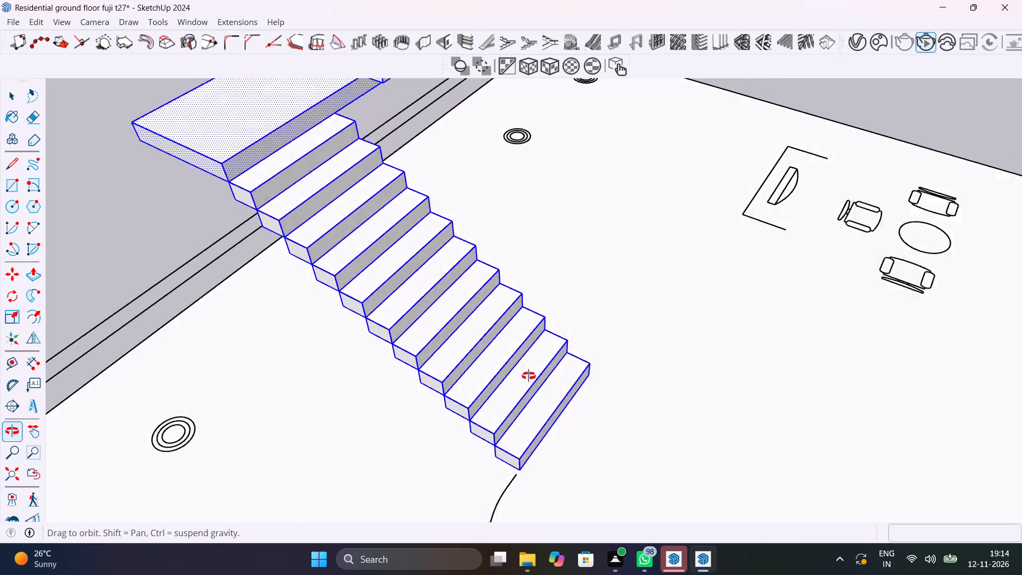
{"action": "middle_click_drag", "start_coordinate": [529, 376], "coordinate": [332, 418], "text": "shift"}
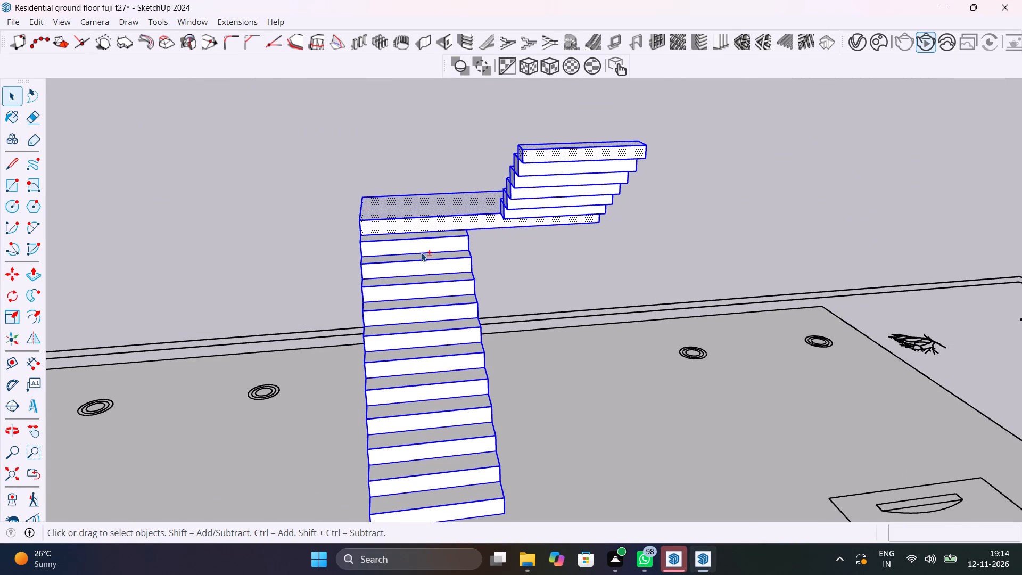
{"action": "right_click", "coordinate": [421, 252], "text": "shift"}
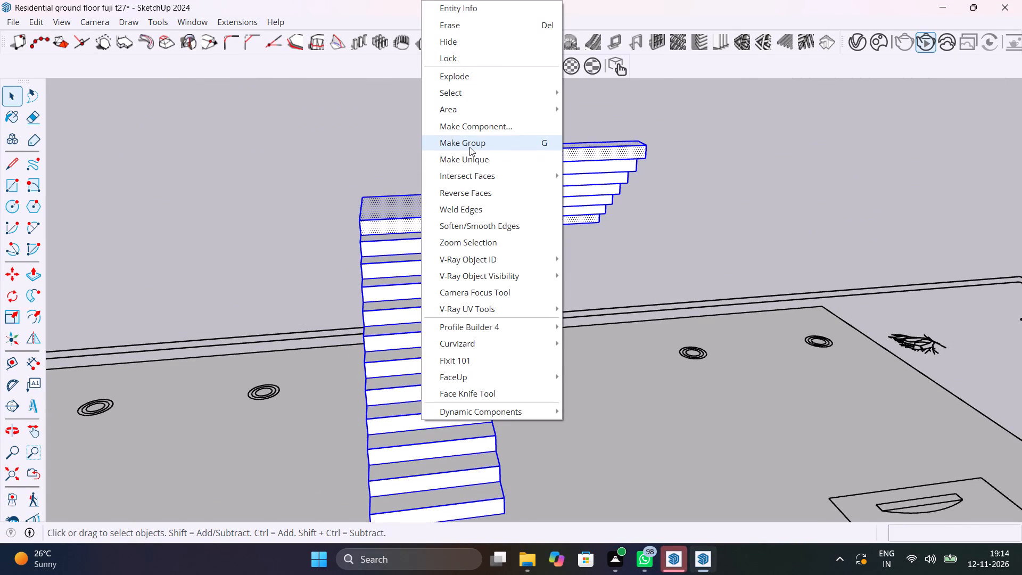
{"action": "left_click", "coordinate": [469, 147], "text": "shift"}
{"action": "left_click", "coordinate": [281, 198]}
{"action": "middle_click_drag", "start_coordinate": [262, 210], "coordinate": [545, 339]}
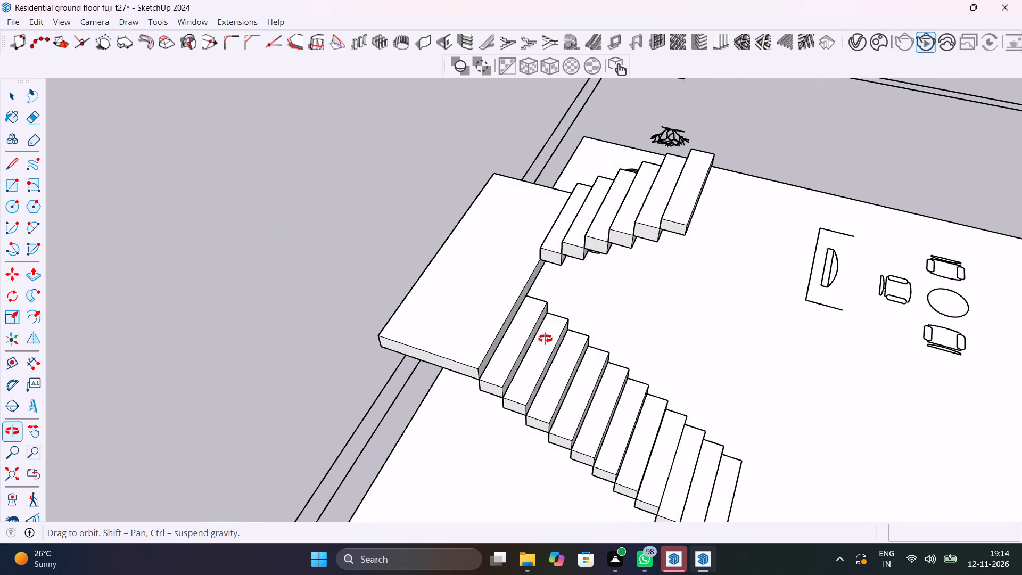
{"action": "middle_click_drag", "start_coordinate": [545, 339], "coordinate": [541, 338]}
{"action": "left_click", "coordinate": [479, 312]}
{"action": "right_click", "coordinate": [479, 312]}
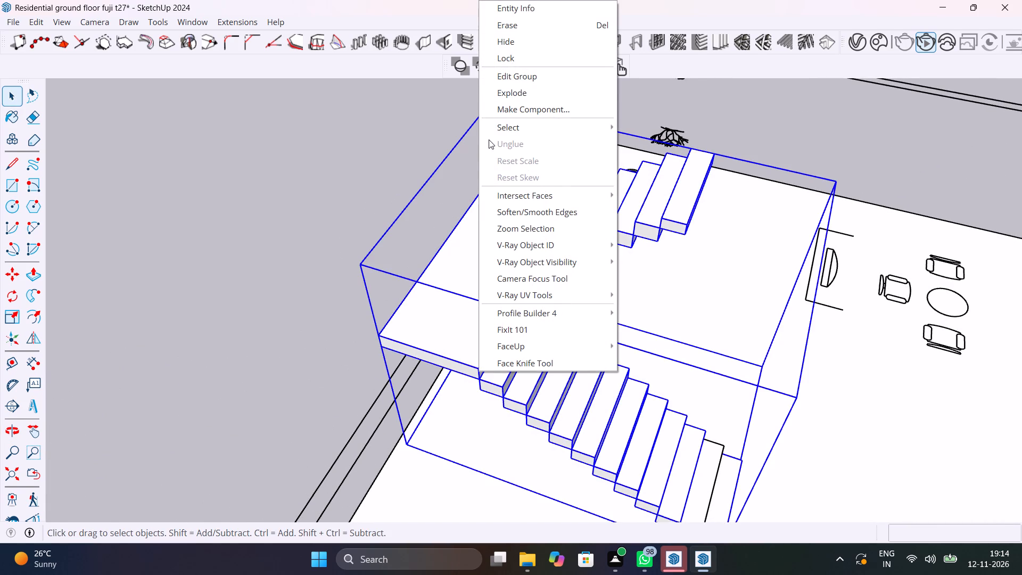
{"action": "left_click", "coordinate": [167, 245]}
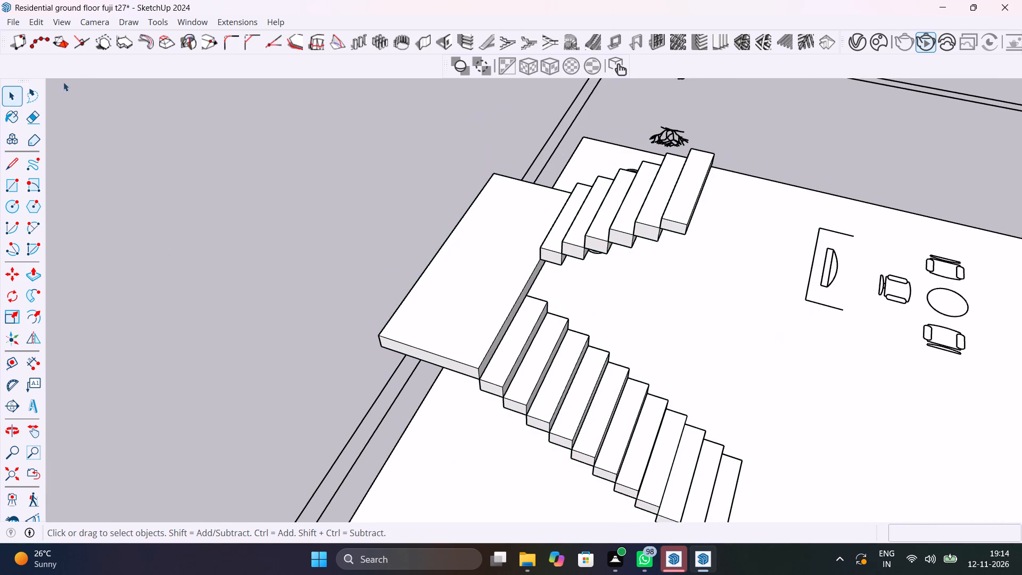
Save the model.
{"action": "key", "text": "ctrl+s"}
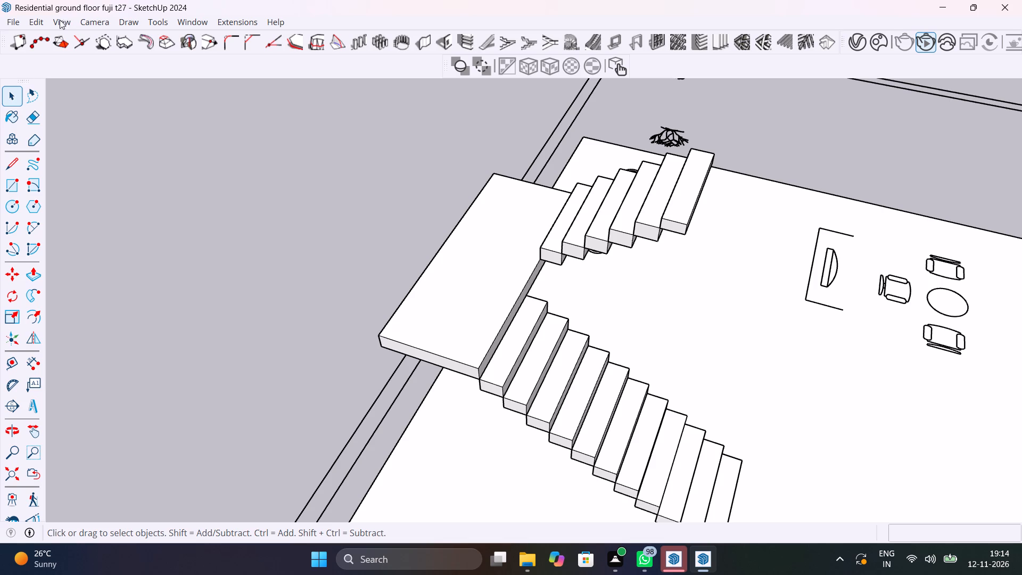
Unhide all the hidden objects in the model.
{"action": "left_click", "coordinate": [31, 23]}
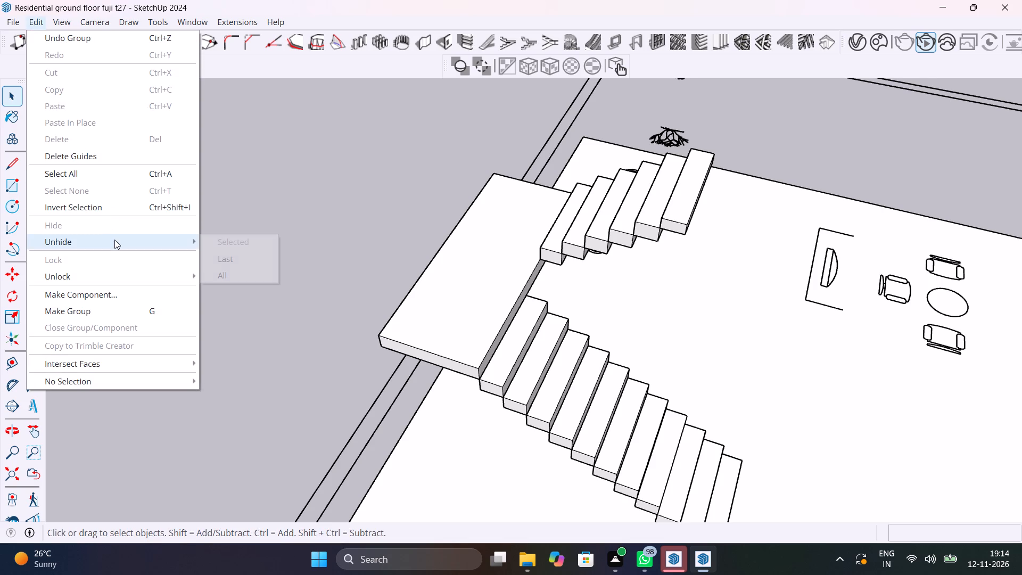
{"action": "left_click", "coordinate": [249, 277]}
Hide the roof slab group with the stair opening that covers the ground floor rooms.
{"action": "scroll", "coordinate": [212, 203], "scroll_direction": "down", "scroll_amount": 7}
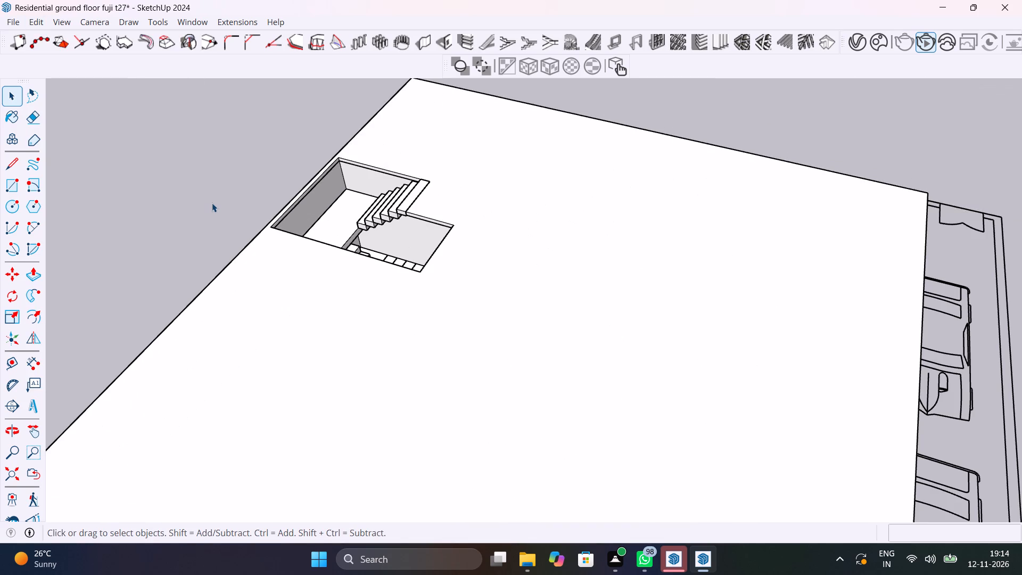
{"action": "left_click", "coordinate": [518, 240]}
{"action": "right_click", "coordinate": [518, 240]}
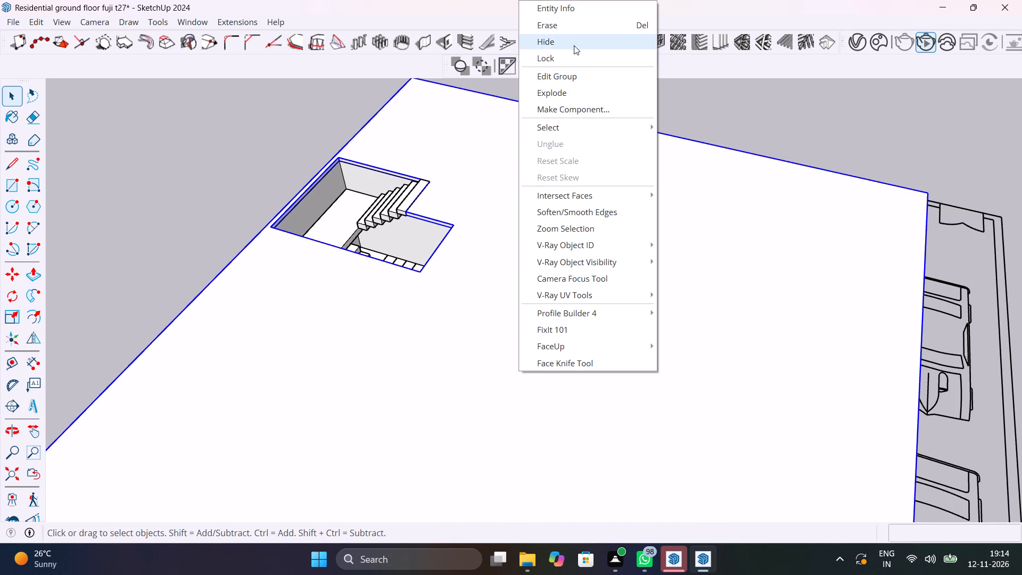
{"action": "left_click", "coordinate": [574, 44]}
Hide the staircase group, including its landing and both flights.
{"action": "middle_click_drag", "start_coordinate": [505, 225], "coordinate": [382, 252]}
{"action": "left_click", "coordinate": [385, 204]}
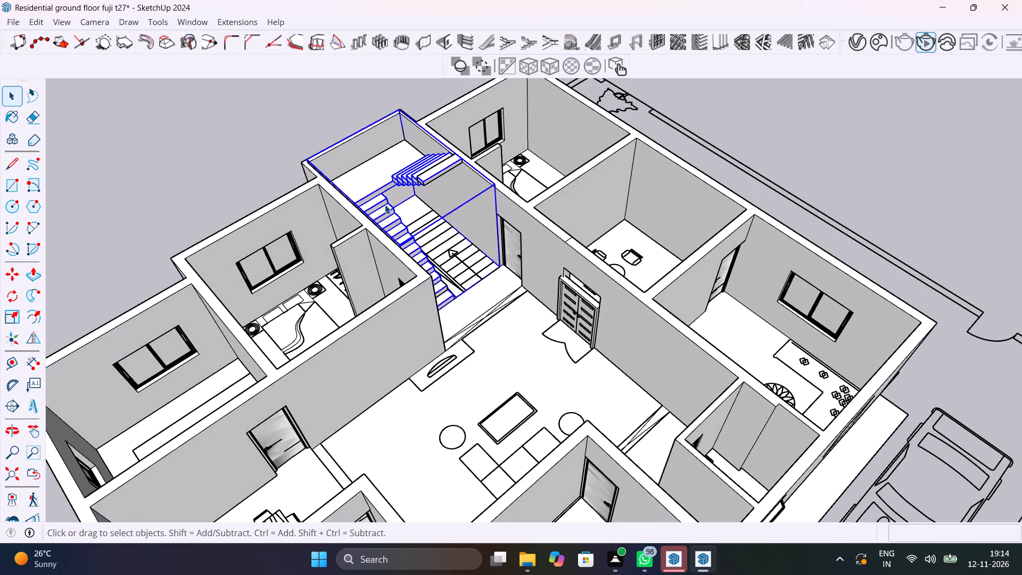
{"action": "right_click", "coordinate": [385, 204]}
{"action": "left_click", "coordinate": [450, 39]}
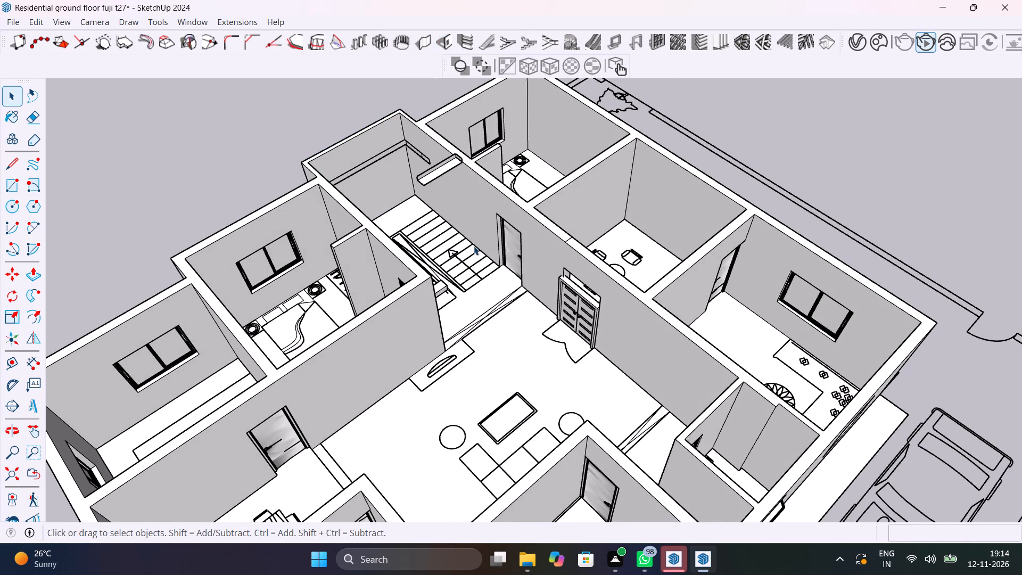
Examine the emptied stairwell from above, checking its walls, the leftover beam and which parts belong to the house group.
{"action": "scroll", "coordinate": [474, 246], "scroll_direction": "down", "scroll_amount": 1}
{"action": "middle_click_drag", "start_coordinate": [474, 245], "coordinate": [419, 365]}
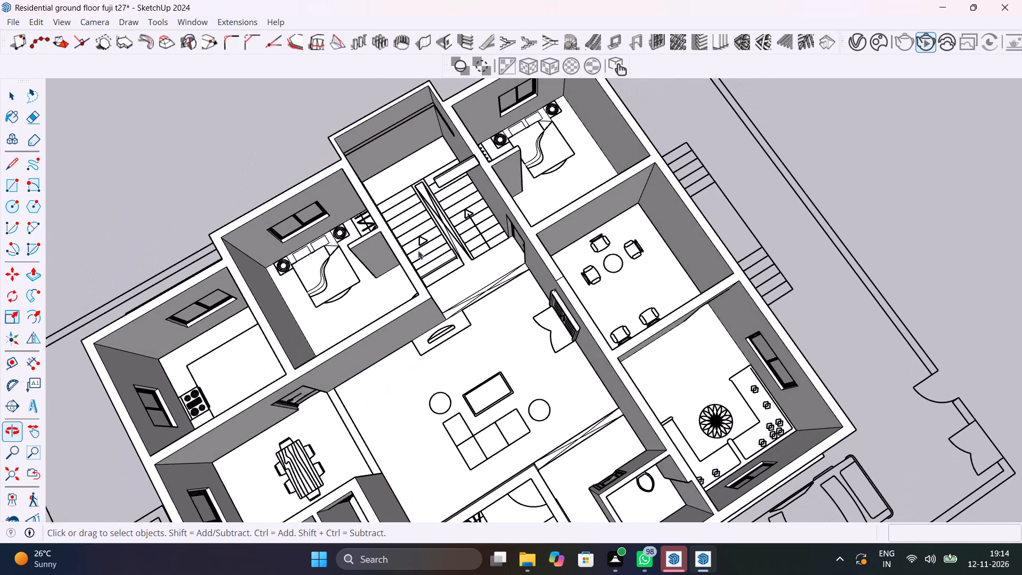
{"action": "scroll", "coordinate": [444, 149], "scroll_direction": "up", "scroll_amount": 7}
{"action": "middle_click_drag", "start_coordinate": [488, 191], "coordinate": [438, 87]}
{"action": "left_click", "coordinate": [486, 122]}
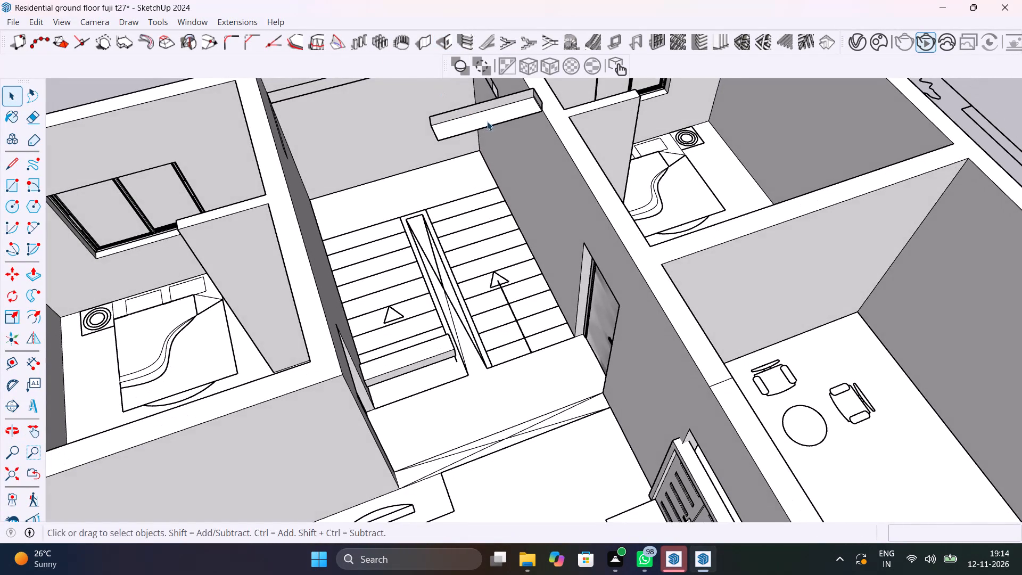
{"action": "middle_click_drag", "start_coordinate": [481, 122], "coordinate": [462, 210], "text": "shift"}
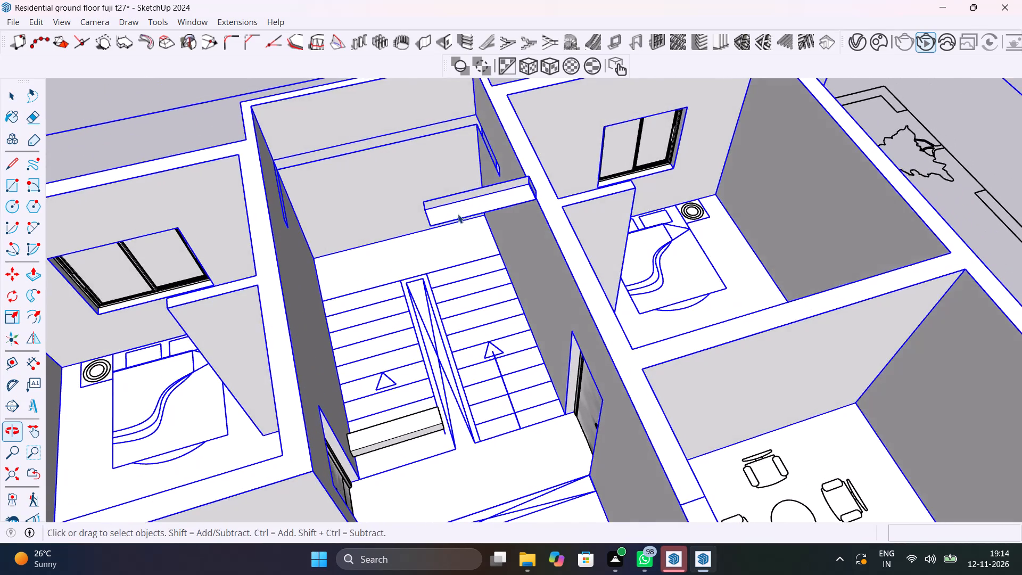
{"action": "scroll", "coordinate": [457, 211], "scroll_direction": "down", "scroll_amount": 7}
{"action": "left_click", "coordinate": [873, 149]}
{"action": "scroll", "coordinate": [284, 265], "scroll_direction": "up", "scroll_amount": 4}
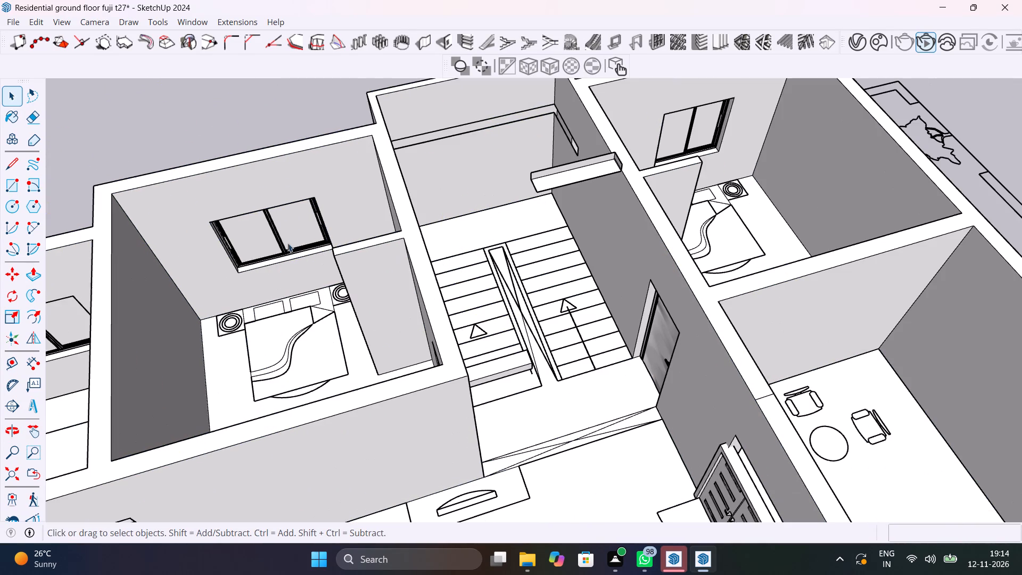
Hide the group of doors and windows across the ground floor.
{"action": "left_click", "coordinate": [293, 229]}
{"action": "right_click", "coordinate": [293, 229]}
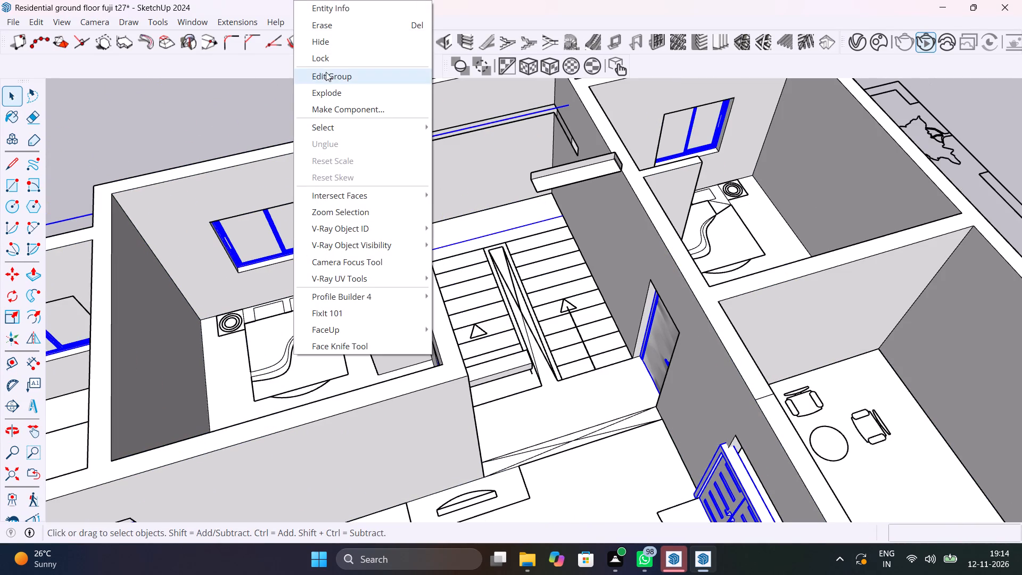
{"action": "left_click", "coordinate": [328, 42]}
{"action": "scroll", "coordinate": [342, 193], "scroll_direction": "down", "scroll_amount": 4}
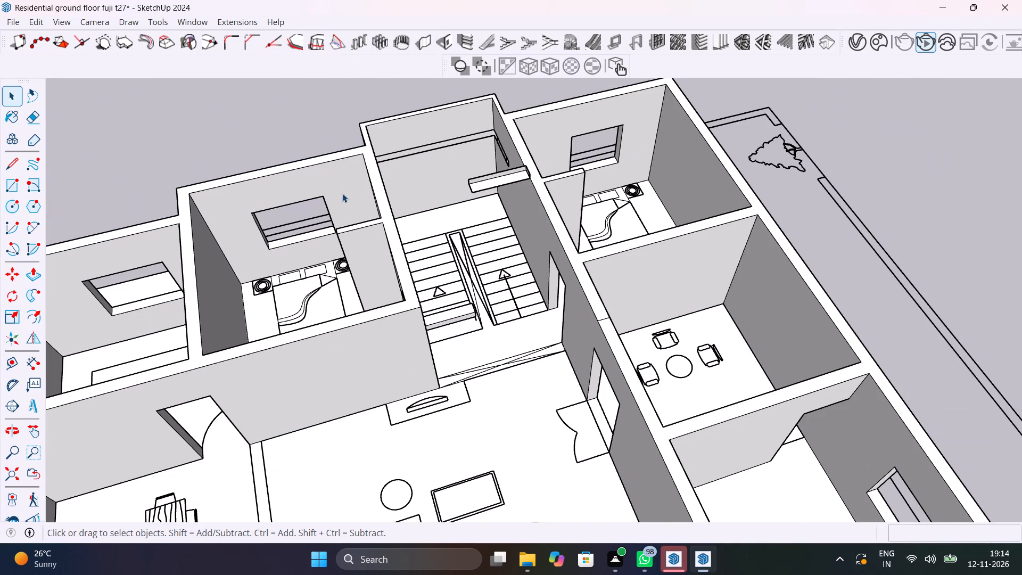
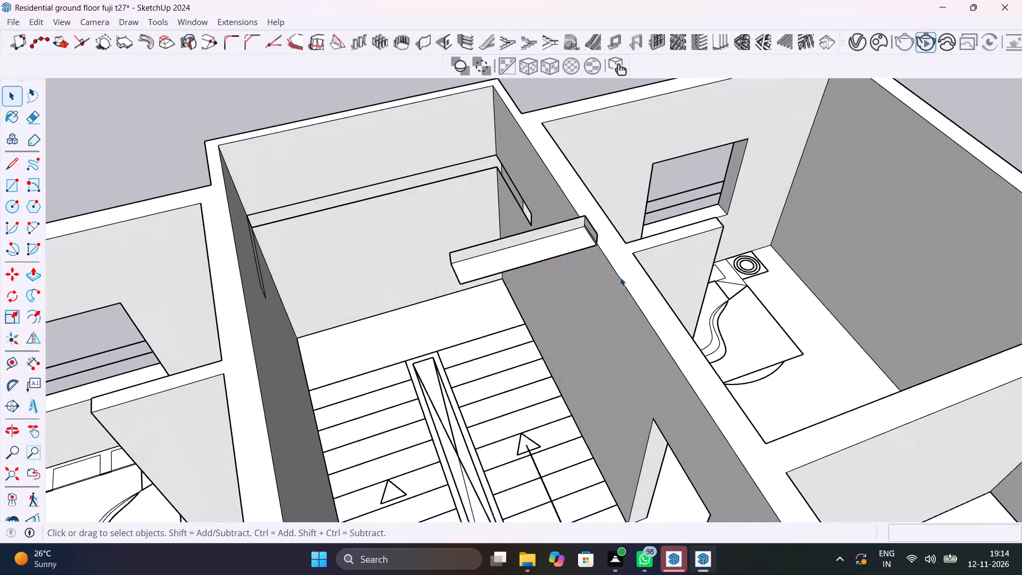
Open the house group and erase the leftover beam projecting across the stairwell, undoing the last erasing stroke.
{"action": "left_click", "coordinate": [625, 281]}
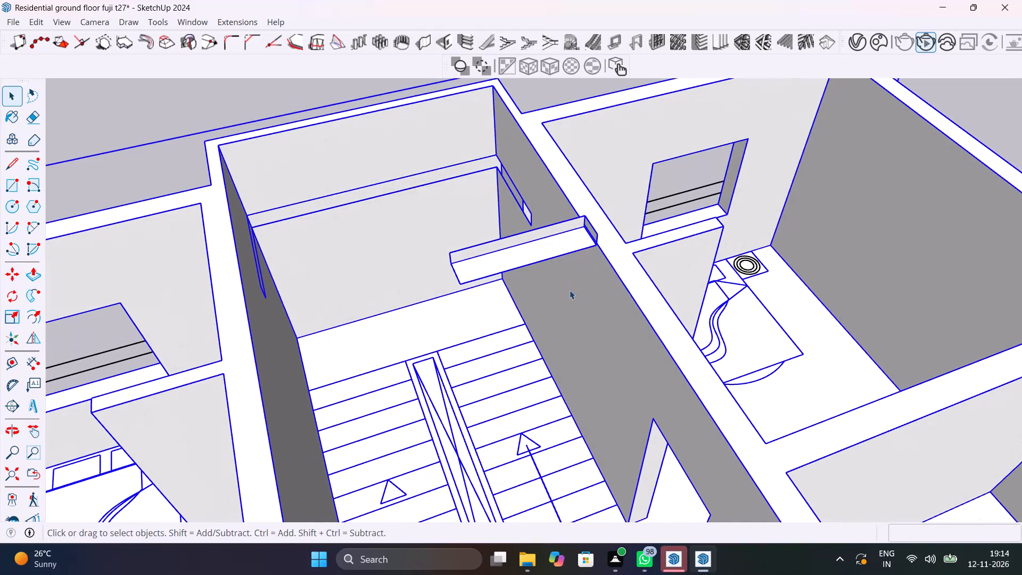
{"action": "double_click", "coordinate": [625, 281]}
{"action": "key", "text": "e"}
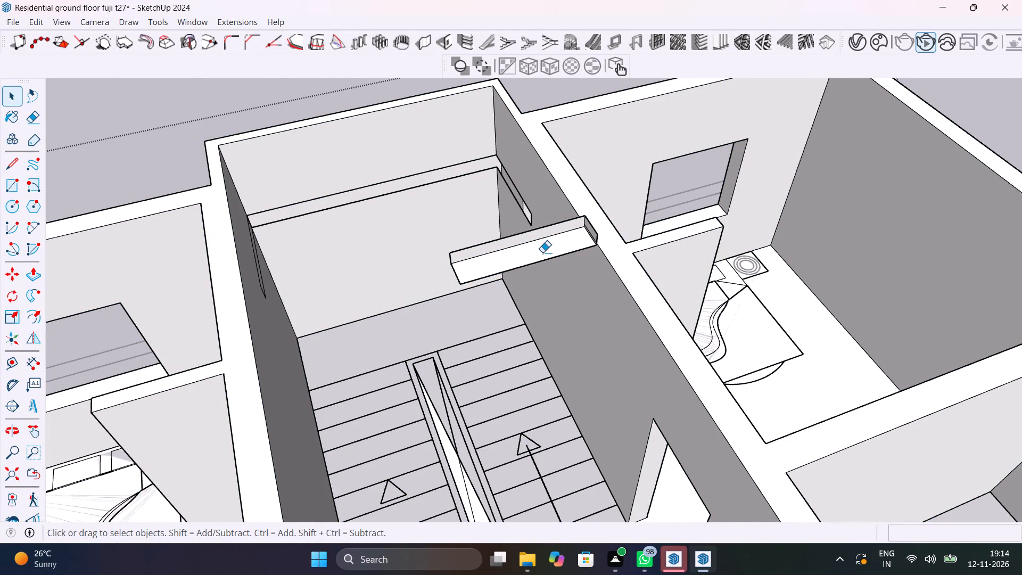
{"action": "left_click_drag", "start_coordinate": [542, 252], "coordinate": [516, 228]}
{"action": "left_click_drag", "start_coordinate": [515, 226], "coordinate": [504, 275]}
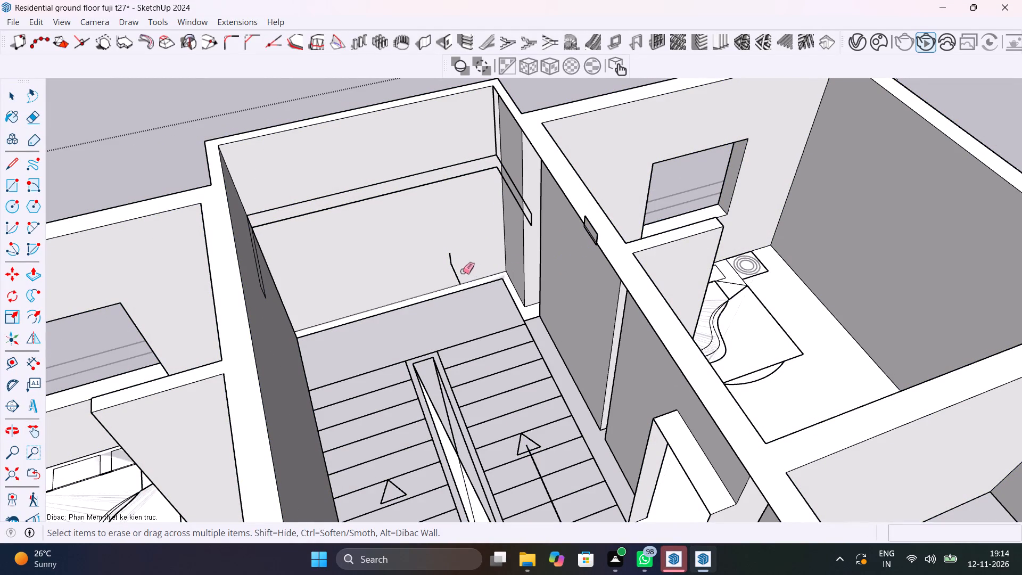
{"action": "key", "text": "ctrl+z"}
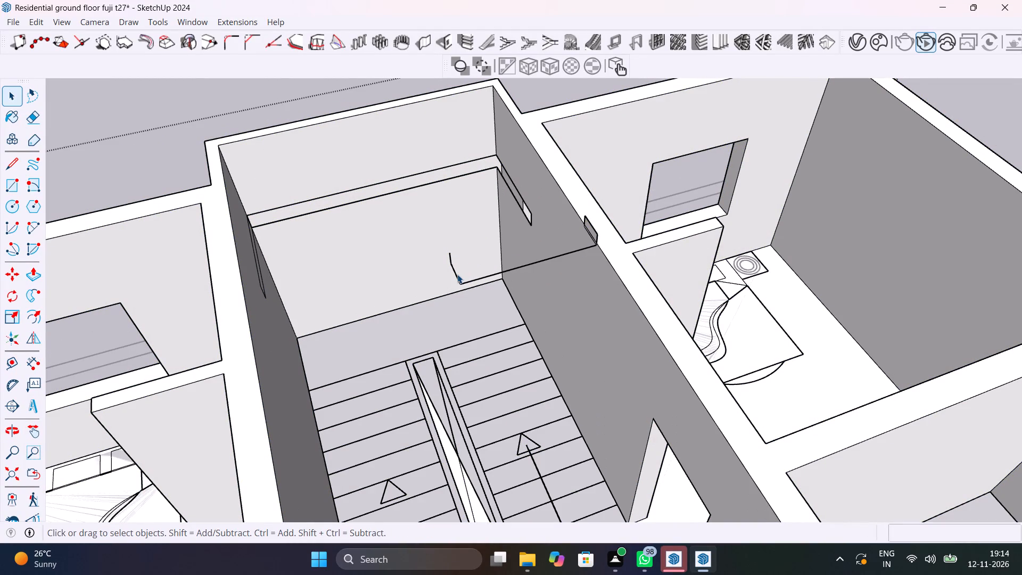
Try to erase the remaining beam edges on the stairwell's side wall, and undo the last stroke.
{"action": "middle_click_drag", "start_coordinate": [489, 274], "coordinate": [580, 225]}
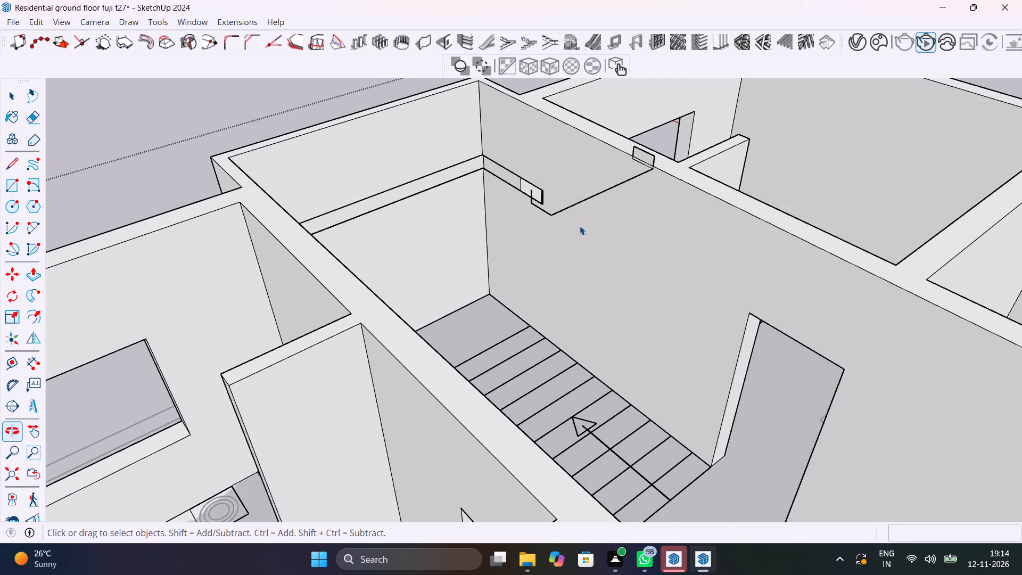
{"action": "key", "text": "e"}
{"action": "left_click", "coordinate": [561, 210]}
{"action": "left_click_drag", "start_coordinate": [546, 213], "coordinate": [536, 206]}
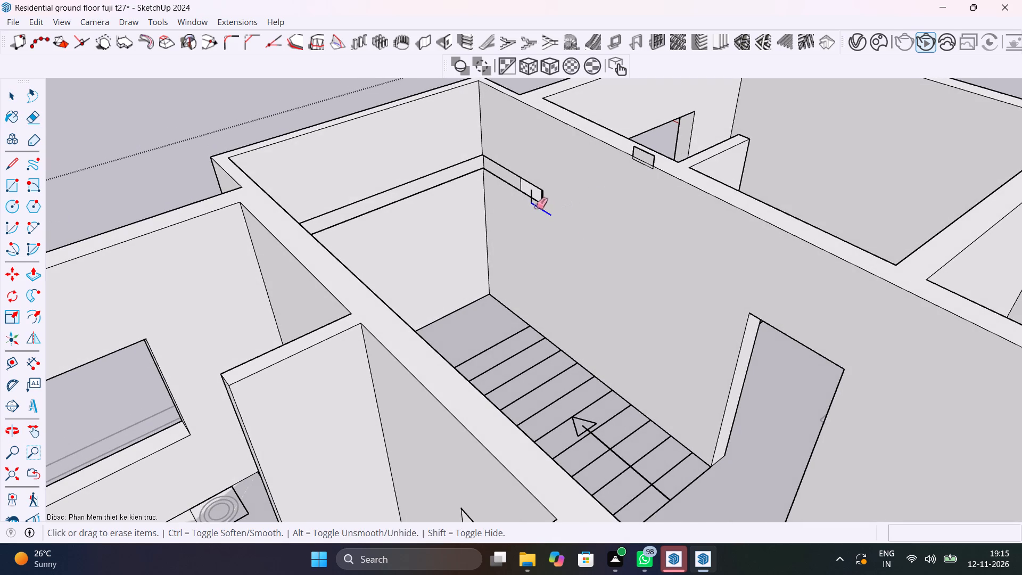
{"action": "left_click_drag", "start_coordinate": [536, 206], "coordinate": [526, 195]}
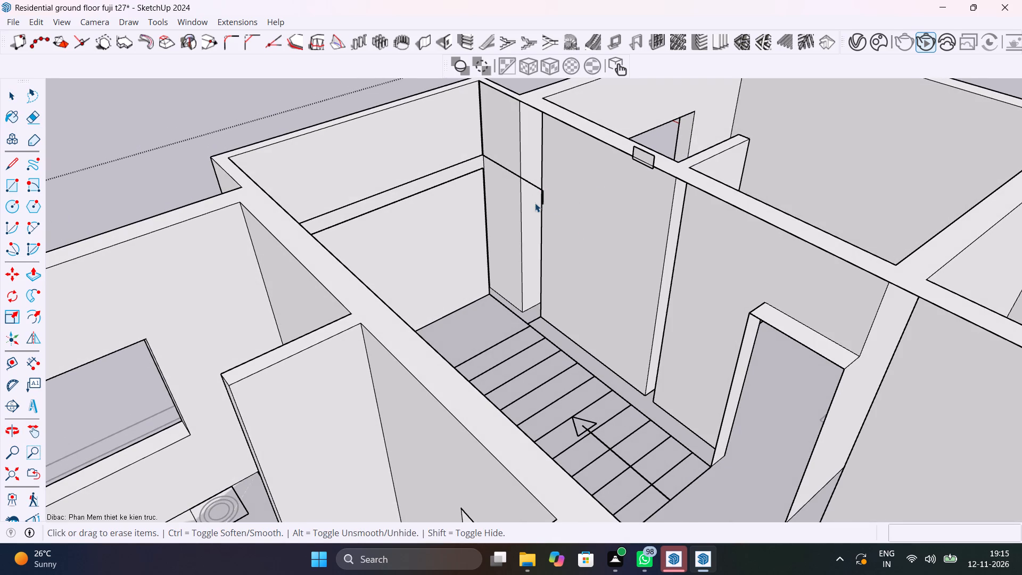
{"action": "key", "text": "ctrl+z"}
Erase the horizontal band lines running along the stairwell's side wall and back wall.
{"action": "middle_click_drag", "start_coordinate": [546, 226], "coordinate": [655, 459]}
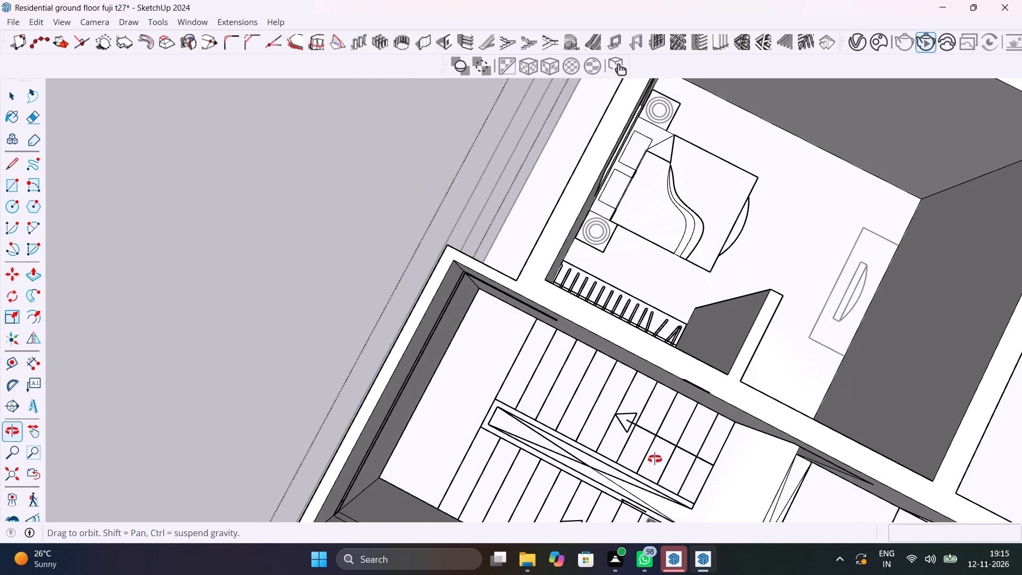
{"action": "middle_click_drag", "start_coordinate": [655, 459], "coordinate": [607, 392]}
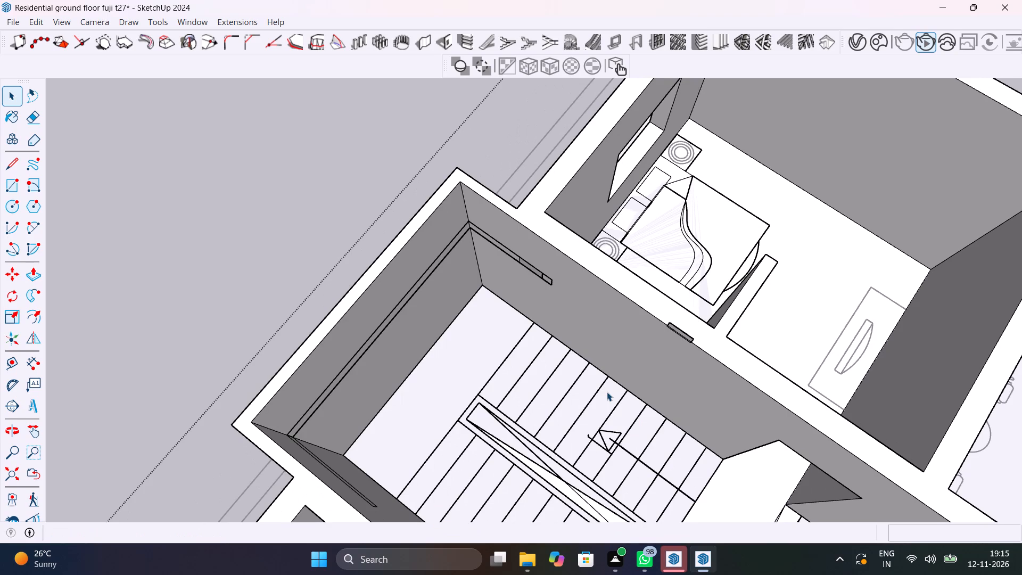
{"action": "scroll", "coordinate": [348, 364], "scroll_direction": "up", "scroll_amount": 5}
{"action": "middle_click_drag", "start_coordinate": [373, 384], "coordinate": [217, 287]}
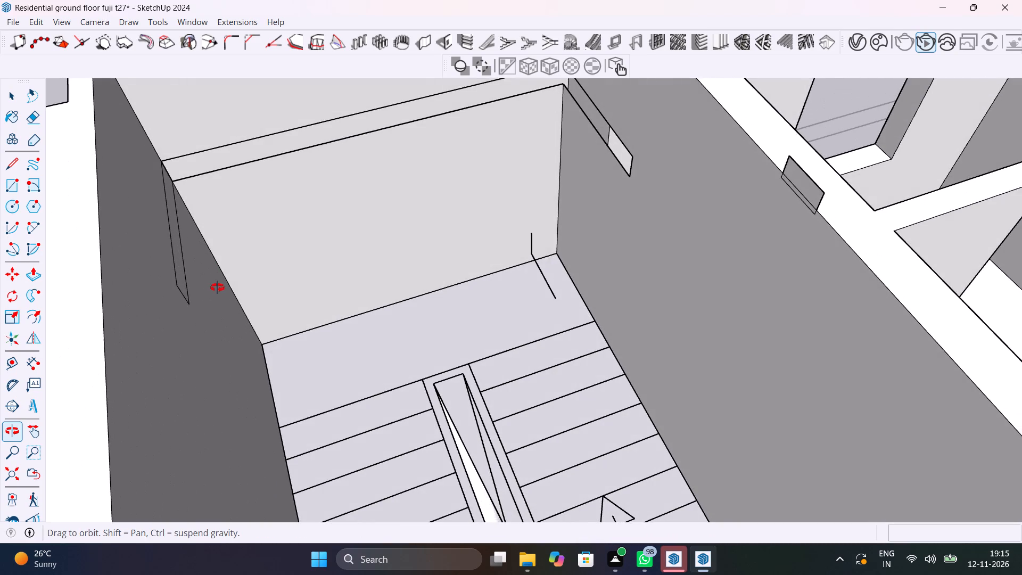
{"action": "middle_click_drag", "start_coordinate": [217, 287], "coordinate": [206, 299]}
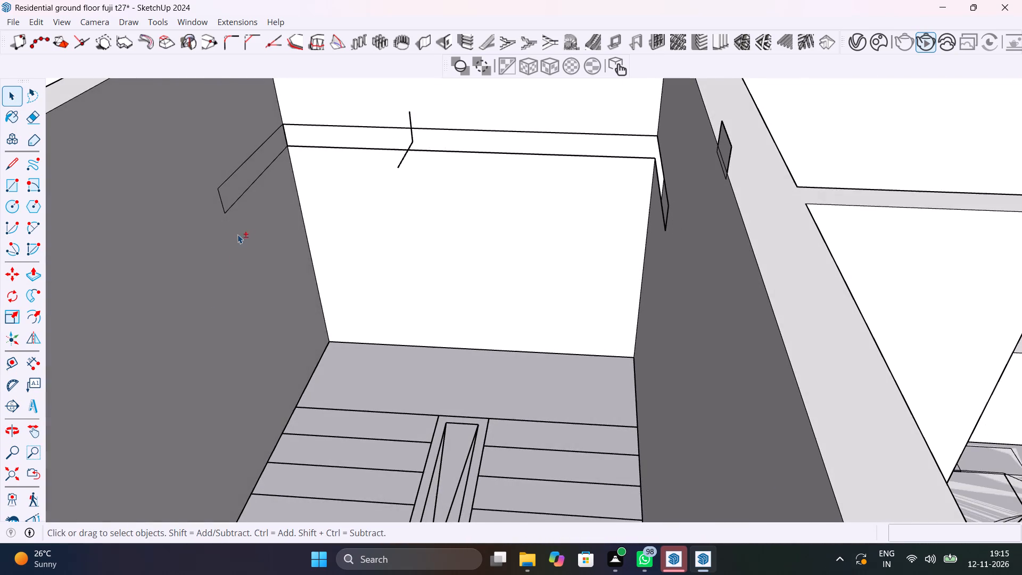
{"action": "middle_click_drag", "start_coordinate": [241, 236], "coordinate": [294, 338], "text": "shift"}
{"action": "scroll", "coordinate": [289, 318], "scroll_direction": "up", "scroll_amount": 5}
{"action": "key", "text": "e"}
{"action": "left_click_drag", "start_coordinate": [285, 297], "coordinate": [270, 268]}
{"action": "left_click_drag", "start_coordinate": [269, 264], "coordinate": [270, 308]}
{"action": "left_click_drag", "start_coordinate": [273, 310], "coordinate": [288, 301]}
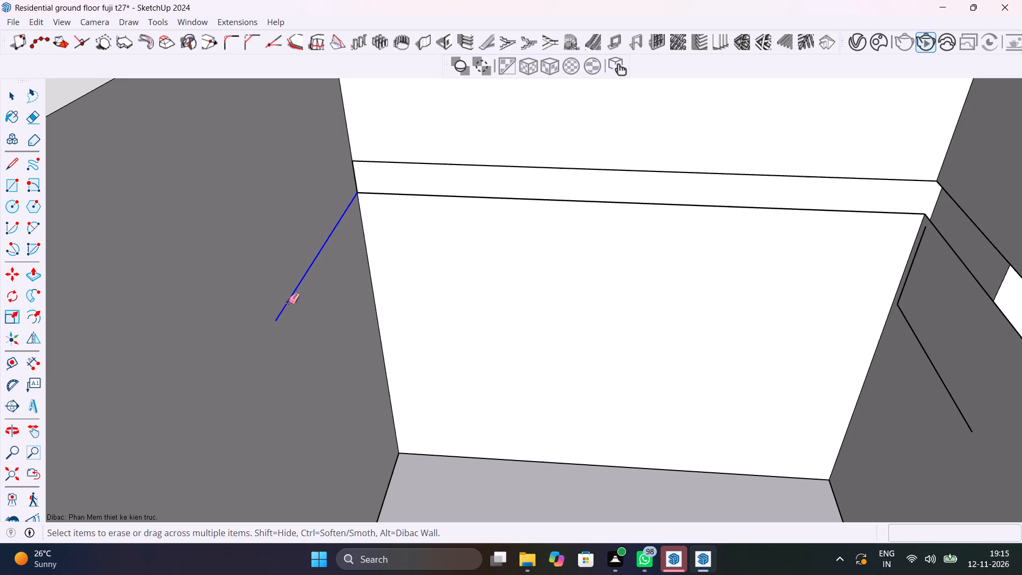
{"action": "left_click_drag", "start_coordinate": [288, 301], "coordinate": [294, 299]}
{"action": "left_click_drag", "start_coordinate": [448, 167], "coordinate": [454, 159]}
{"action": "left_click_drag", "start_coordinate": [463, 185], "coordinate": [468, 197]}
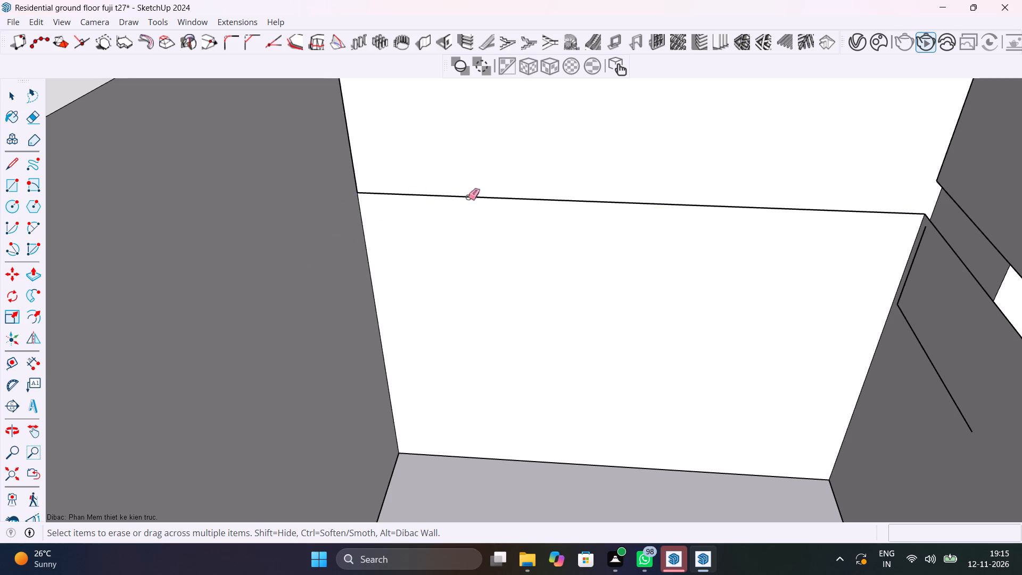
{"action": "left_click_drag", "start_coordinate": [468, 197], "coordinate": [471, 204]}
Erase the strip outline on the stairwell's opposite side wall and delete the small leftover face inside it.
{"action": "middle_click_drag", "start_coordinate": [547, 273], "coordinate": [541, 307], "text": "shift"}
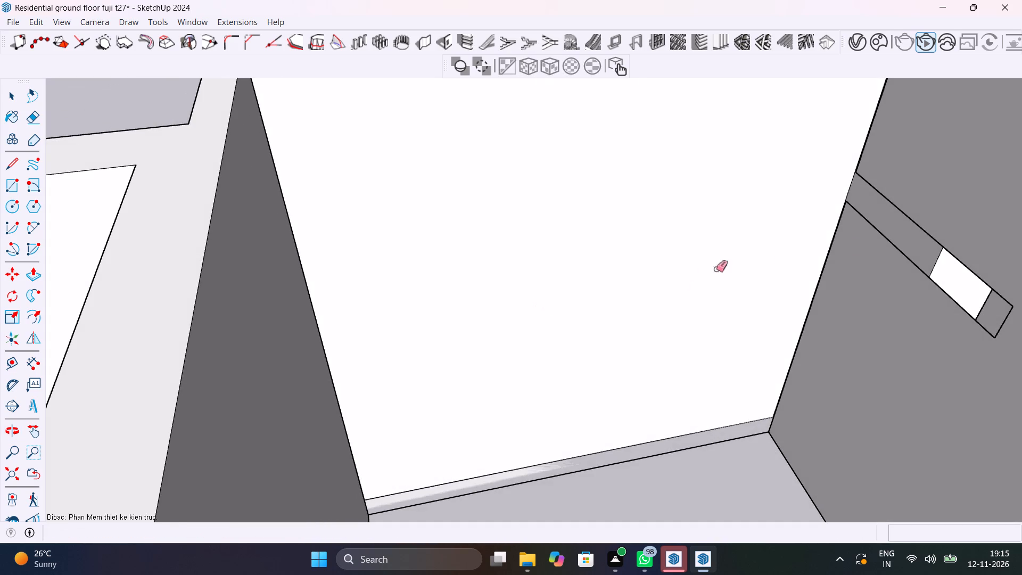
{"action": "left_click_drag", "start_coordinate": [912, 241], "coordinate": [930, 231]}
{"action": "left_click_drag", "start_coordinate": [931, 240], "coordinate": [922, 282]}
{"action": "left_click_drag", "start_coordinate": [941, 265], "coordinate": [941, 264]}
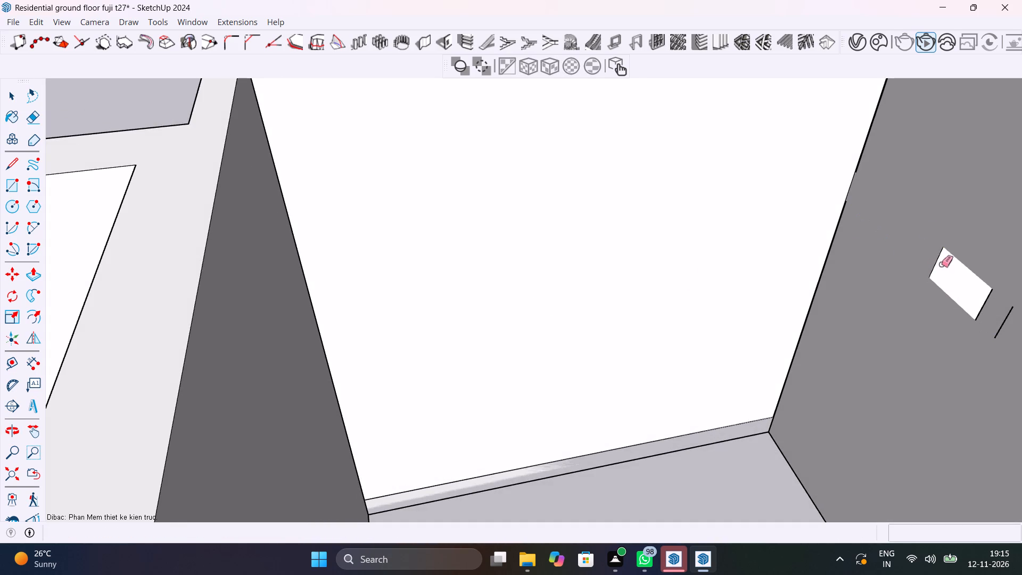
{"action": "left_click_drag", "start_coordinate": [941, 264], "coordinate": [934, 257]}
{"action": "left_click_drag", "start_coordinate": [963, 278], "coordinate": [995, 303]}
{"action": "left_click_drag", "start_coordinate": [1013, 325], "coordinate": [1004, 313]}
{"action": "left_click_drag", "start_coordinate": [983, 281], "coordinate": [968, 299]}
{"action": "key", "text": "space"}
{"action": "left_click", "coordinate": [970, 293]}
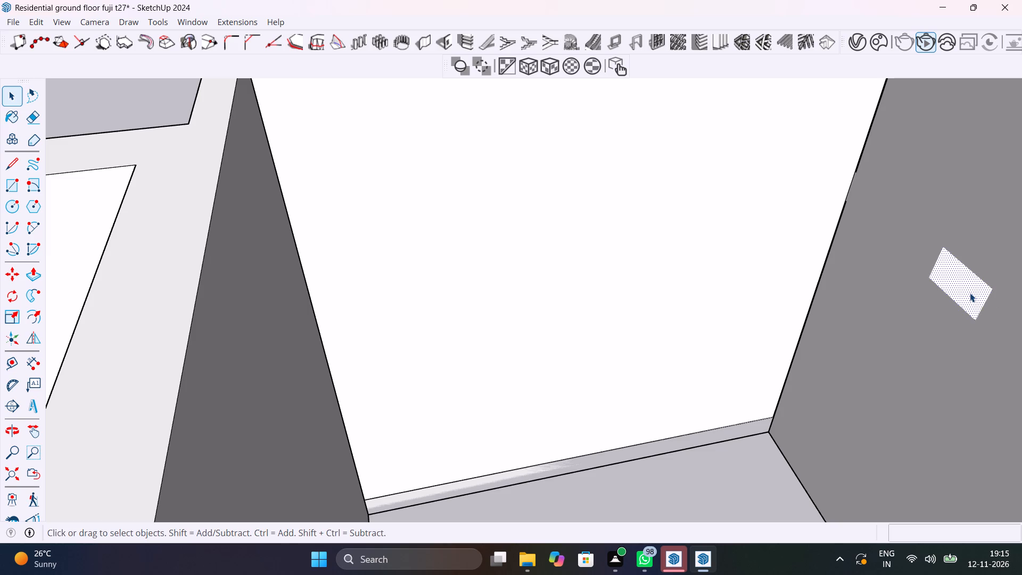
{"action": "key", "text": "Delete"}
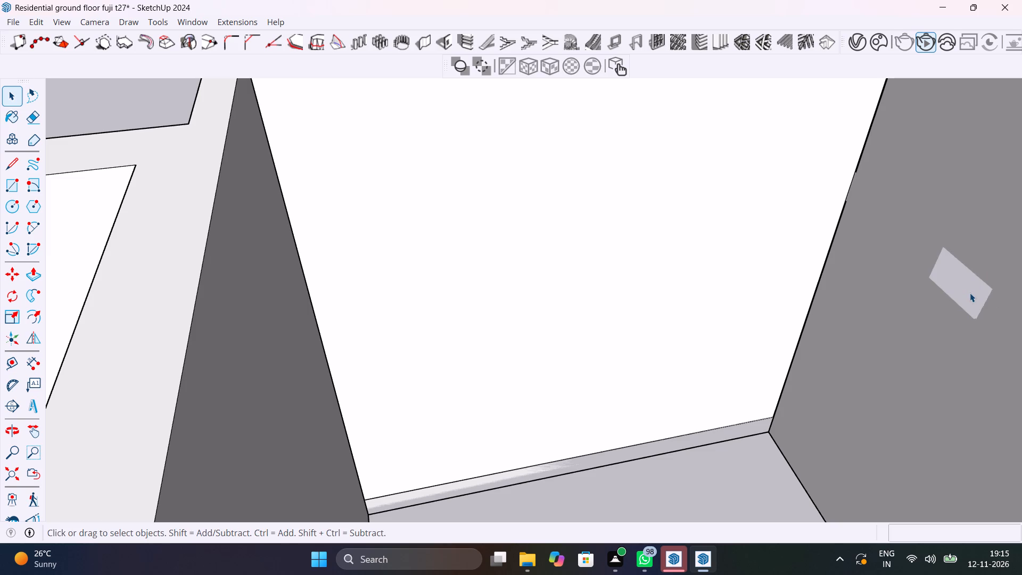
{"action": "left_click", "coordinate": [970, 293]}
Save the model.
{"action": "scroll", "coordinate": [972, 303], "scroll_direction": "down", "scroll_amount": 12}
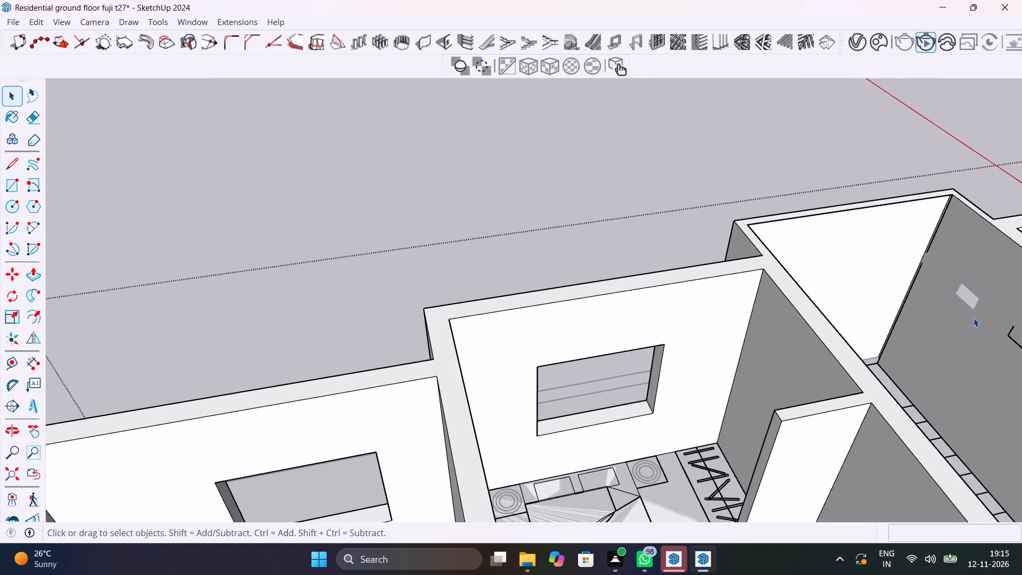
{"action": "middle_click_drag", "start_coordinate": [920, 285], "coordinate": [738, 337], "text": "shift"}
{"action": "key", "text": "ctrl+s"}
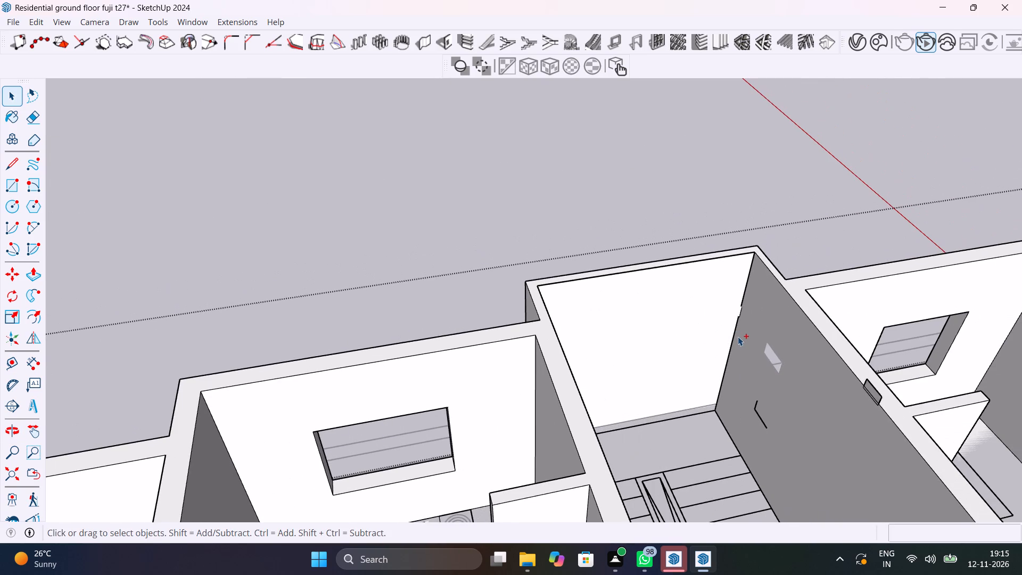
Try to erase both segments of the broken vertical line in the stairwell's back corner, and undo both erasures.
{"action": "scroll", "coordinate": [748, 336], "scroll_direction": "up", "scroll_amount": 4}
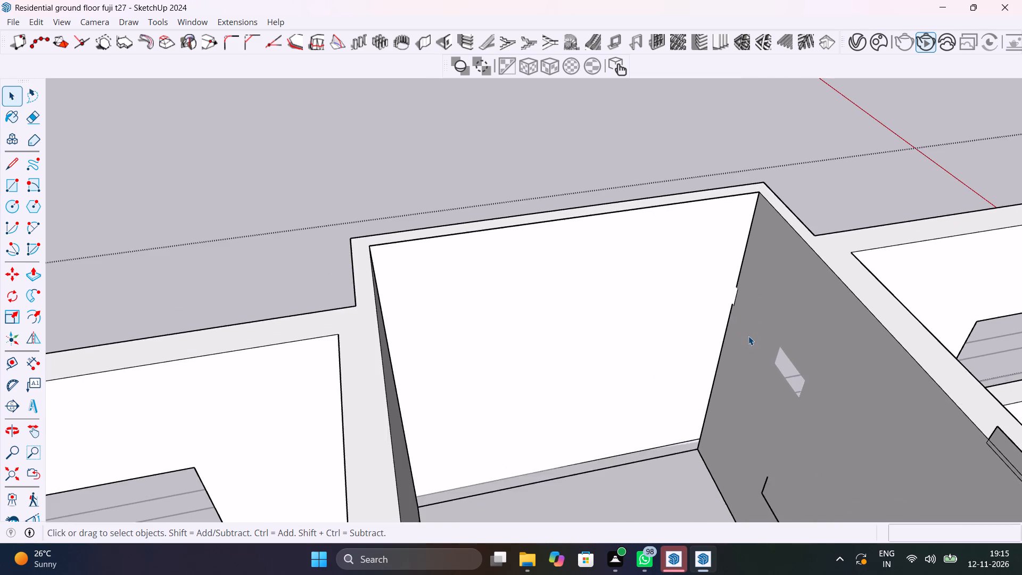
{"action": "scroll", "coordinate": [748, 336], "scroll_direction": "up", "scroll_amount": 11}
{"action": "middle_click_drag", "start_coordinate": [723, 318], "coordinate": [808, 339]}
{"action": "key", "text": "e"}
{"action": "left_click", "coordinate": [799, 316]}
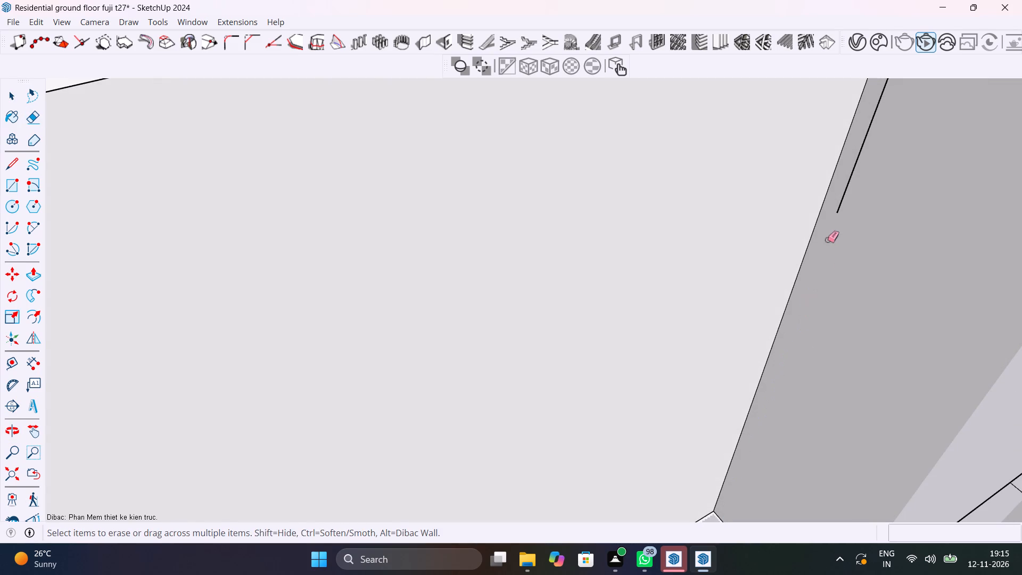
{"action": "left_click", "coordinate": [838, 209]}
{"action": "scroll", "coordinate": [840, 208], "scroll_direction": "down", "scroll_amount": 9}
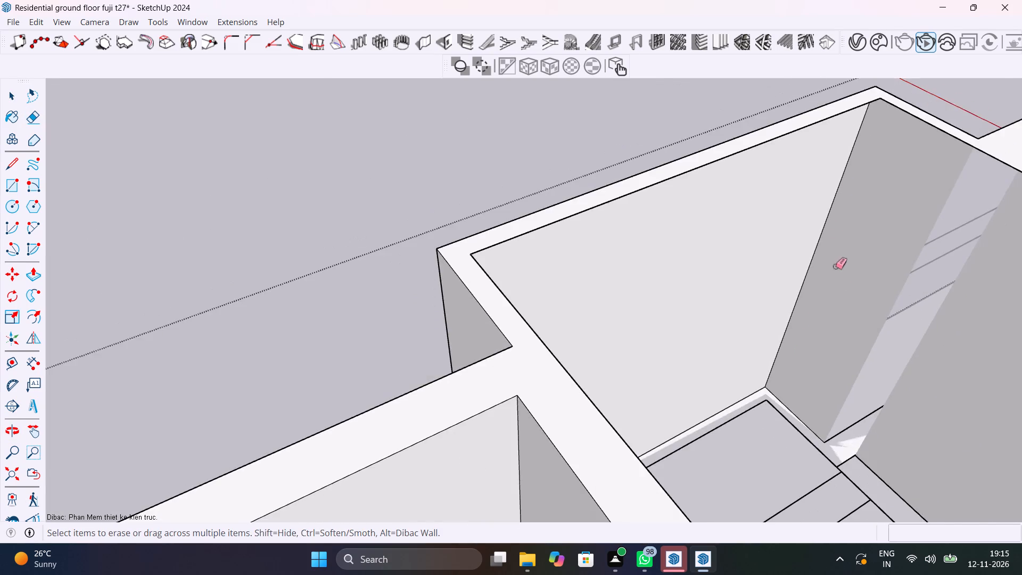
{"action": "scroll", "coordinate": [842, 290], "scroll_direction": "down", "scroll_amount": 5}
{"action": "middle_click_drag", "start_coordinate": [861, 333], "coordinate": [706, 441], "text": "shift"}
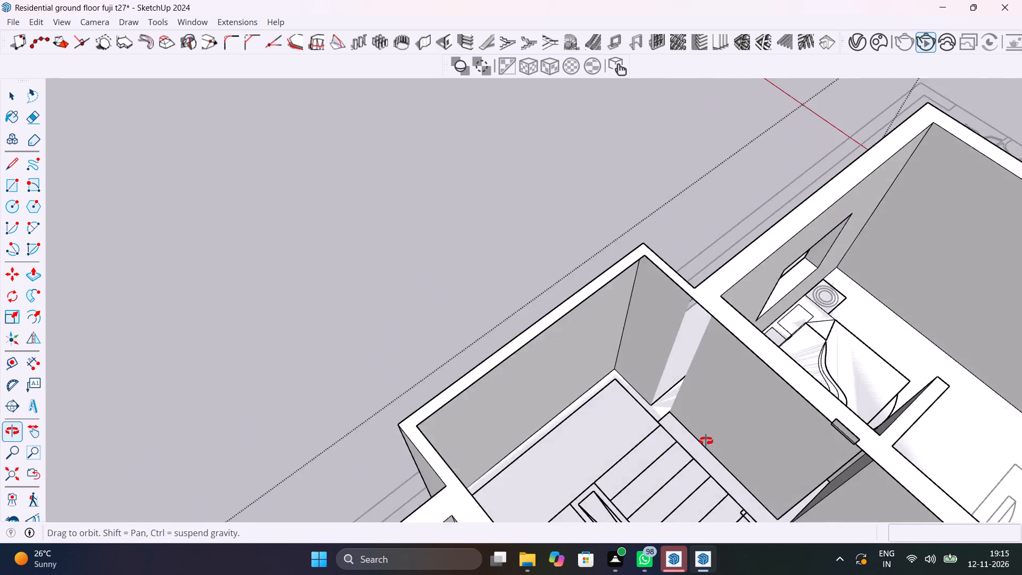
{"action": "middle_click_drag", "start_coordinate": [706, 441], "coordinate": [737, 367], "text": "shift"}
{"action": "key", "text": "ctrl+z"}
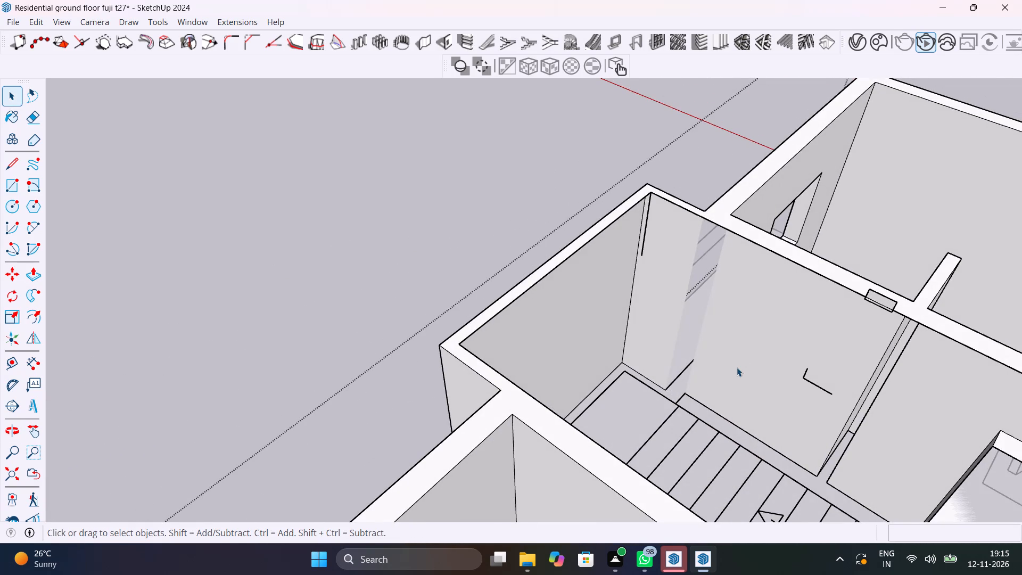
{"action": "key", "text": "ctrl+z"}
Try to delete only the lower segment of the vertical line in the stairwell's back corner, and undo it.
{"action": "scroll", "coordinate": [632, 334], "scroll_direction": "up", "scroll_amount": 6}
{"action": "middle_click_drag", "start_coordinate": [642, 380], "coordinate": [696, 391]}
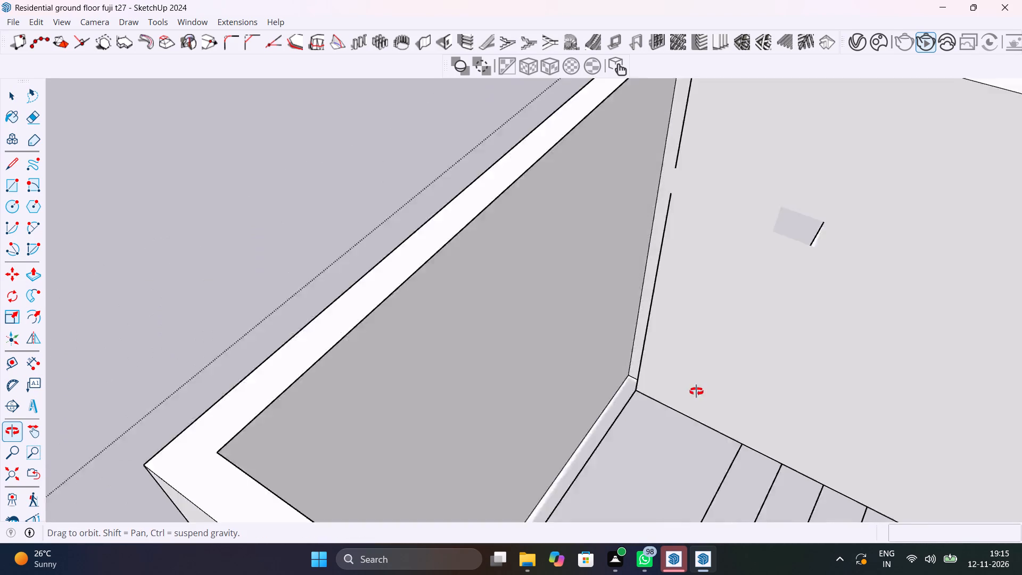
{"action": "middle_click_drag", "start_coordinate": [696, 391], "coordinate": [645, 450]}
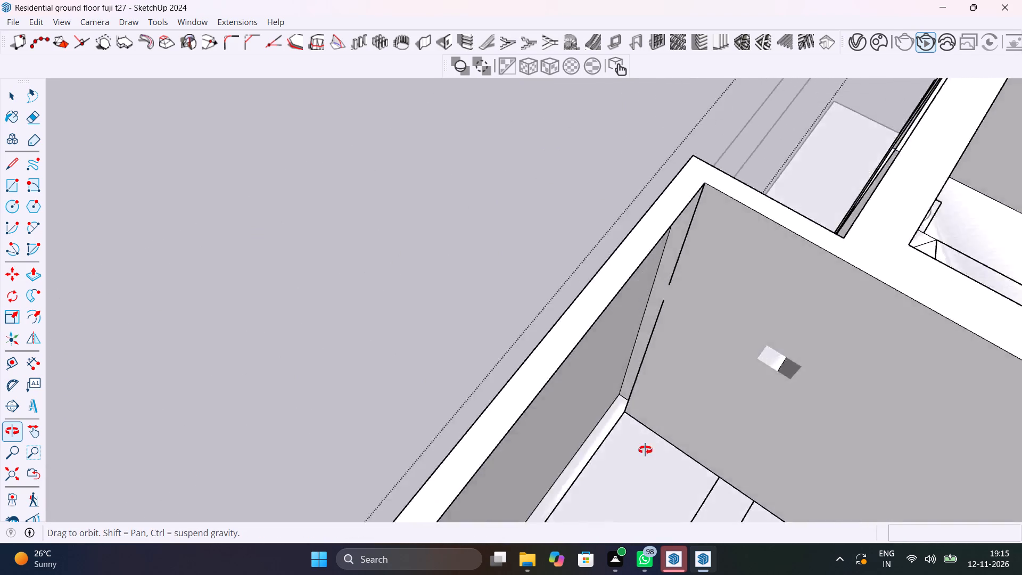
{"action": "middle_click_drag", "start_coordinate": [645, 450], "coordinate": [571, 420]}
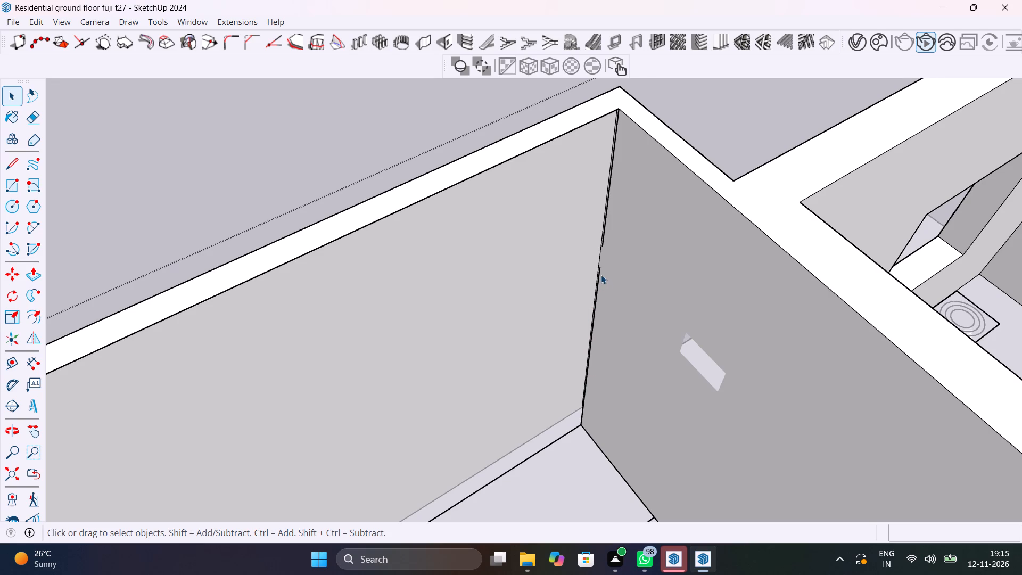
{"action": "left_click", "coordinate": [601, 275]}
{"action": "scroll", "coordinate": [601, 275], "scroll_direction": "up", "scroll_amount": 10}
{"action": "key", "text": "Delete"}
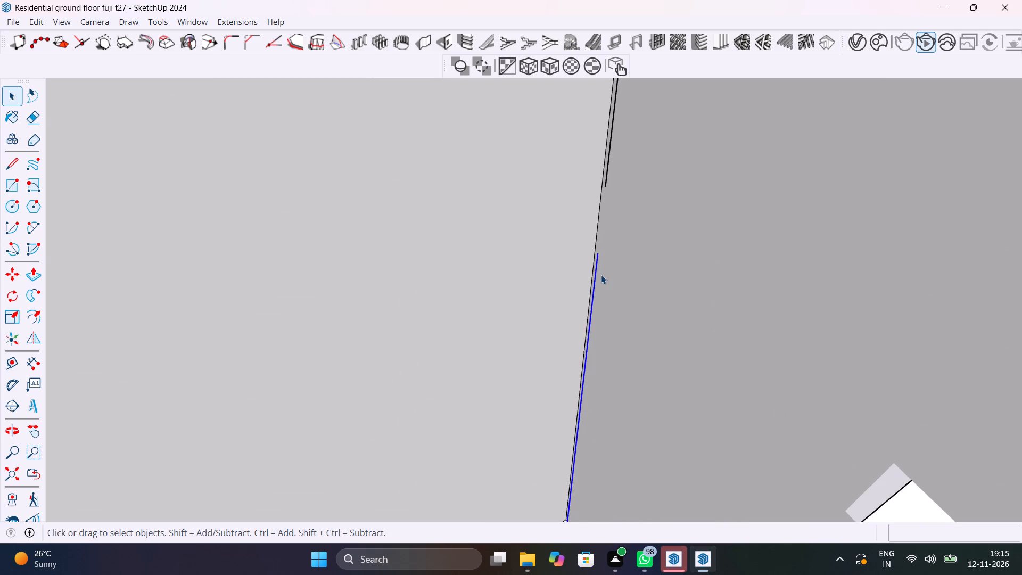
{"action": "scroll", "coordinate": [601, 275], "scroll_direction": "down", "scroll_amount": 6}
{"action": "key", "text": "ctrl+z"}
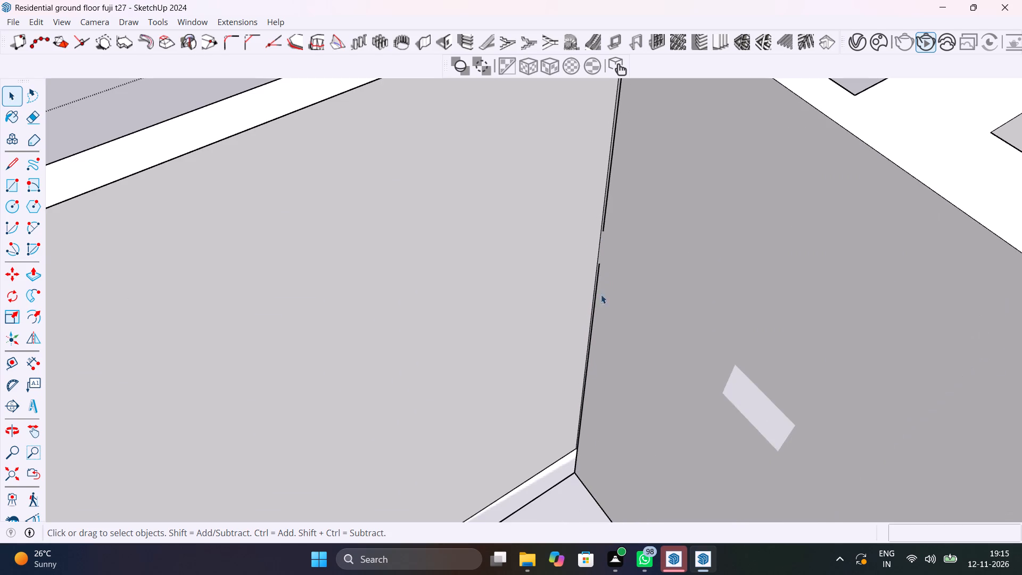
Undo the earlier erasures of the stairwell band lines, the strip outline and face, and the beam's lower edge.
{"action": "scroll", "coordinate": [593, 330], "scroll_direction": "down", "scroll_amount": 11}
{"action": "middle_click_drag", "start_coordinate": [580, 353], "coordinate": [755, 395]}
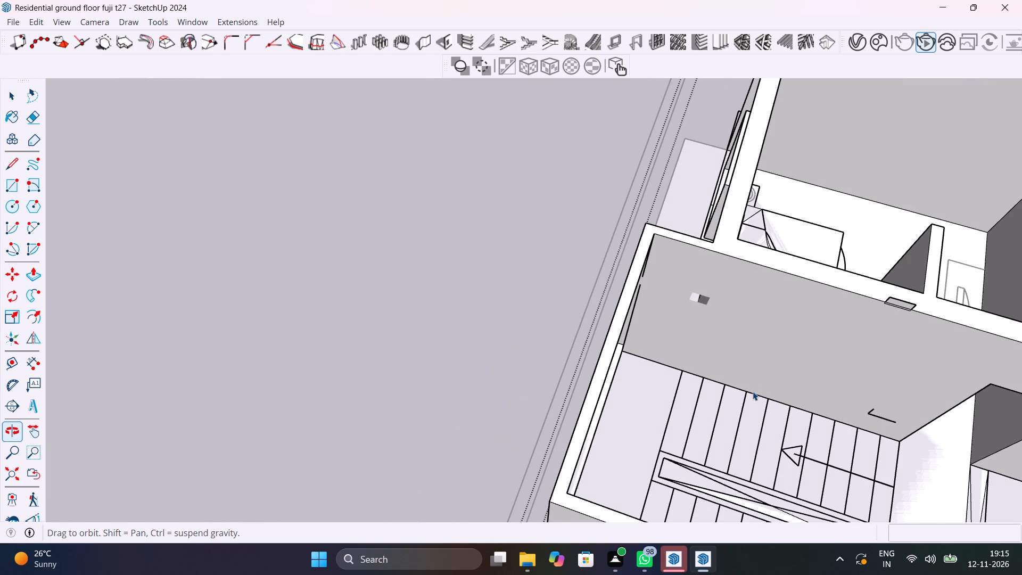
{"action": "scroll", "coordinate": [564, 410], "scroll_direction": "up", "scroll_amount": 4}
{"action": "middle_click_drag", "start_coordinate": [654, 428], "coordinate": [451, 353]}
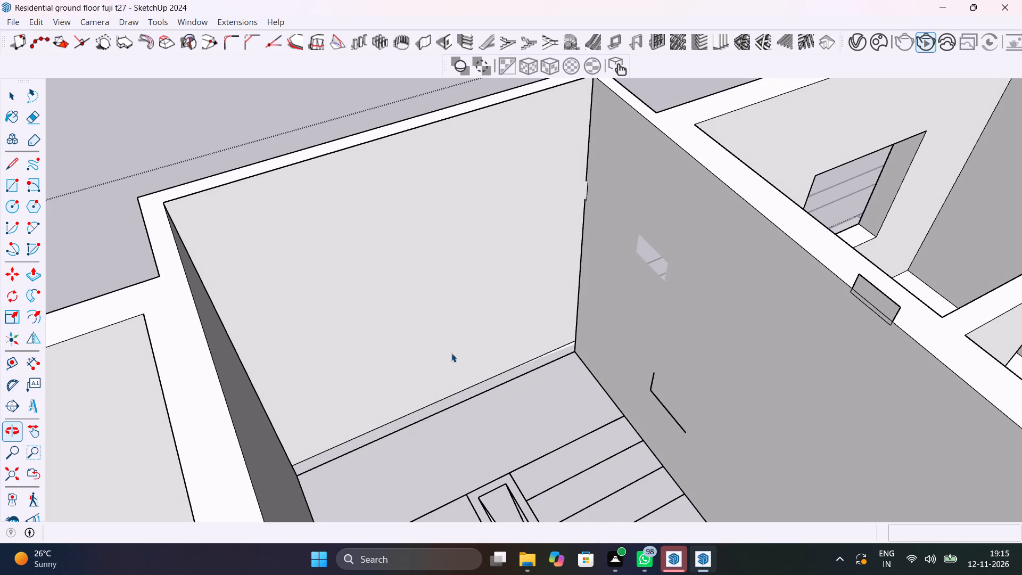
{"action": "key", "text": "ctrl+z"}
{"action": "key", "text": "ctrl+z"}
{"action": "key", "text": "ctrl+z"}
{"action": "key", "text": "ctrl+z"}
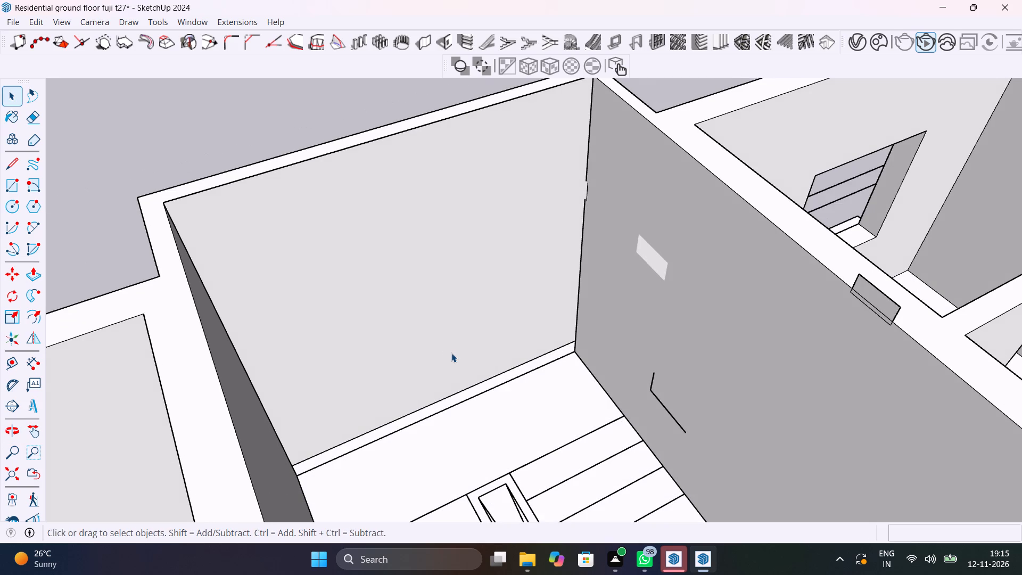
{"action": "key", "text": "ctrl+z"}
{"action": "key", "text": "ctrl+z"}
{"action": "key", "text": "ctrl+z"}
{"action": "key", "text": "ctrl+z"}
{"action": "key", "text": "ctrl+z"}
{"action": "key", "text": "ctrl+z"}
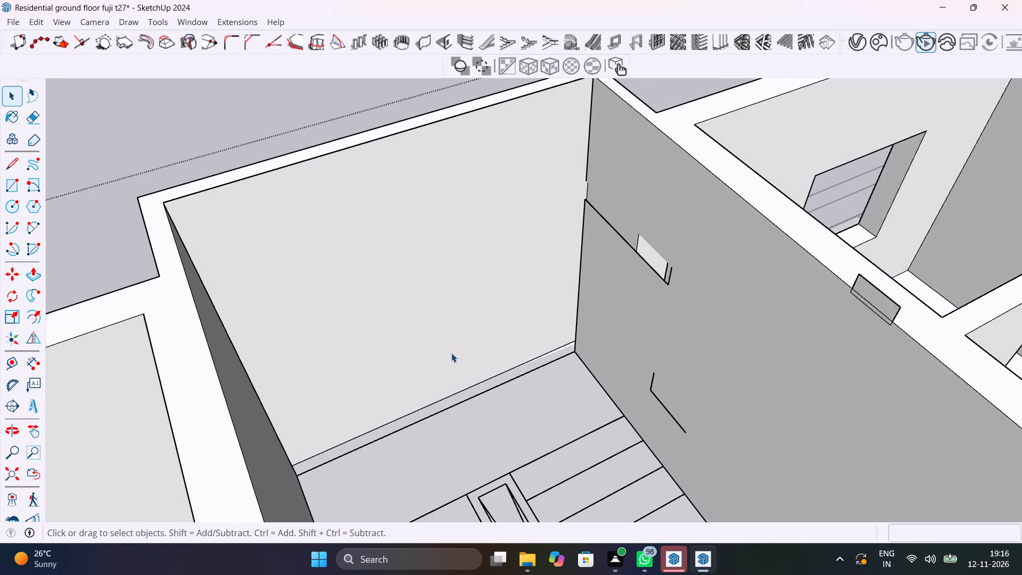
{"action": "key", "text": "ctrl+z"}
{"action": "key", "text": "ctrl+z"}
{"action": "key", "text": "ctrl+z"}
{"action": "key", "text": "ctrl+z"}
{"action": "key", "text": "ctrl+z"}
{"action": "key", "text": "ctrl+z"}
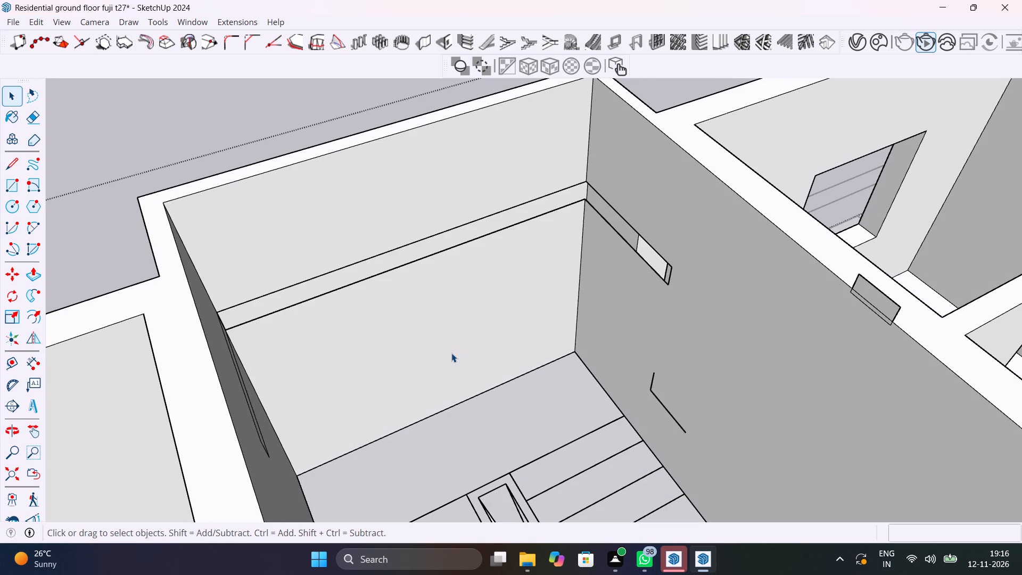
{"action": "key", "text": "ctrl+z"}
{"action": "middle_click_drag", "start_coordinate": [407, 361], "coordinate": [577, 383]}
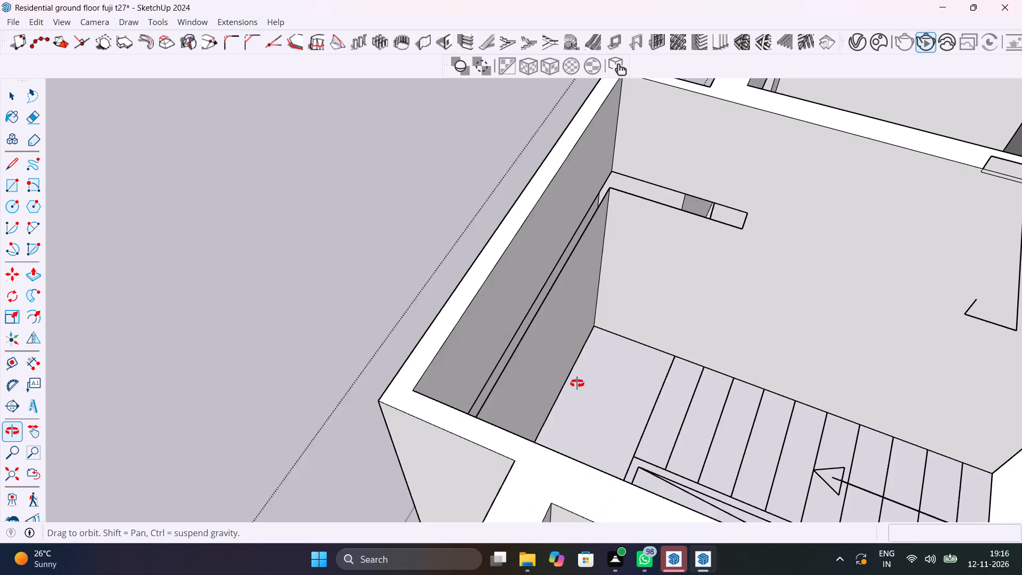
Undo the remaining earlier edits in the stairwell, back through the hiding of the staircase group.
{"action": "middle_click_drag", "start_coordinate": [577, 383], "coordinate": [559, 382]}
{"action": "scroll", "coordinate": [559, 382], "scroll_direction": "up", "scroll_amount": 1}
{"action": "key", "text": "ctrl+z"}
{"action": "key", "text": "ctrl+z"}
{"action": "key", "text": "ctrl+z"}
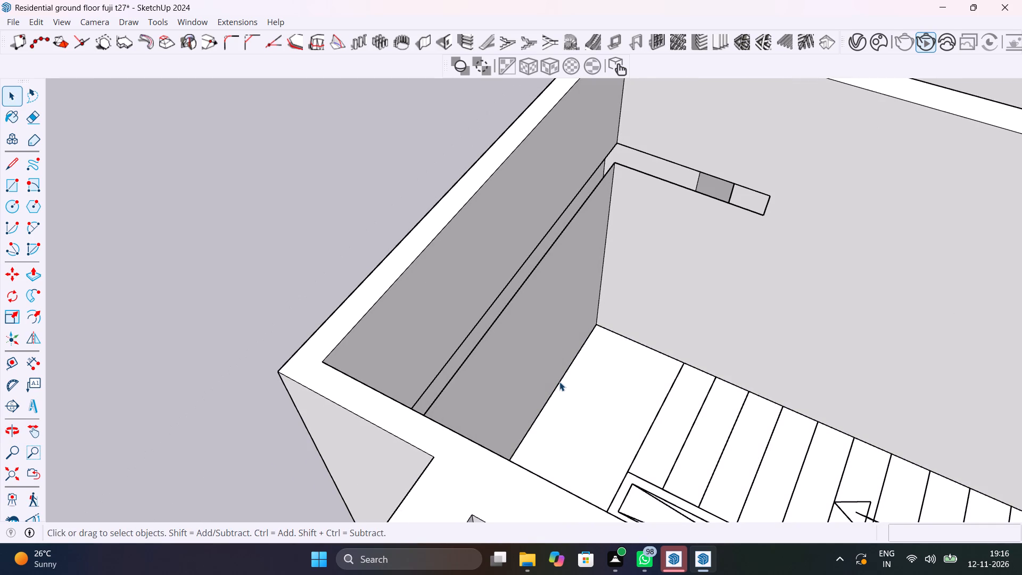
{"action": "key", "text": "ctrl+z"}
Hide the staircase group in the stairwell.
{"action": "left_click", "coordinate": [657, 381]}
{"action": "right_click", "coordinate": [658, 380]}
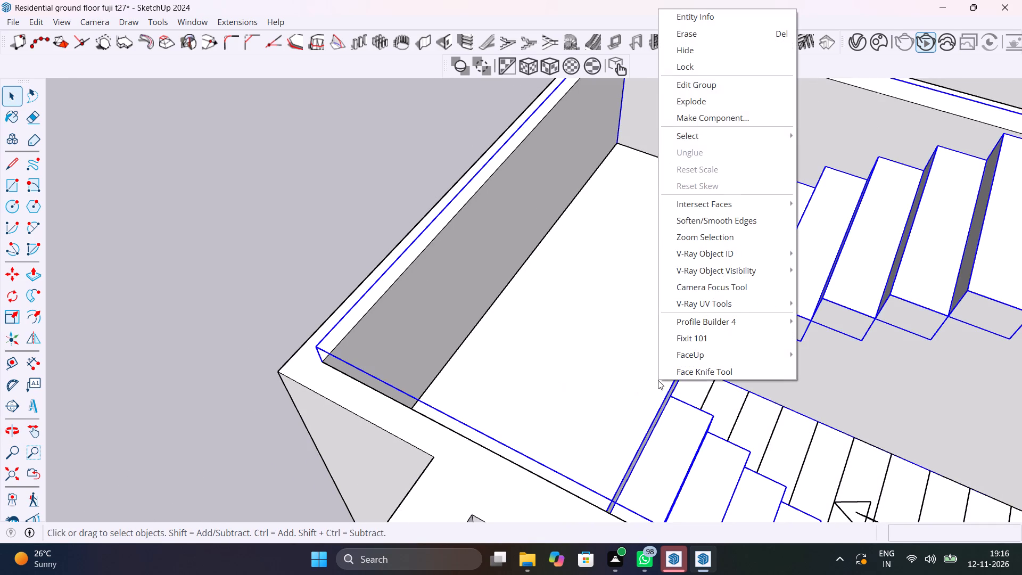
{"action": "left_click", "coordinate": [703, 48]}
Draw rectangles over the stairwell band: 9' 4 1/2" by 7" on the back wall and about 3' 8" by 7" on the adjoining side wall.
{"action": "scroll", "coordinate": [698, 278], "scroll_direction": "down", "scroll_amount": 1}
{"action": "middle_click_drag", "start_coordinate": [698, 278], "coordinate": [645, 259]}
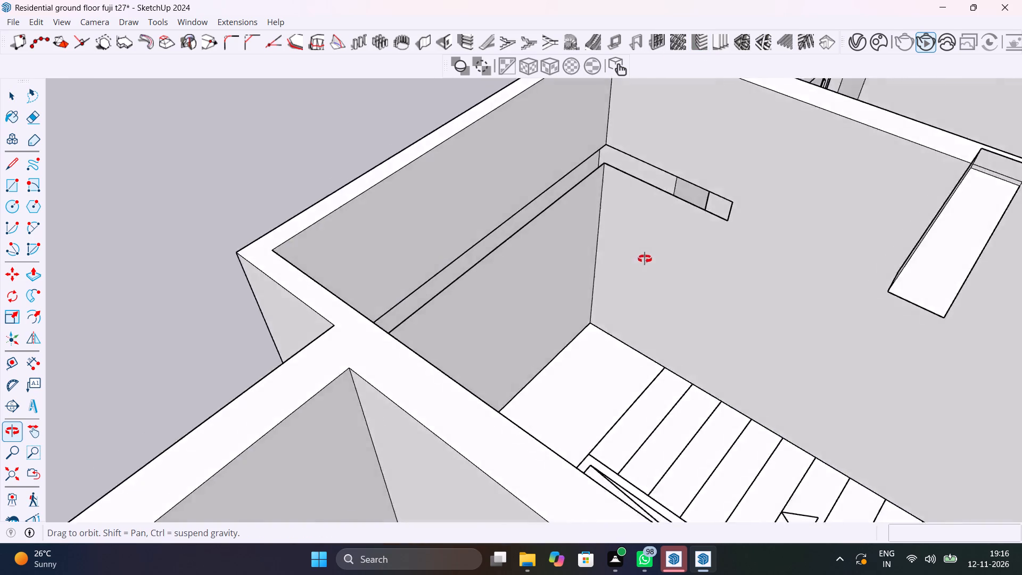
{"action": "middle_click_drag", "start_coordinate": [645, 259], "coordinate": [633, 321]}
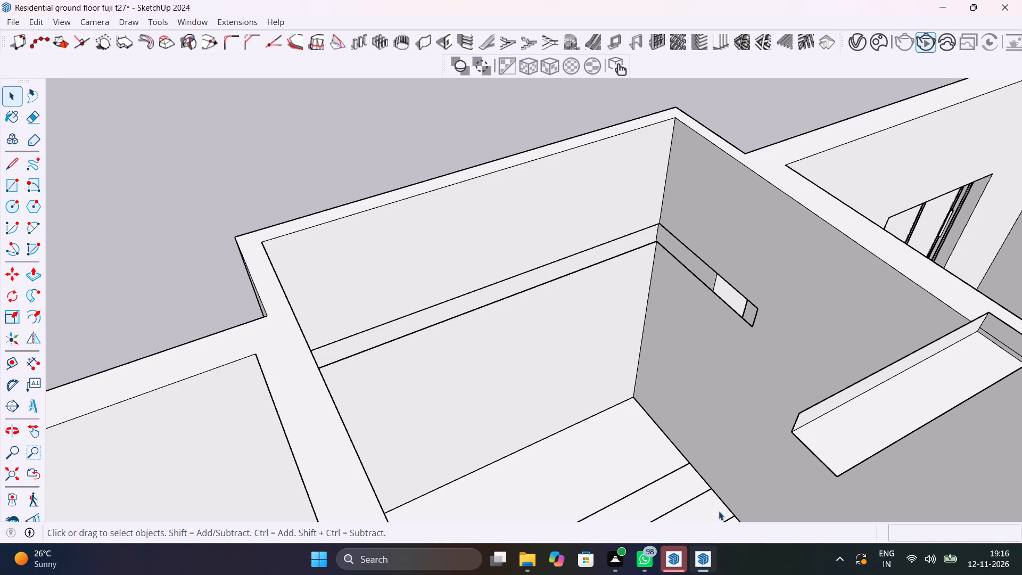
{"action": "middle_click_drag", "start_coordinate": [843, 478], "coordinate": [965, 502]}
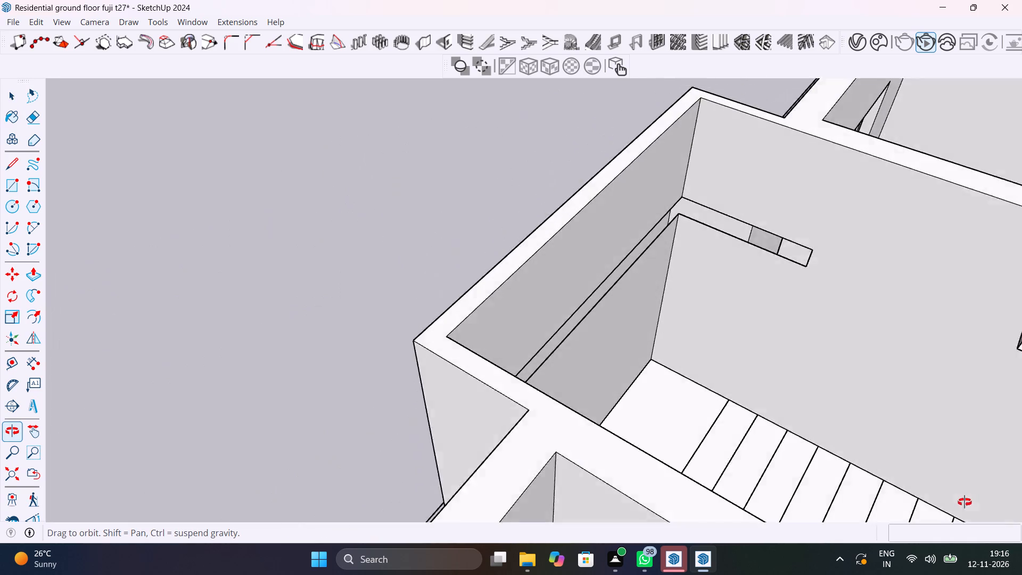
{"action": "middle_click_drag", "start_coordinate": [965, 502], "coordinate": [738, 462]}
{"action": "scroll", "coordinate": [496, 157], "scroll_direction": "up", "scroll_amount": 3}
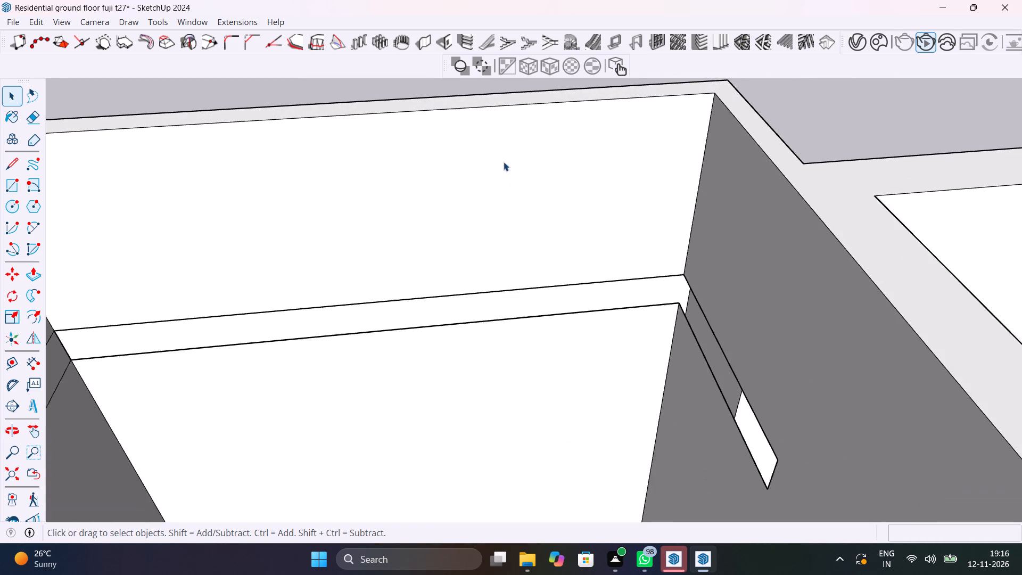
{"action": "scroll", "coordinate": [504, 162], "scroll_direction": "up", "scroll_amount": 7}
{"action": "middle_click_drag", "start_coordinate": [644, 260], "coordinate": [879, 74]}
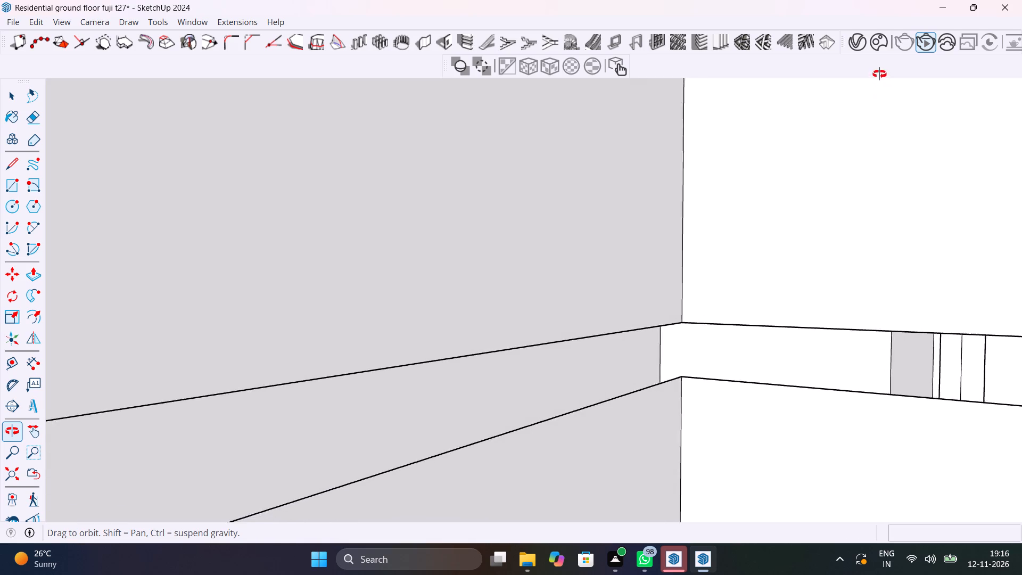
{"action": "middle_click_drag", "start_coordinate": [879, 74], "coordinate": [661, 250]}
{"action": "scroll", "coordinate": [661, 251], "scroll_direction": "down", "scroll_amount": 11}
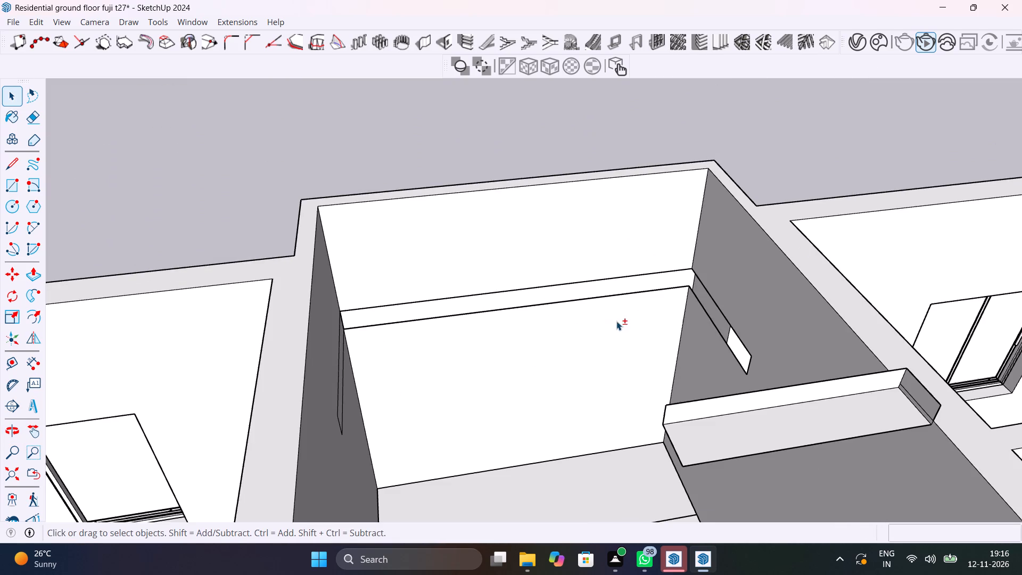
{"action": "scroll", "coordinate": [430, 316], "scroll_direction": "up", "scroll_amount": 5}
{"action": "key", "text": "r"}
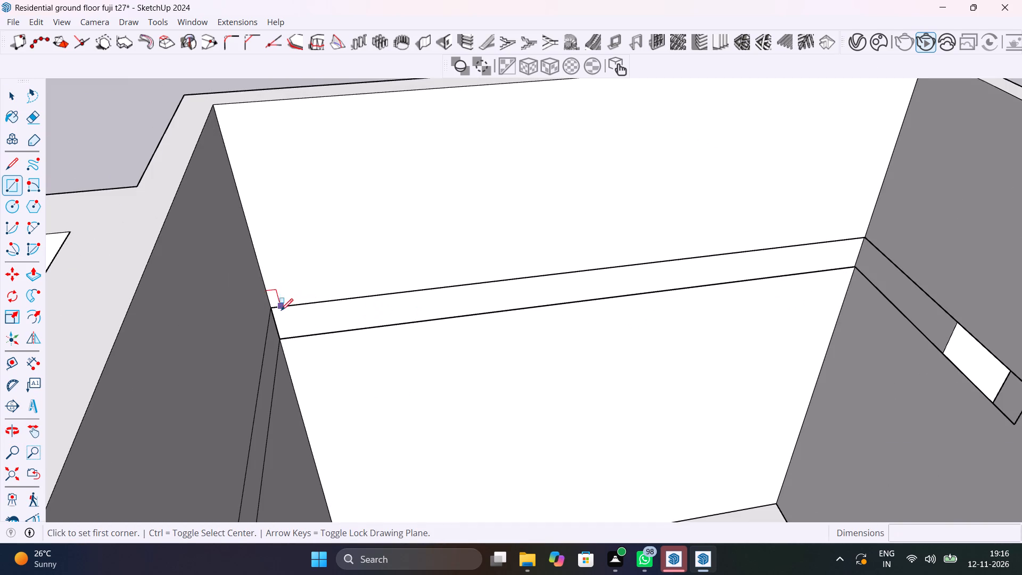
{"action": "left_click", "coordinate": [271, 312]}
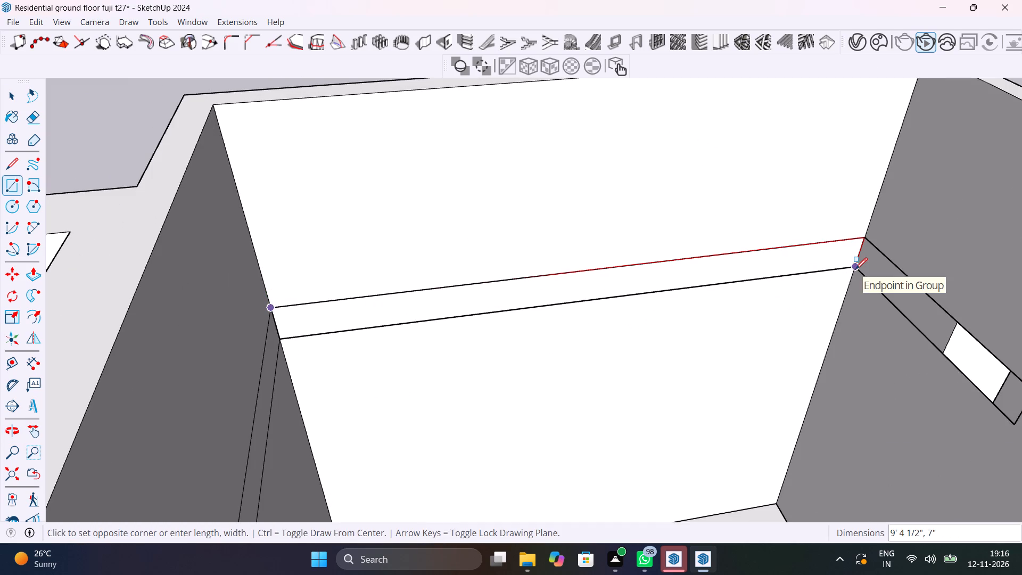
{"action": "left_click", "coordinate": [855, 269]}
{"action": "left_click", "coordinate": [865, 240]}
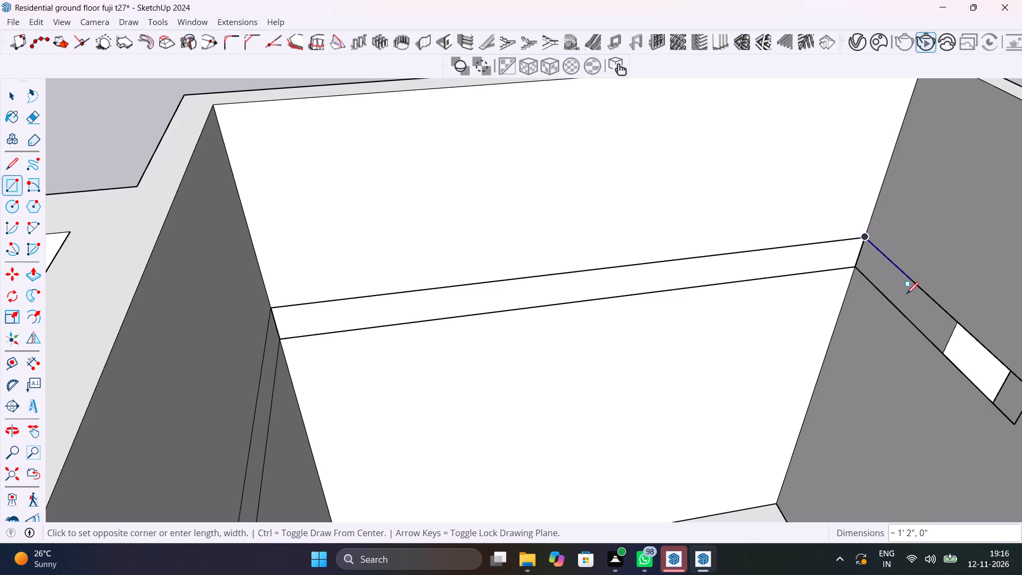
{"action": "left_click", "coordinate": [1013, 424]}
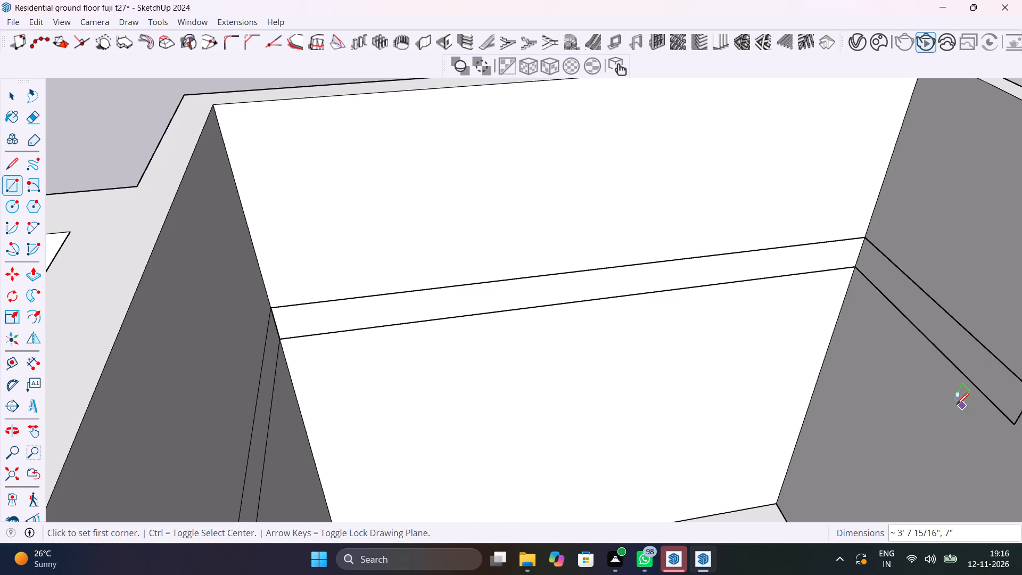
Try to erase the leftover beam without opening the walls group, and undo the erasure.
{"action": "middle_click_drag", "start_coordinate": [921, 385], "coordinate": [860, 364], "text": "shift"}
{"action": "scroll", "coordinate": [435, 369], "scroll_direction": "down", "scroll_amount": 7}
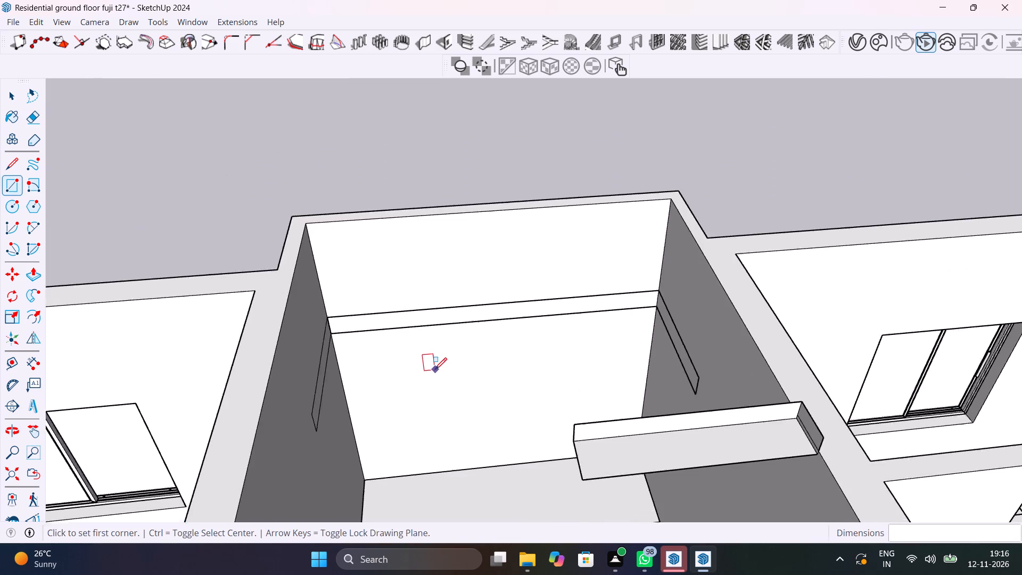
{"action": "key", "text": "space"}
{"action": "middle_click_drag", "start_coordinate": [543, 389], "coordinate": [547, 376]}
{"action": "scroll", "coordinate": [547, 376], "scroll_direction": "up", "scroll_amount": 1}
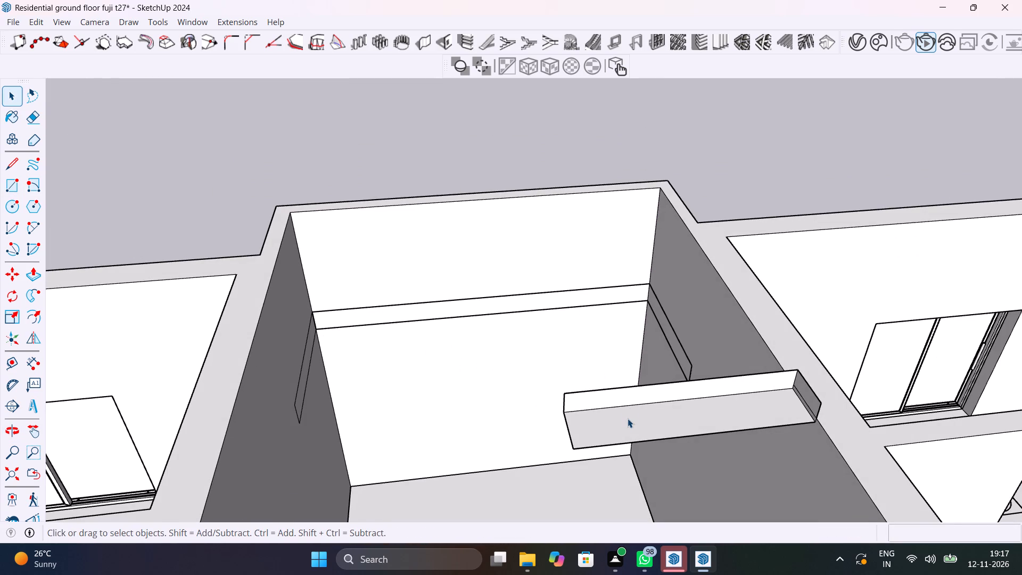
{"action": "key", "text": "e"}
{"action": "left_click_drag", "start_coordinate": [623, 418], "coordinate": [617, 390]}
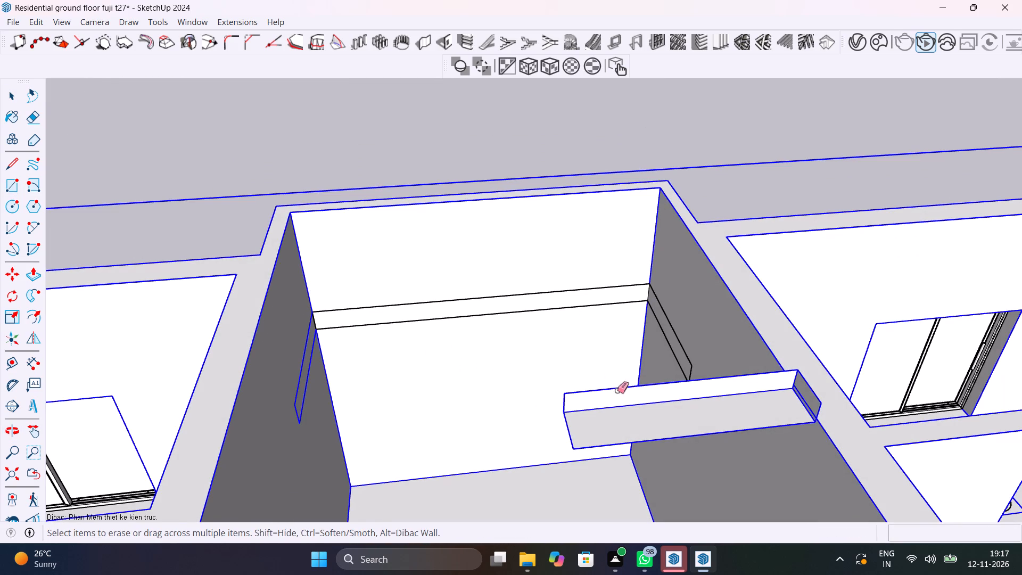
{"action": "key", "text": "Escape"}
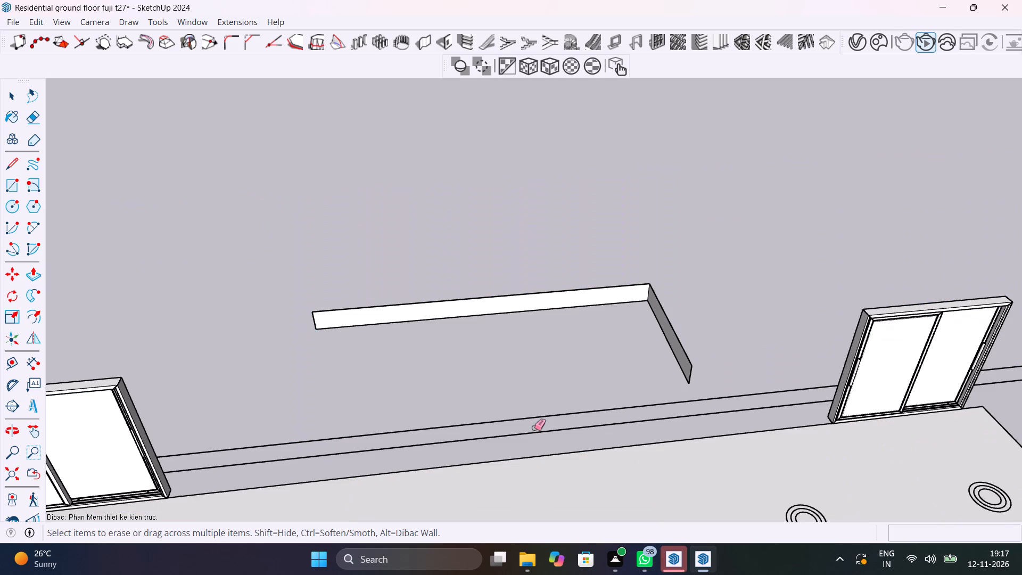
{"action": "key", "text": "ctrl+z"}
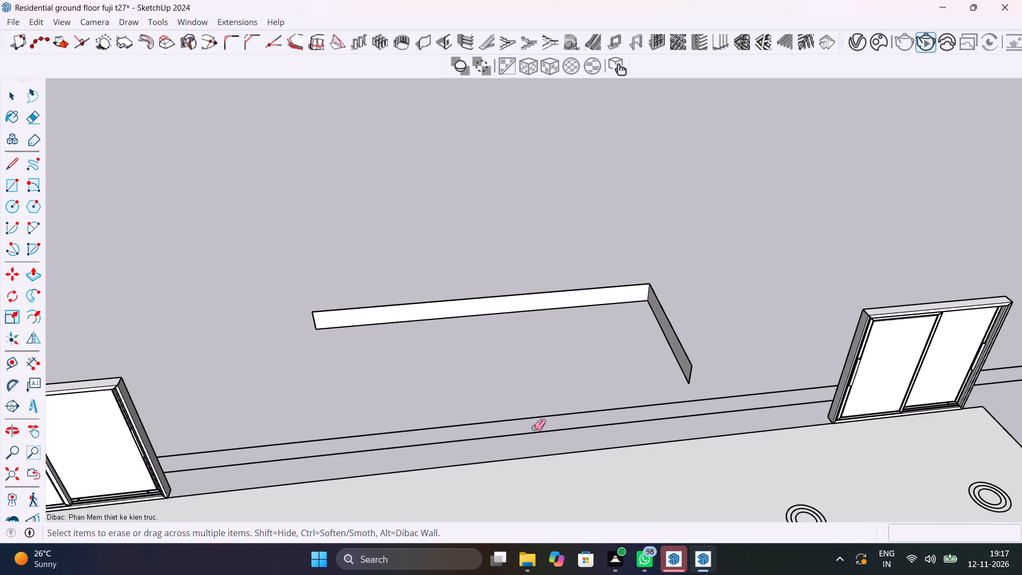
Open the walls group and erase the edges of the leftover beam crossing the stairwell, including its end at the side wall.
{"action": "double_click", "coordinate": [611, 401]}
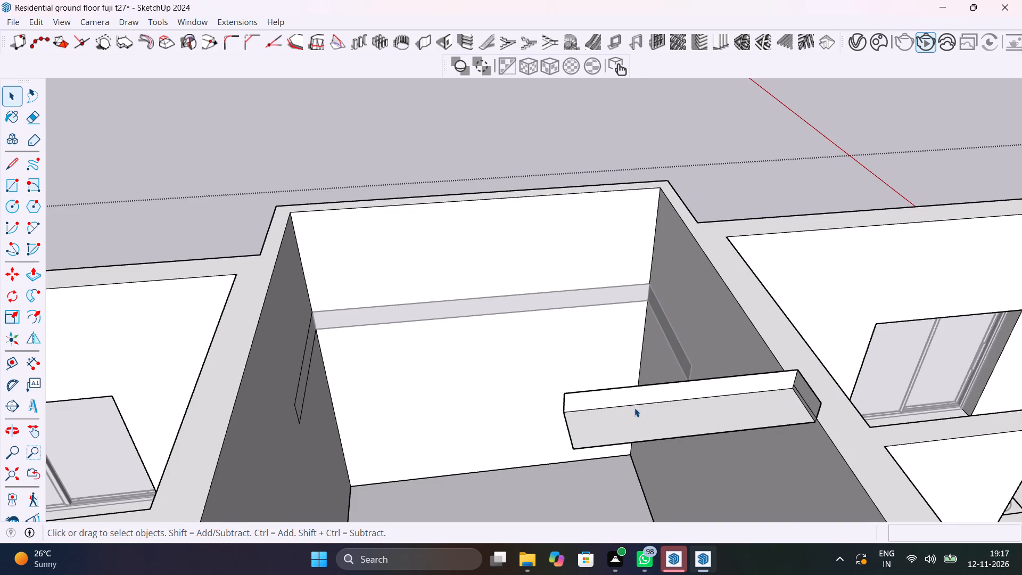
{"action": "key", "text": "e"}
{"action": "left_click_drag", "start_coordinate": [634, 408], "coordinate": [629, 389]}
{"action": "left_click_drag", "start_coordinate": [600, 421], "coordinate": [588, 441]}
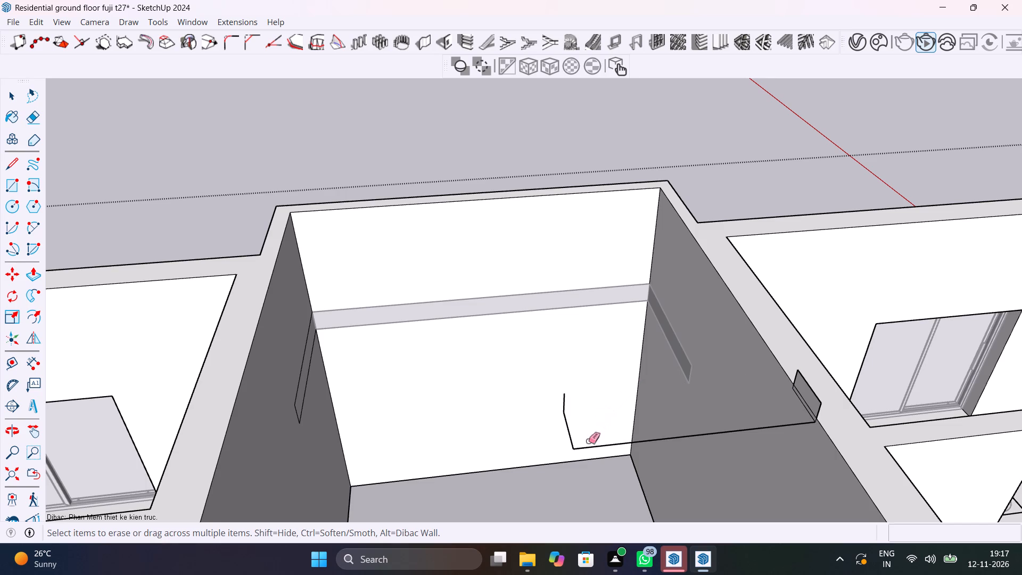
{"action": "left_click_drag", "start_coordinate": [588, 441], "coordinate": [594, 453]}
{"action": "left_click", "coordinate": [574, 444]}
{"action": "left_click", "coordinate": [562, 408]}
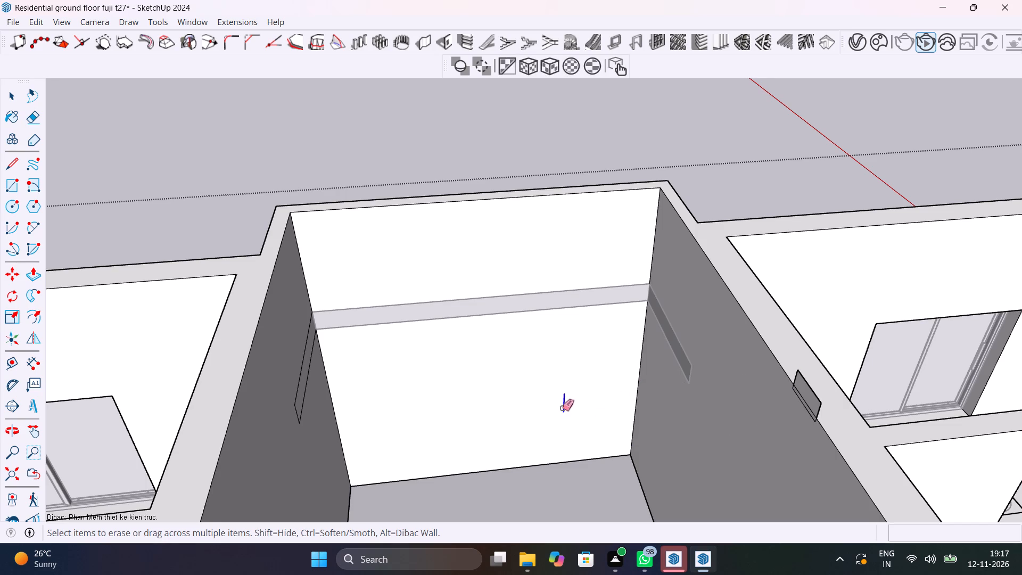
{"action": "left_click_drag", "start_coordinate": [810, 384], "coordinate": [815, 398]}
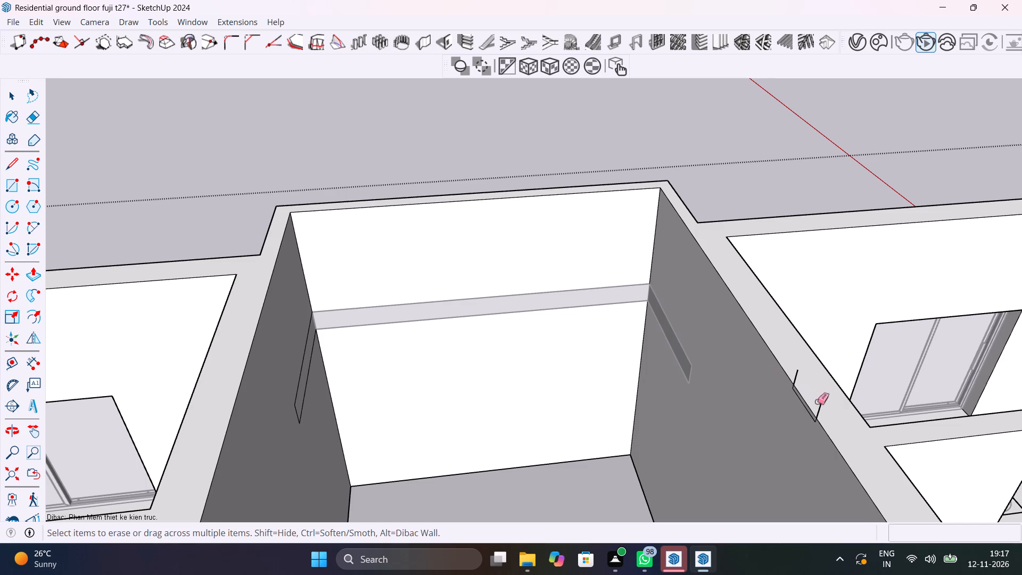
{"action": "left_click", "coordinate": [824, 410]}
{"action": "left_click", "coordinate": [796, 381]}
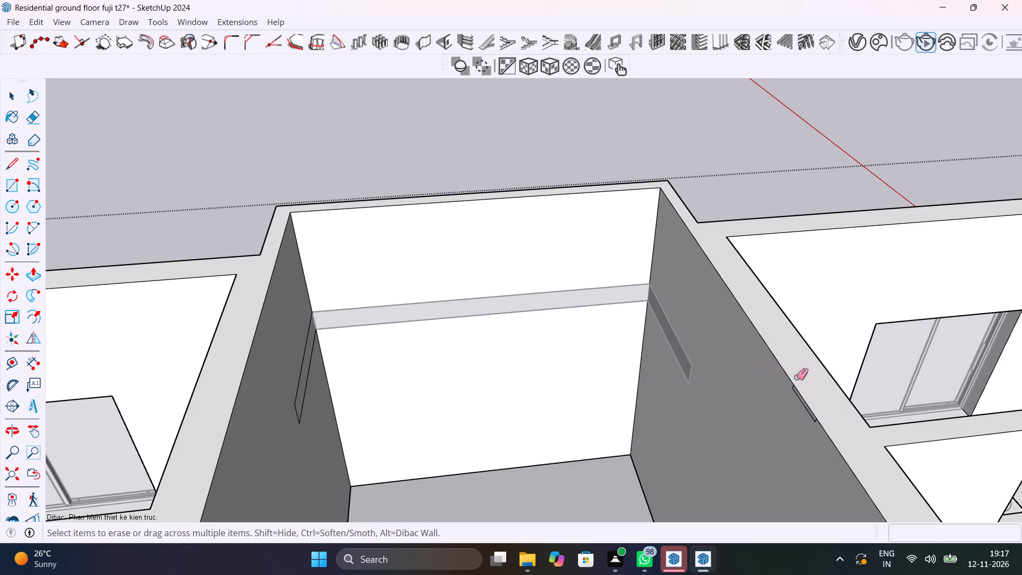
Erase the beam's remaining outline just below the top of the stairwell side wall.
{"action": "middle_click_drag", "start_coordinate": [796, 406], "coordinate": [793, 324]}
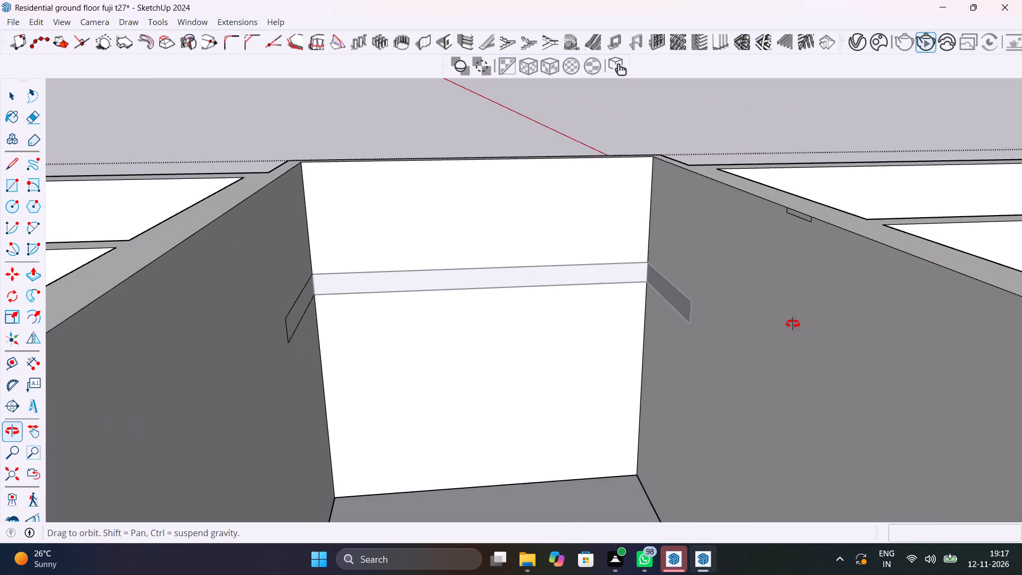
{"action": "middle_click_drag", "start_coordinate": [793, 324], "coordinate": [793, 324]}
{"action": "scroll", "coordinate": [834, 218], "scroll_direction": "up", "scroll_amount": 20}
{"action": "scroll", "coordinate": [834, 218], "scroll_direction": "up", "scroll_amount": 2}
{"action": "left_click_drag", "start_coordinate": [756, 226], "coordinate": [762, 242]}
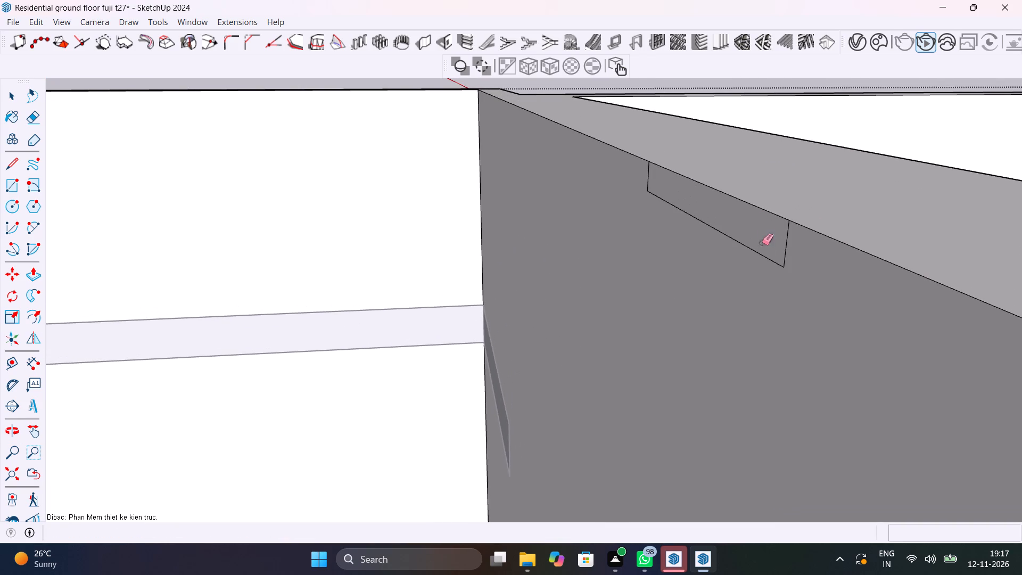
{"action": "left_click_drag", "start_coordinate": [762, 242], "coordinate": [764, 257]}
{"action": "left_click", "coordinate": [785, 250]}
{"action": "left_click", "coordinate": [646, 184]}
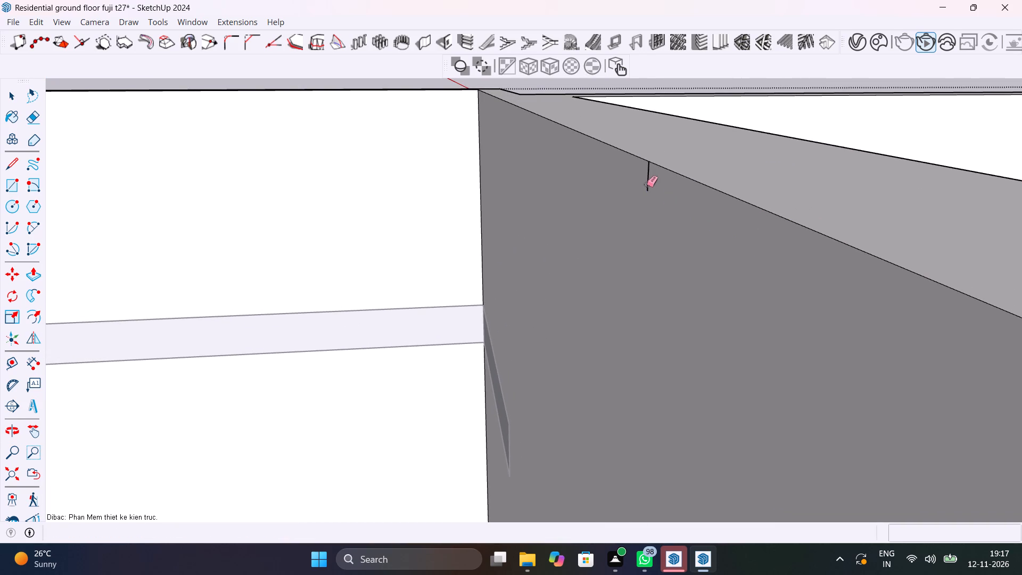
{"action": "left_click", "coordinate": [647, 184]}
Erase the leftover strip outline on the opposite stairwell side wall, and leave the walls group.
{"action": "scroll", "coordinate": [627, 211], "scroll_direction": "down", "scroll_amount": 7}
{"action": "scroll", "coordinate": [591, 253], "scroll_direction": "down", "scroll_amount": 14}
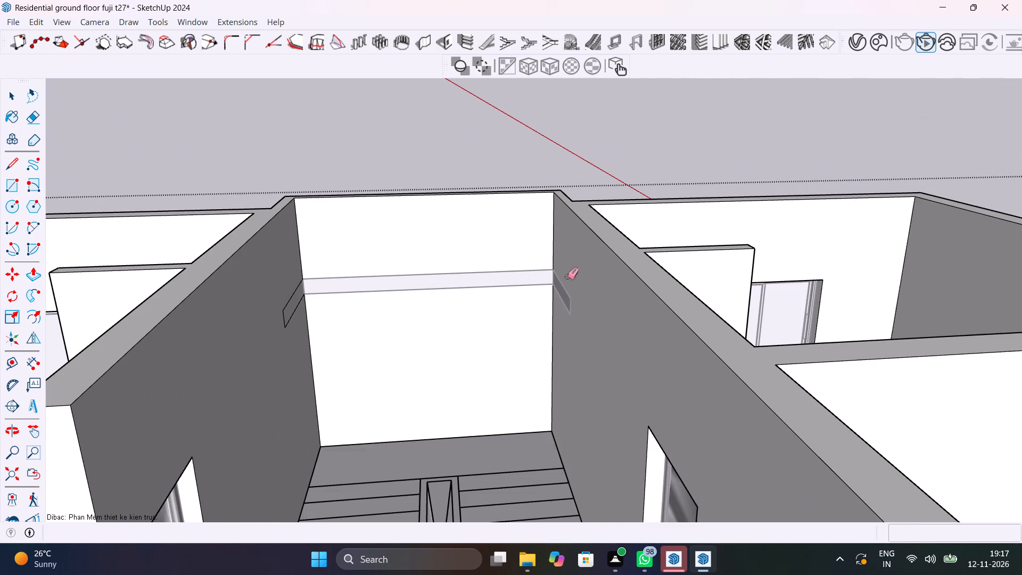
{"action": "scroll", "coordinate": [276, 306], "scroll_direction": "up", "scroll_amount": 5}
{"action": "left_click_drag", "start_coordinate": [285, 307], "coordinate": [291, 314]}
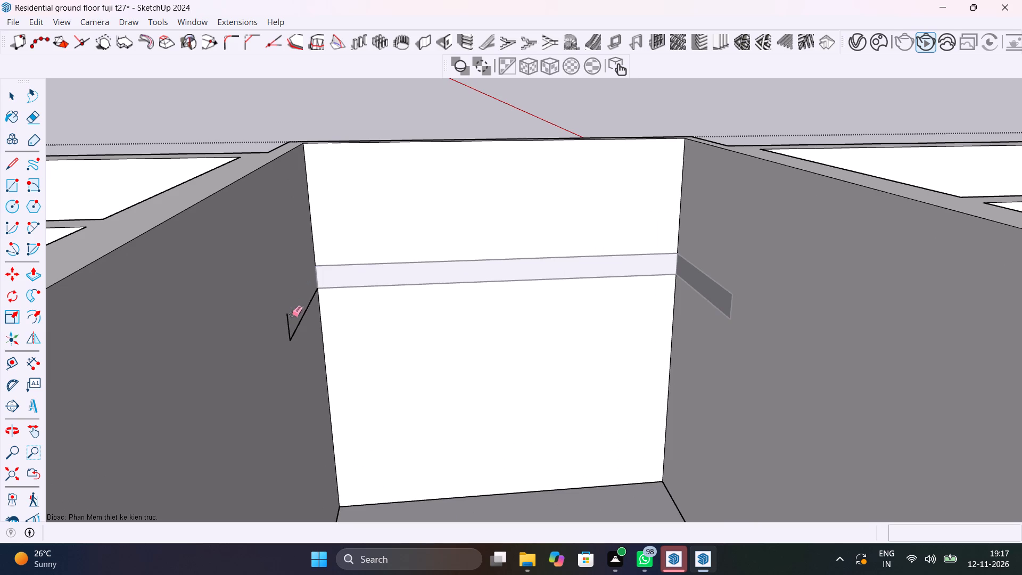
{"action": "left_click_drag", "start_coordinate": [291, 319], "coordinate": [291, 331]}
{"action": "left_click", "coordinate": [291, 331]}
{"action": "scroll", "coordinate": [332, 306], "scroll_direction": "down", "scroll_amount": 3}
{"action": "middle_click_drag", "start_coordinate": [418, 307], "coordinate": [952, 392]}
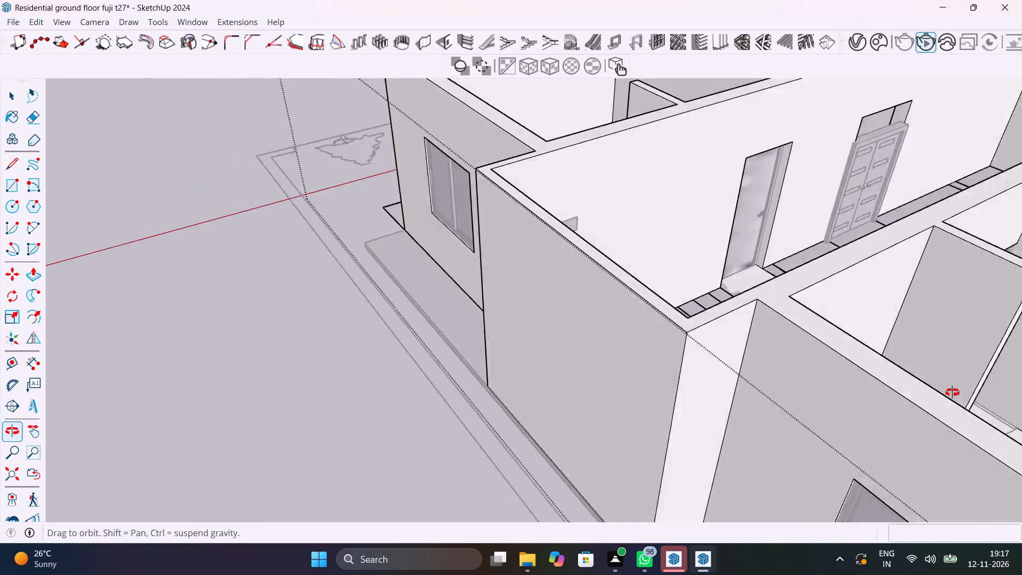
{"action": "middle_click_drag", "start_coordinate": [952, 392], "coordinate": [436, 393]}
{"action": "key", "text": "space"}
{"action": "scroll", "coordinate": [438, 387], "scroll_direction": "down", "scroll_amount": 7}
{"action": "left_click", "coordinate": [485, 175]}
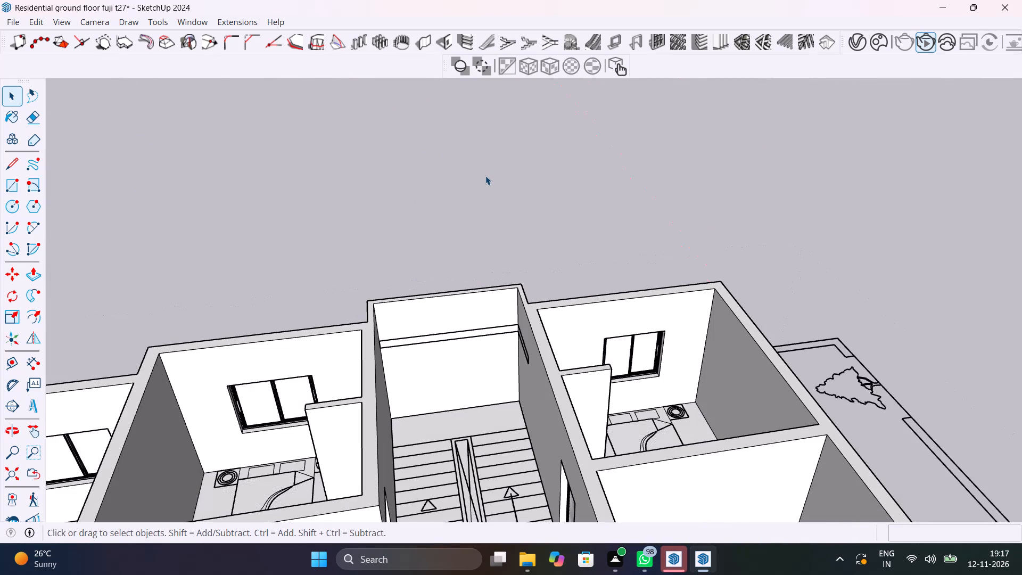
{"action": "left_click", "coordinate": [485, 176]}
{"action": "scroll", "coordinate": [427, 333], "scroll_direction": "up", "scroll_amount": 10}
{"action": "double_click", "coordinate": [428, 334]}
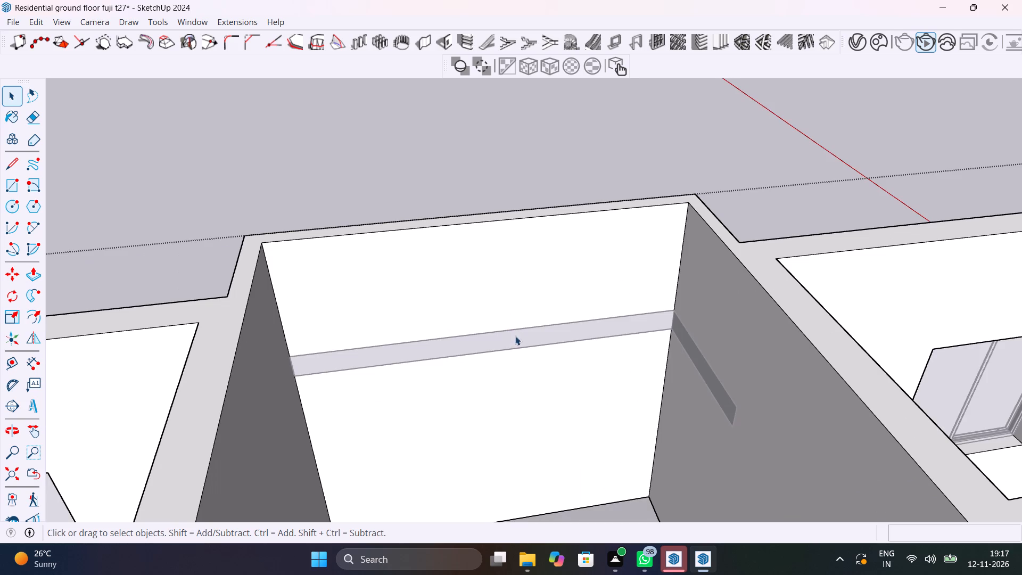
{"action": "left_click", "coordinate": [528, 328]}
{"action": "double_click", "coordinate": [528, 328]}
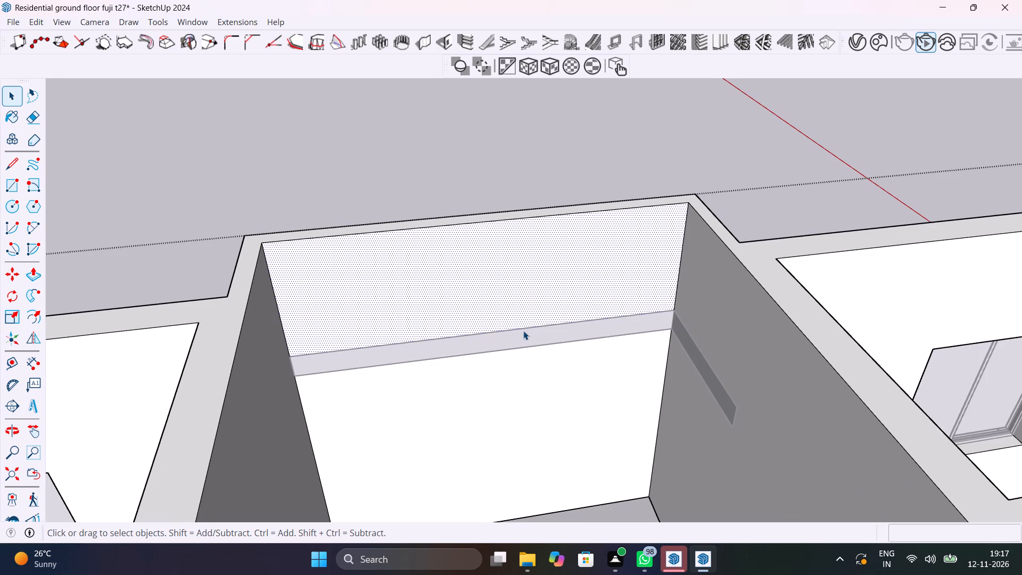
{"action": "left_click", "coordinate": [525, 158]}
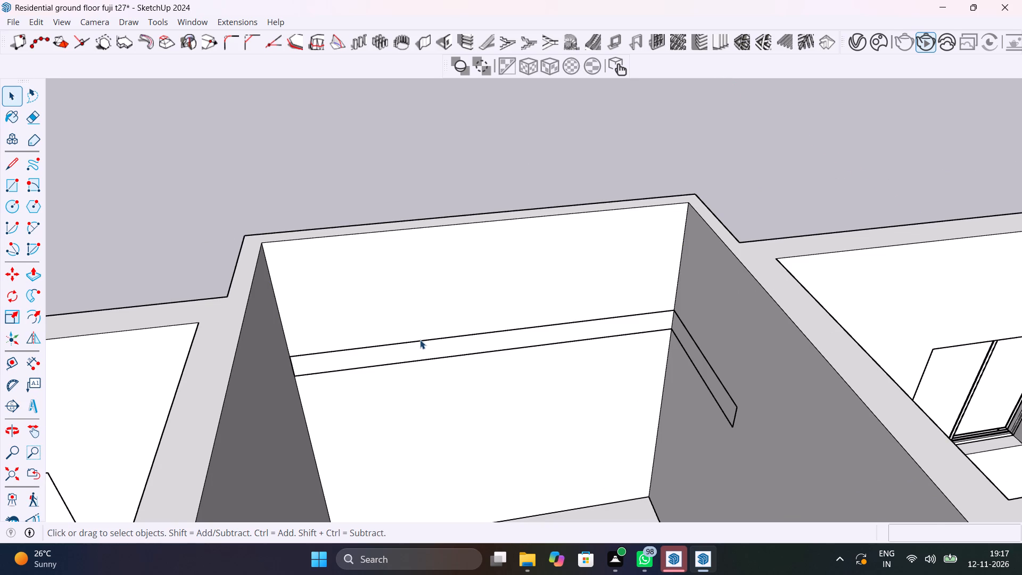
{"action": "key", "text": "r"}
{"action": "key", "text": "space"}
Open the walls group, draw a rectangle about 9' 4 1/2" by 7" over the stairwell back-wall strip, and erase its lower edge.
{"action": "double_click", "coordinate": [425, 316]}
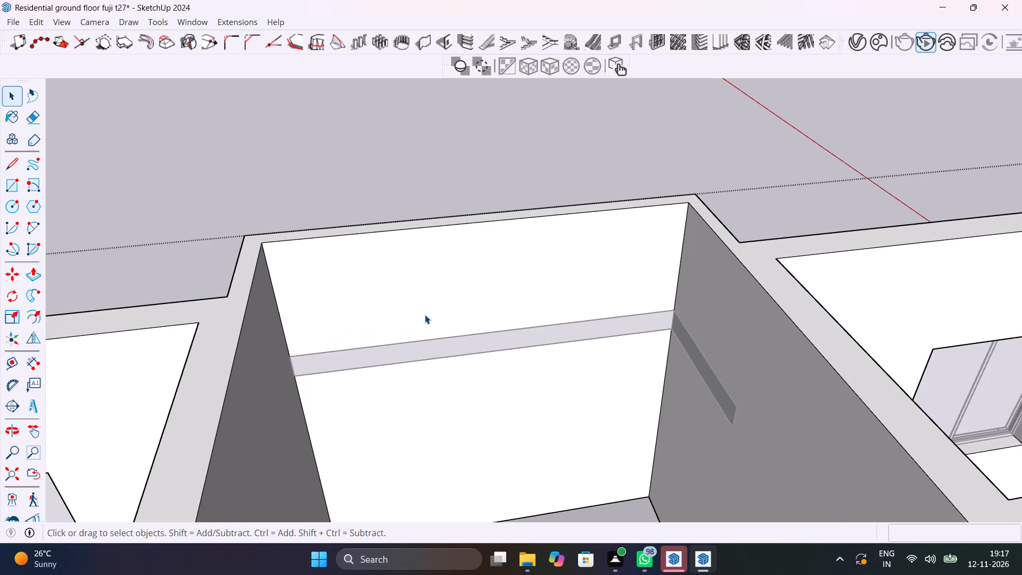
{"action": "key", "text": "r"}
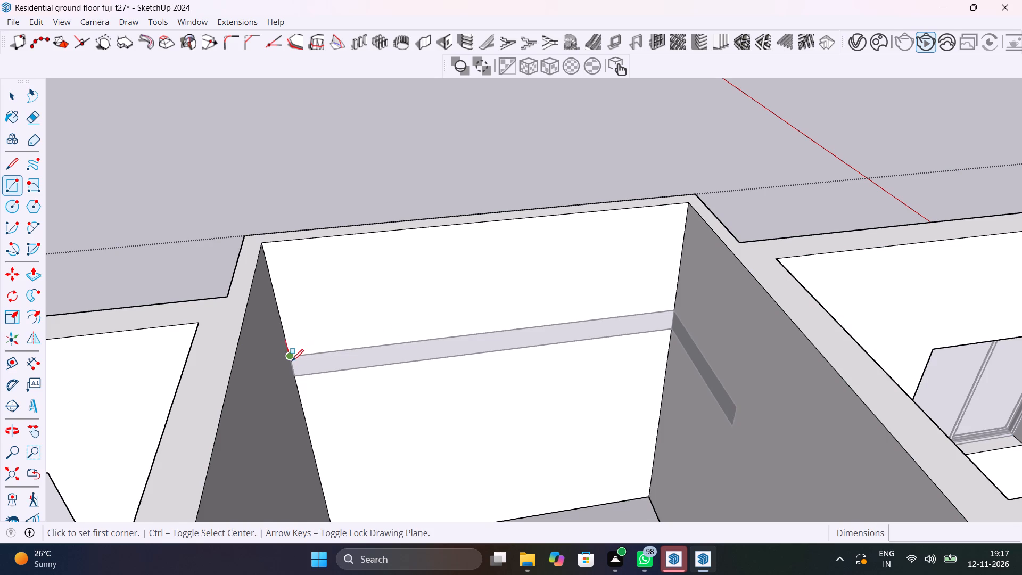
{"action": "left_click", "coordinate": [290, 356]}
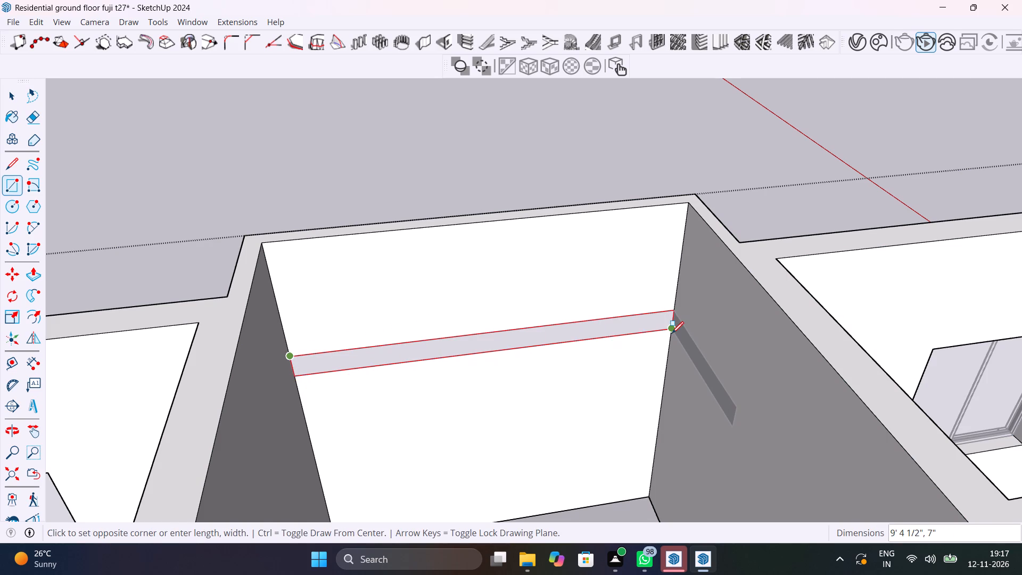
{"action": "left_click", "coordinate": [672, 333]}
{"action": "key", "text": "space"}
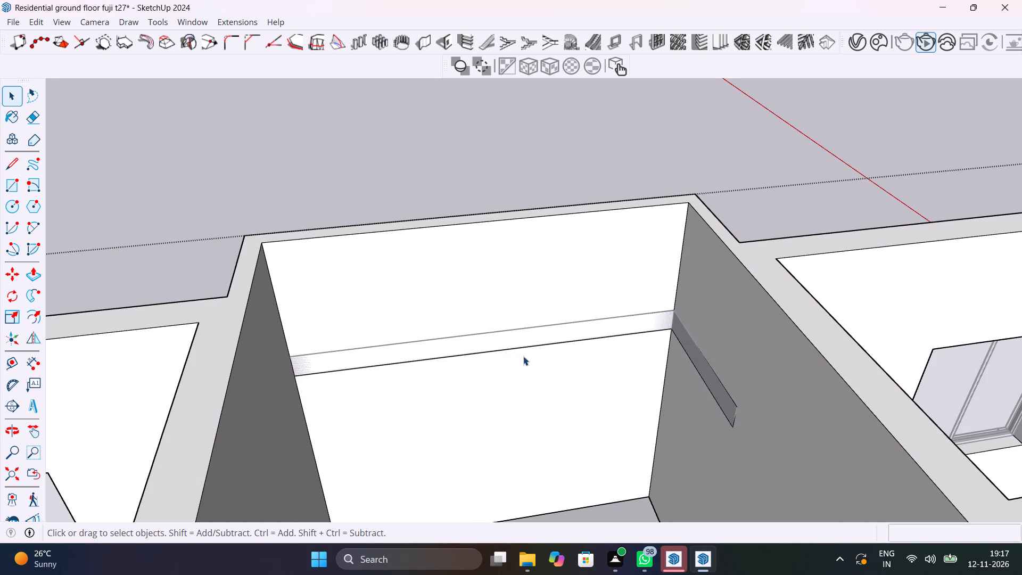
{"action": "key", "text": "e"}
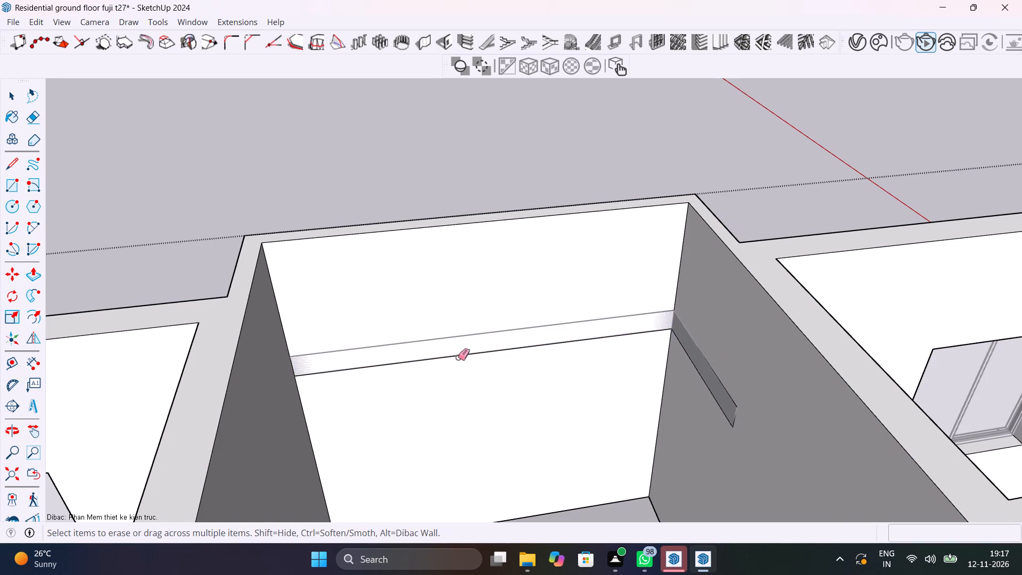
{"action": "left_click", "coordinate": [459, 355]}
{"action": "key", "text": "space"}
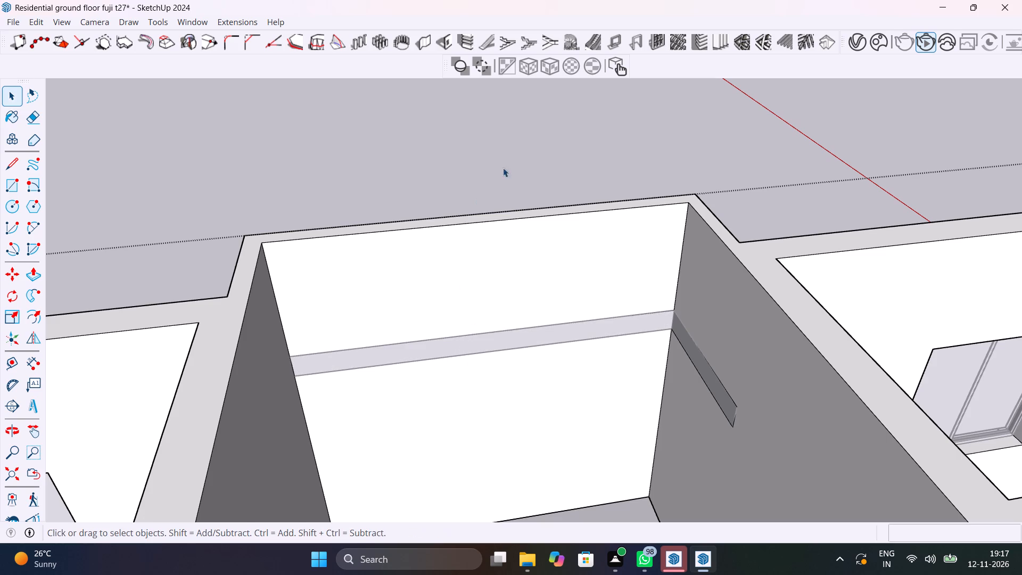
{"action": "left_click", "coordinate": [514, 155]}
{"action": "left_click", "coordinate": [514, 155]}
Save the model.
{"action": "scroll", "coordinate": [514, 289], "scroll_direction": "down", "scroll_amount": 14}
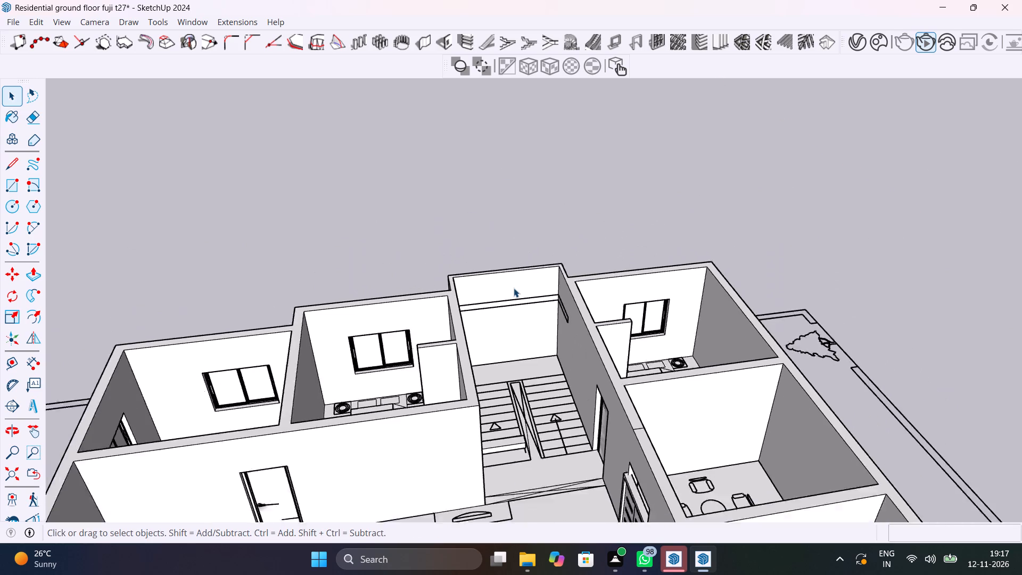
{"action": "scroll", "coordinate": [514, 288], "scroll_direction": "down", "scroll_amount": 2}
{"action": "middle_click_drag", "start_coordinate": [550, 349], "coordinate": [466, 413], "text": "shift"}
{"action": "scroll", "coordinate": [405, 403], "scroll_direction": "up", "scroll_amount": 2}
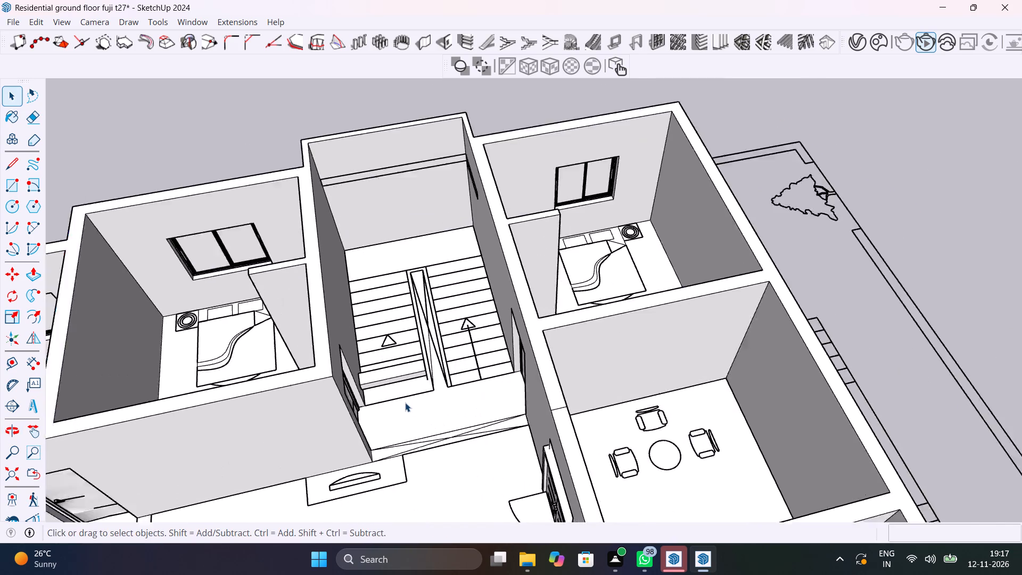
{"action": "scroll", "coordinate": [405, 402], "scroll_direction": "up", "scroll_amount": 8}
{"action": "middle_click_drag", "start_coordinate": [423, 351], "coordinate": [419, 404]}
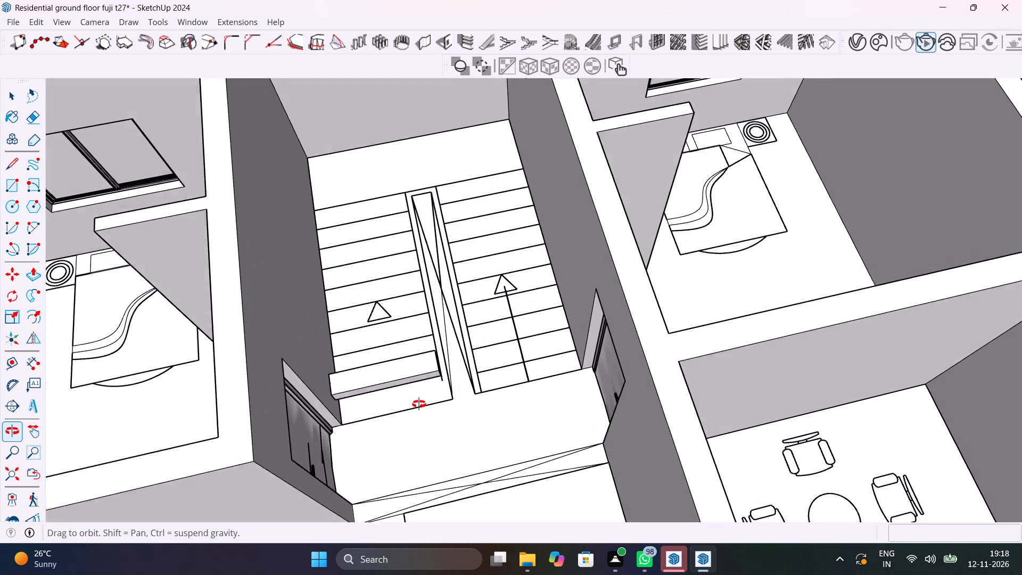
{"action": "middle_click_drag", "start_coordinate": [419, 404], "coordinate": [419, 409]}
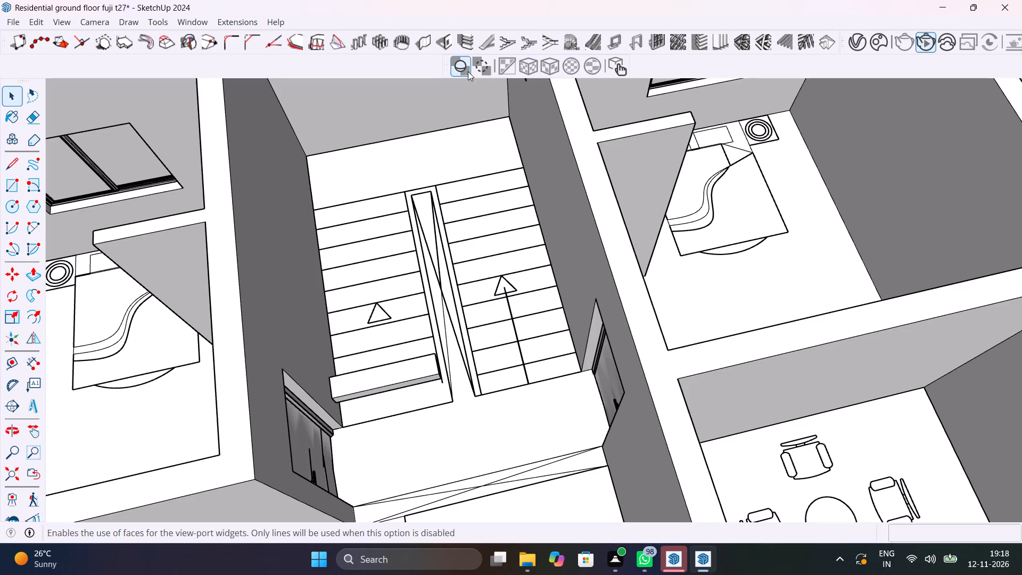
{"action": "key", "text": "ctrl+s"}
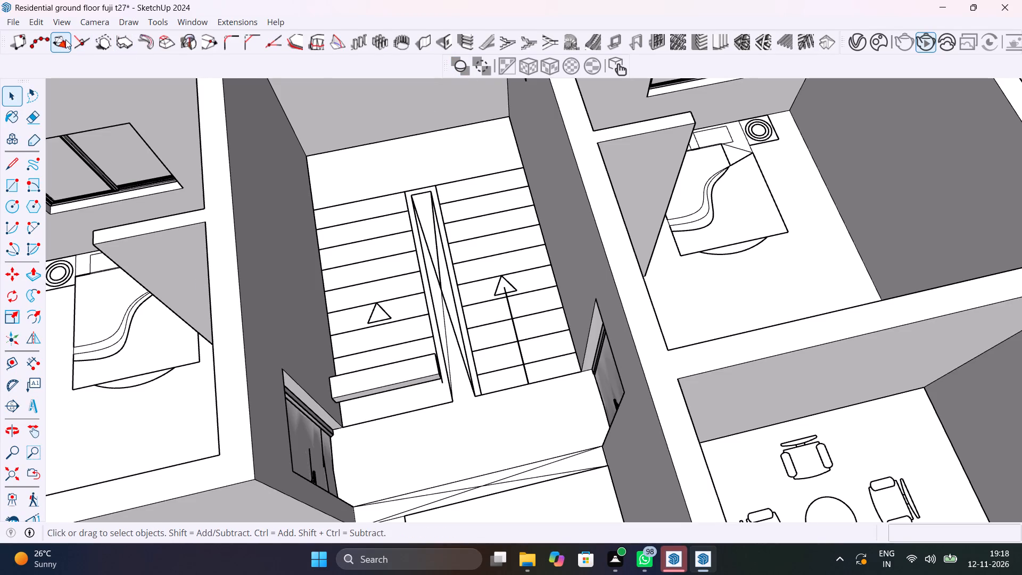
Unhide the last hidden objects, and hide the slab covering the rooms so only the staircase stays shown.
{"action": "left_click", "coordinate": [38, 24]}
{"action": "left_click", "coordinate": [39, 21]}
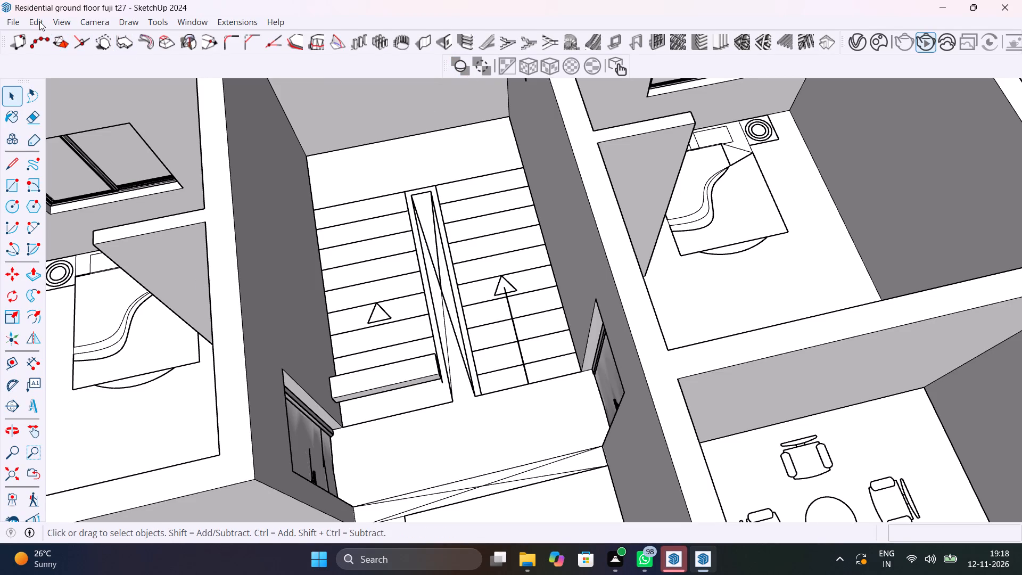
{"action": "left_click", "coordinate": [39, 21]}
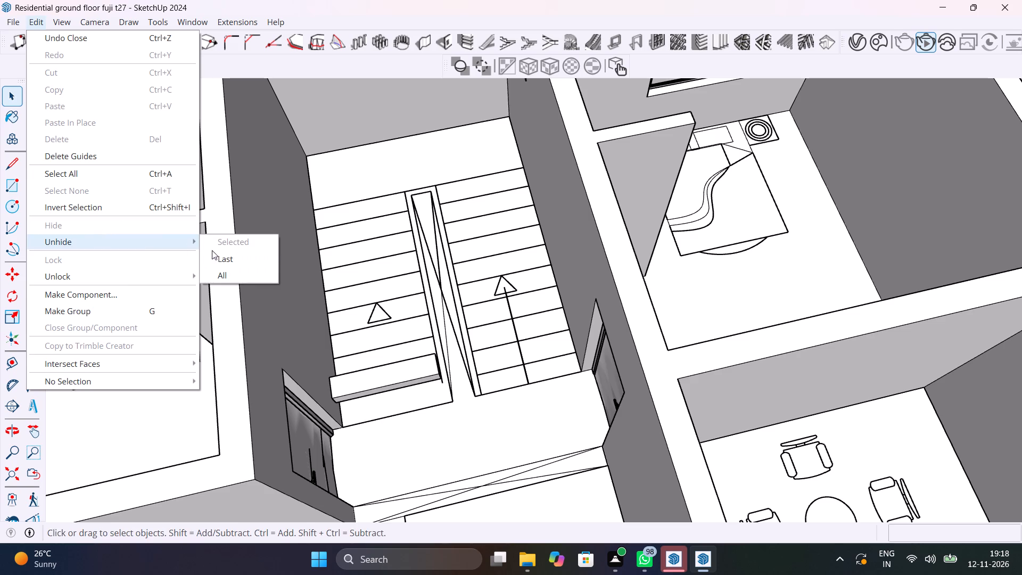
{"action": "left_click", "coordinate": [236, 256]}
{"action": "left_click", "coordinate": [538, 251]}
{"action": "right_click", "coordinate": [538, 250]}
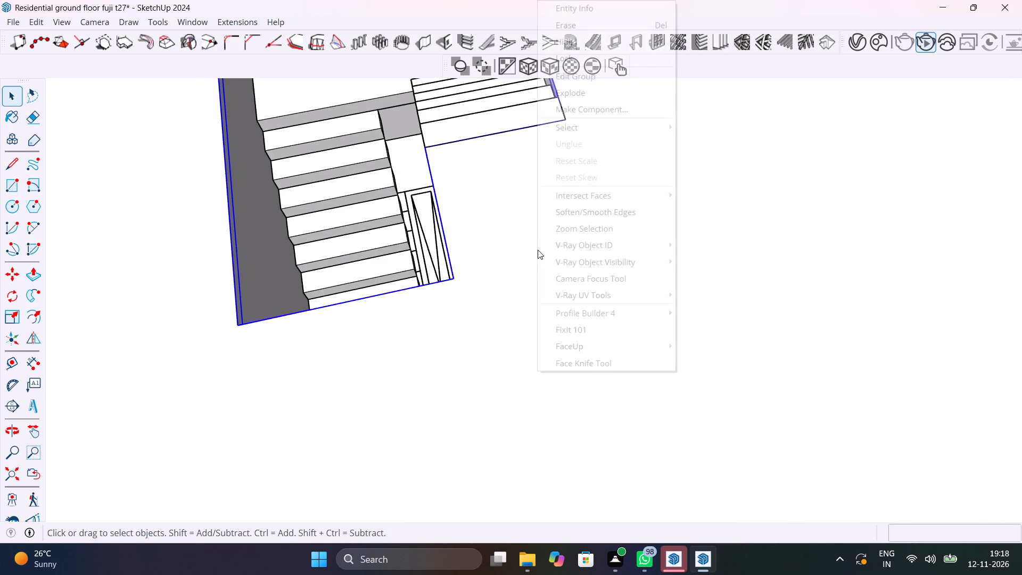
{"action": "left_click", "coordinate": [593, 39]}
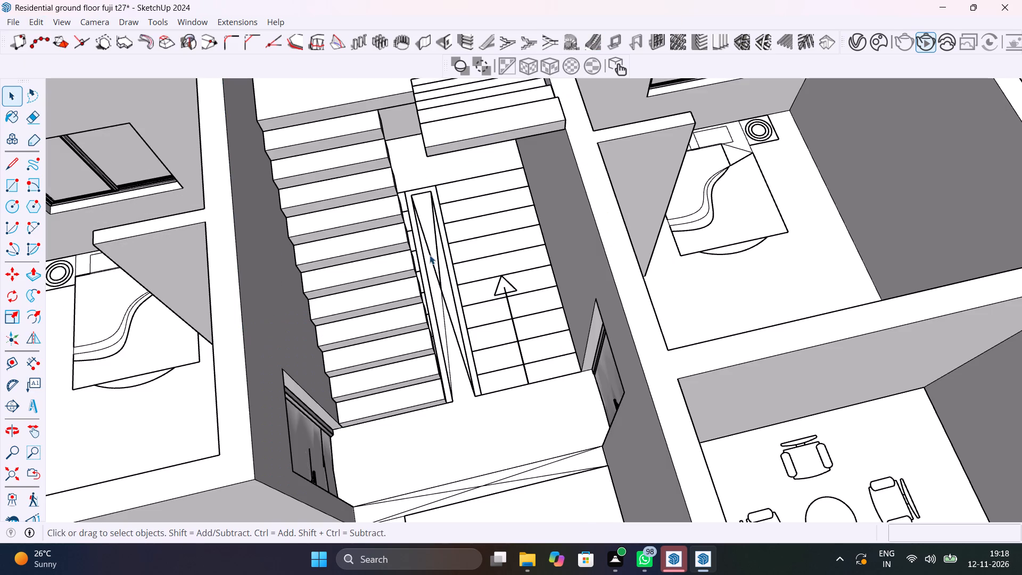
Examine the staircase flights and how they sit within the stairwell walls from several angles.
{"action": "left_click", "coordinate": [392, 292]}
{"action": "scroll", "coordinate": [392, 292], "scroll_direction": "up", "scroll_amount": 4}
{"action": "middle_click_drag", "start_coordinate": [410, 320], "coordinate": [364, 201]}
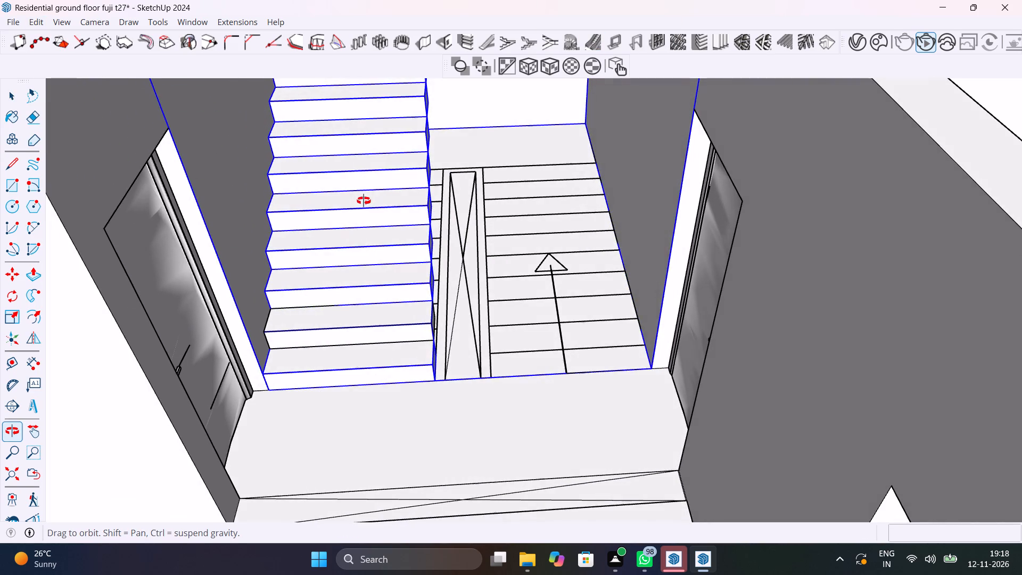
{"action": "middle_click_drag", "start_coordinate": [364, 201], "coordinate": [425, 337]}
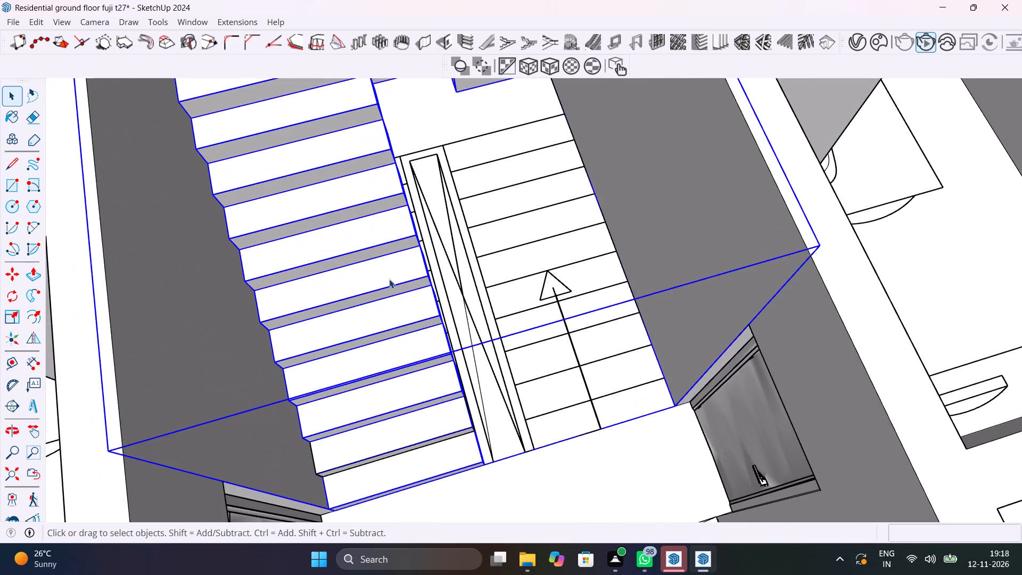
{"action": "scroll", "coordinate": [389, 279], "scroll_direction": "down", "scroll_amount": 6}
{"action": "middle_click_drag", "start_coordinate": [391, 281], "coordinate": [388, 194], "text": "shift"}
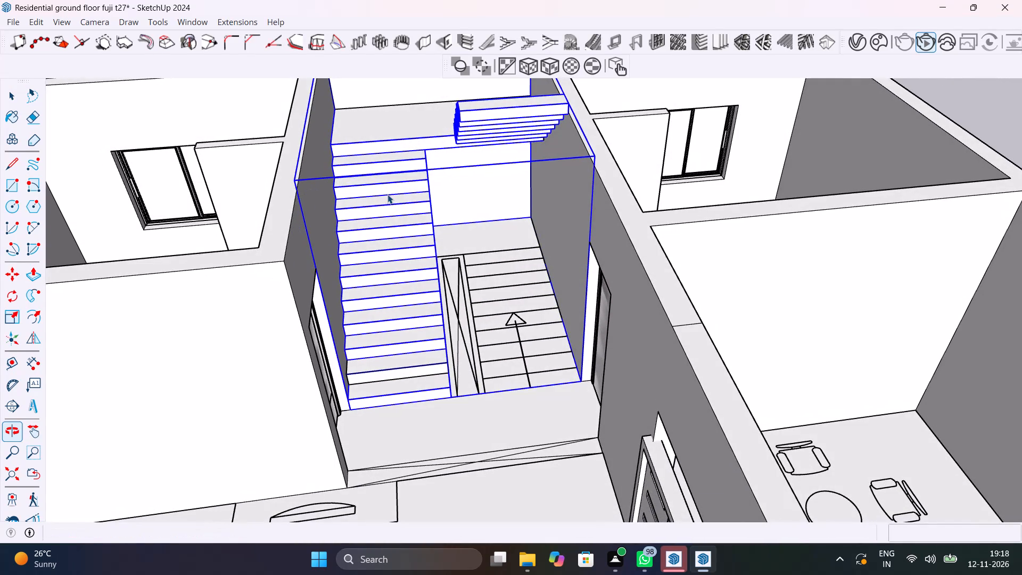
{"action": "left_click", "coordinate": [432, 372], "text": "shift"}
{"action": "scroll", "coordinate": [432, 372], "scroll_direction": "up", "scroll_amount": 4, "text": "shift"}
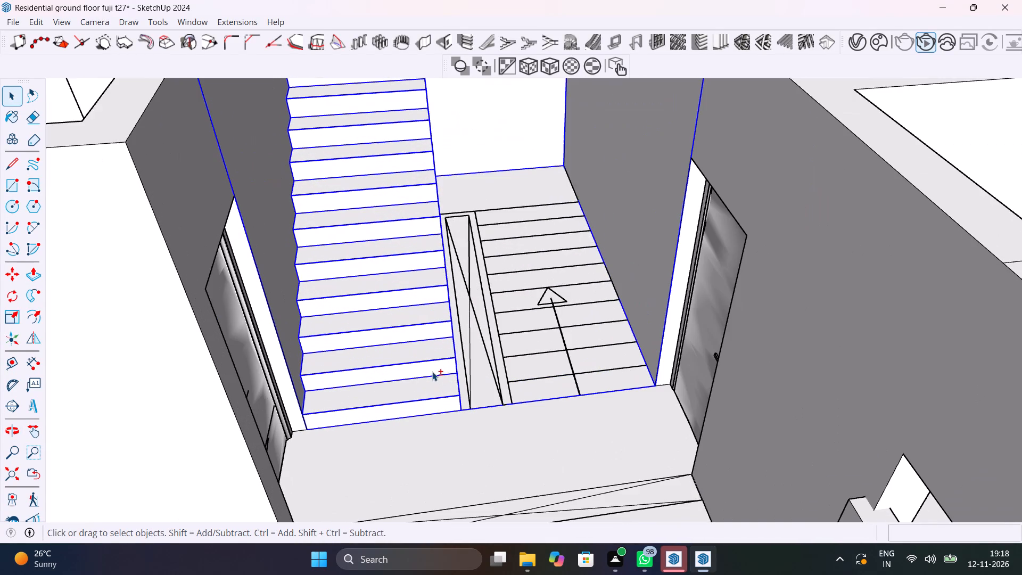
{"action": "right_click", "coordinate": [432, 372], "text": "shift"}
{"action": "left_click", "coordinate": [469, 139], "text": "shift"}
{"action": "scroll", "coordinate": [440, 240], "scroll_direction": "down", "scroll_amount": 11}
{"action": "middle_click_drag", "start_coordinate": [450, 258], "coordinate": [552, 346]}
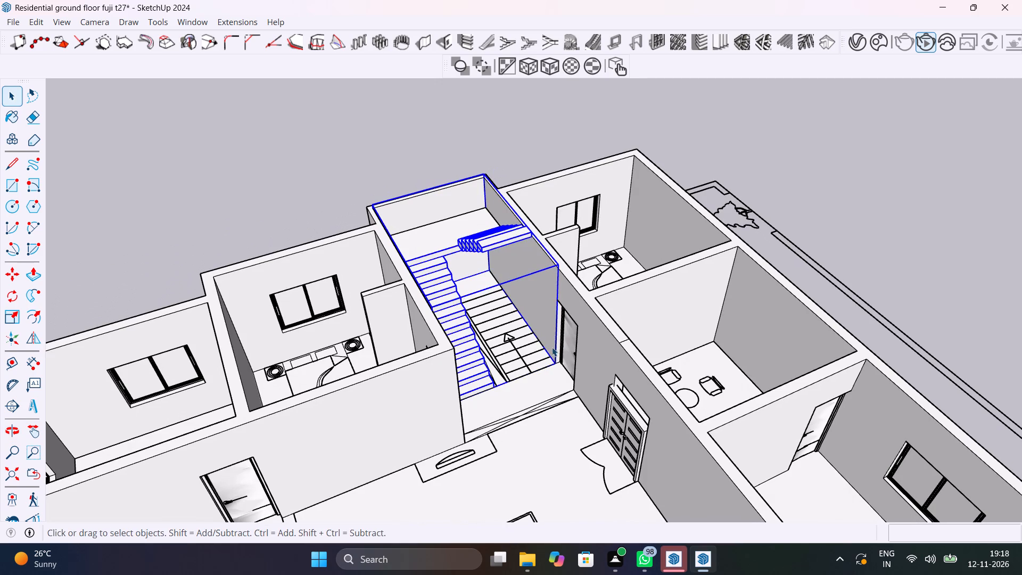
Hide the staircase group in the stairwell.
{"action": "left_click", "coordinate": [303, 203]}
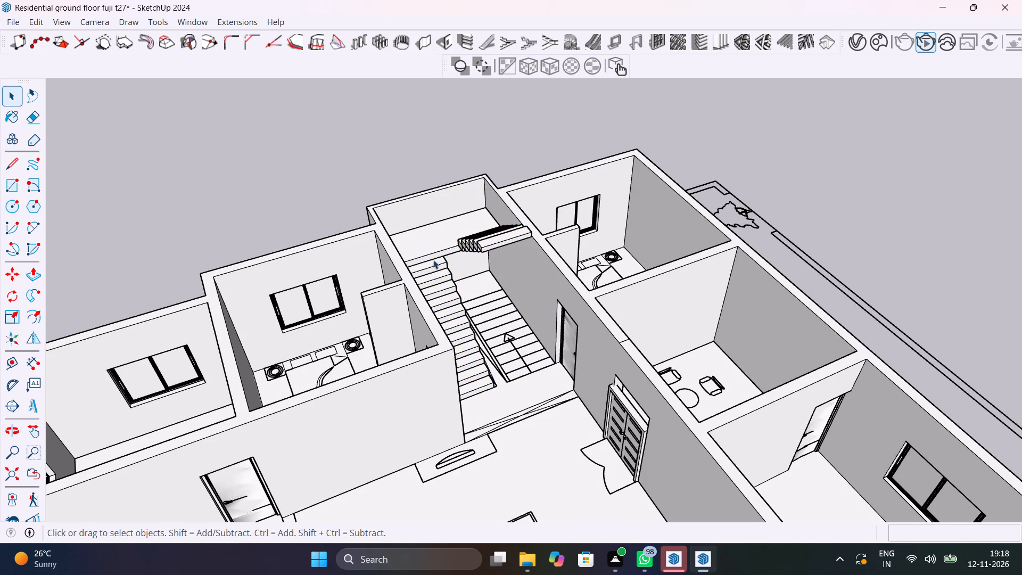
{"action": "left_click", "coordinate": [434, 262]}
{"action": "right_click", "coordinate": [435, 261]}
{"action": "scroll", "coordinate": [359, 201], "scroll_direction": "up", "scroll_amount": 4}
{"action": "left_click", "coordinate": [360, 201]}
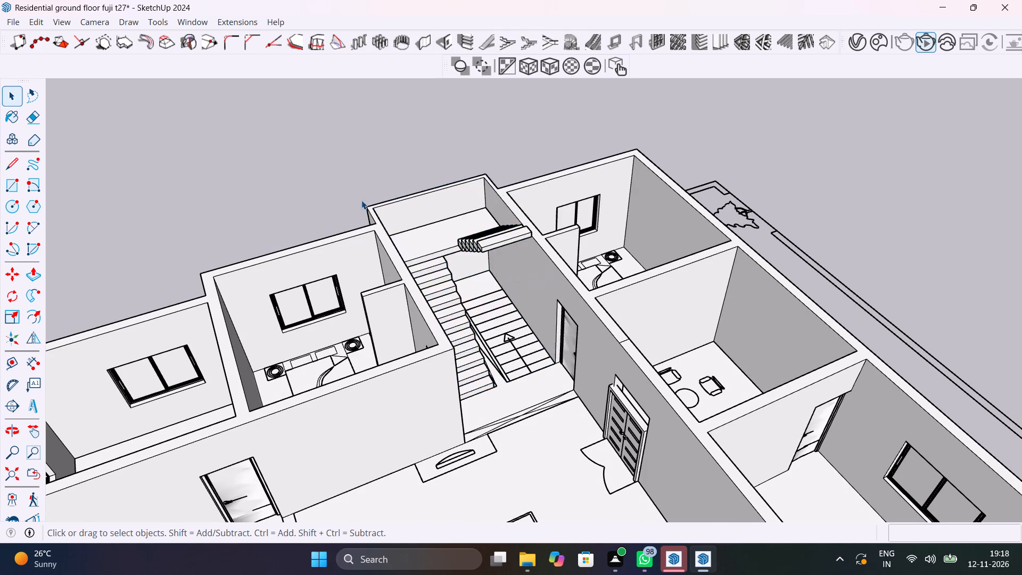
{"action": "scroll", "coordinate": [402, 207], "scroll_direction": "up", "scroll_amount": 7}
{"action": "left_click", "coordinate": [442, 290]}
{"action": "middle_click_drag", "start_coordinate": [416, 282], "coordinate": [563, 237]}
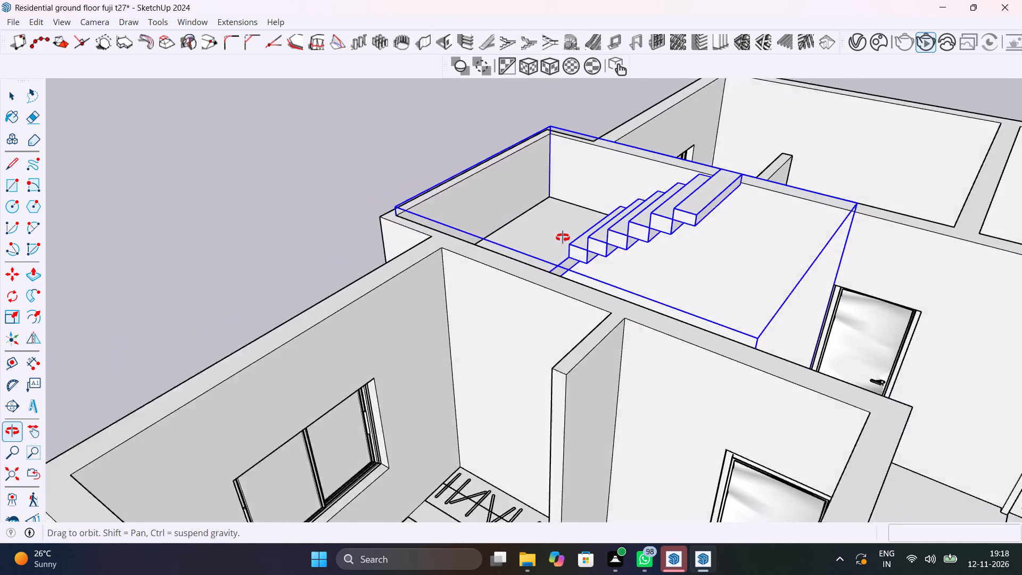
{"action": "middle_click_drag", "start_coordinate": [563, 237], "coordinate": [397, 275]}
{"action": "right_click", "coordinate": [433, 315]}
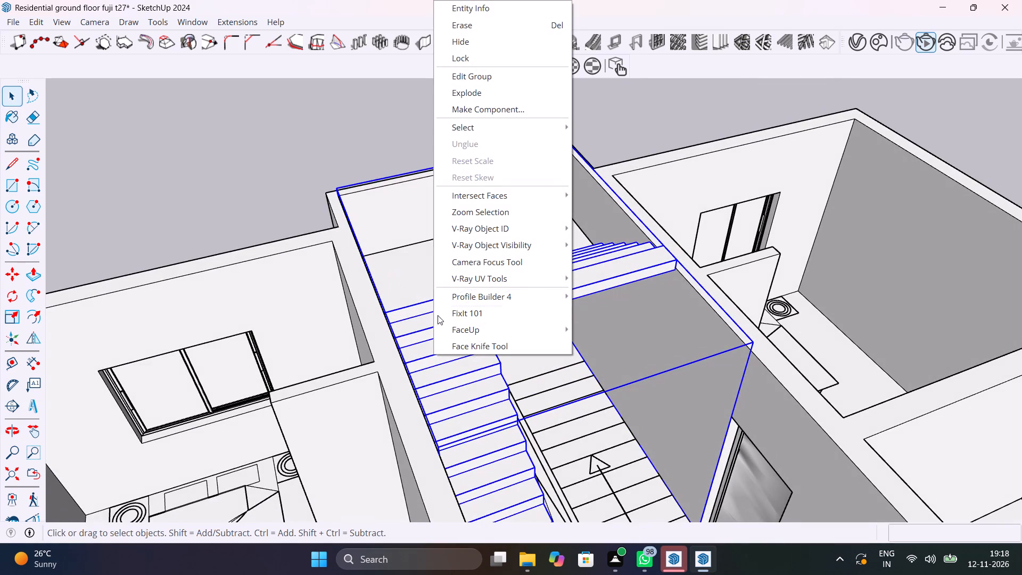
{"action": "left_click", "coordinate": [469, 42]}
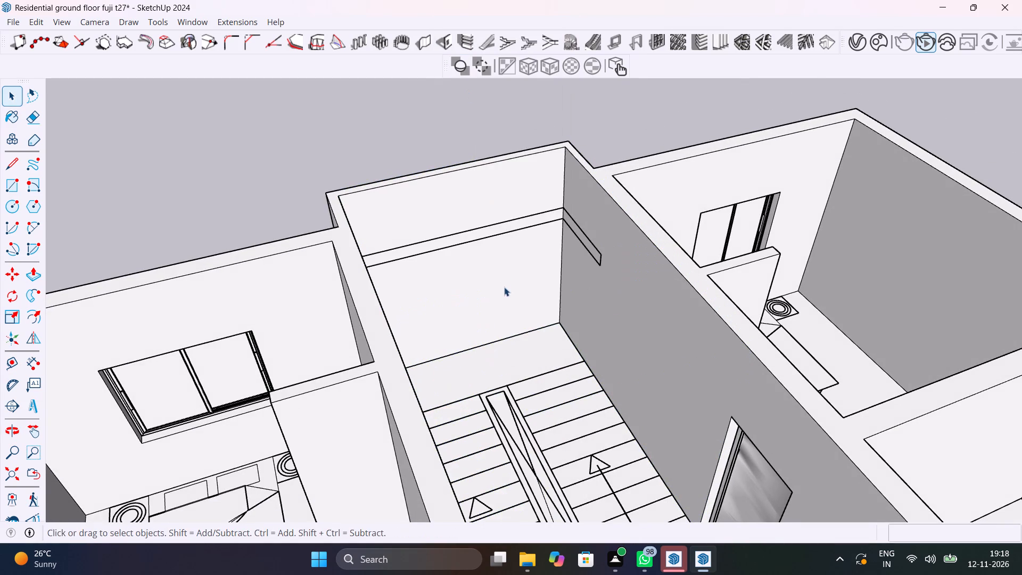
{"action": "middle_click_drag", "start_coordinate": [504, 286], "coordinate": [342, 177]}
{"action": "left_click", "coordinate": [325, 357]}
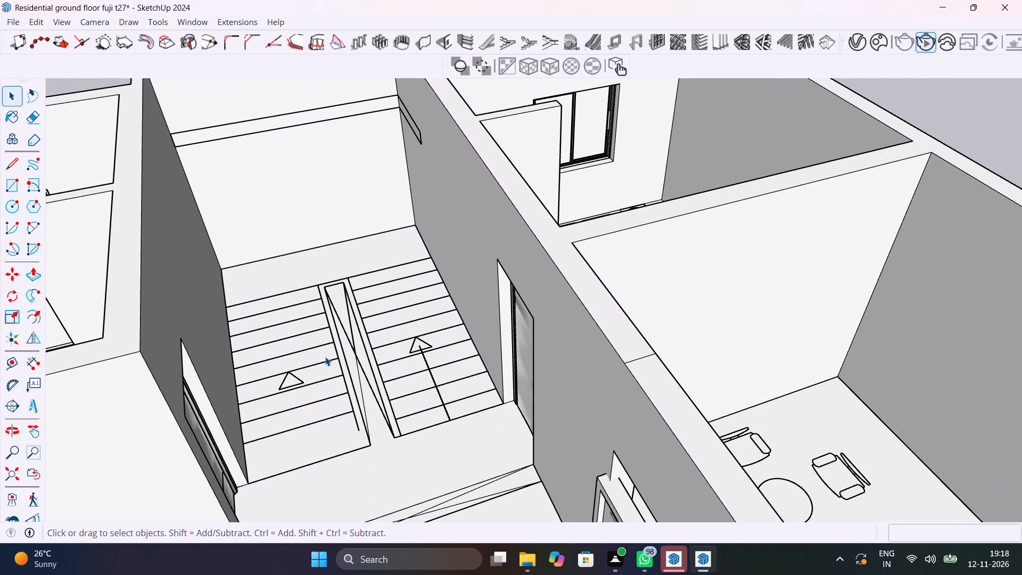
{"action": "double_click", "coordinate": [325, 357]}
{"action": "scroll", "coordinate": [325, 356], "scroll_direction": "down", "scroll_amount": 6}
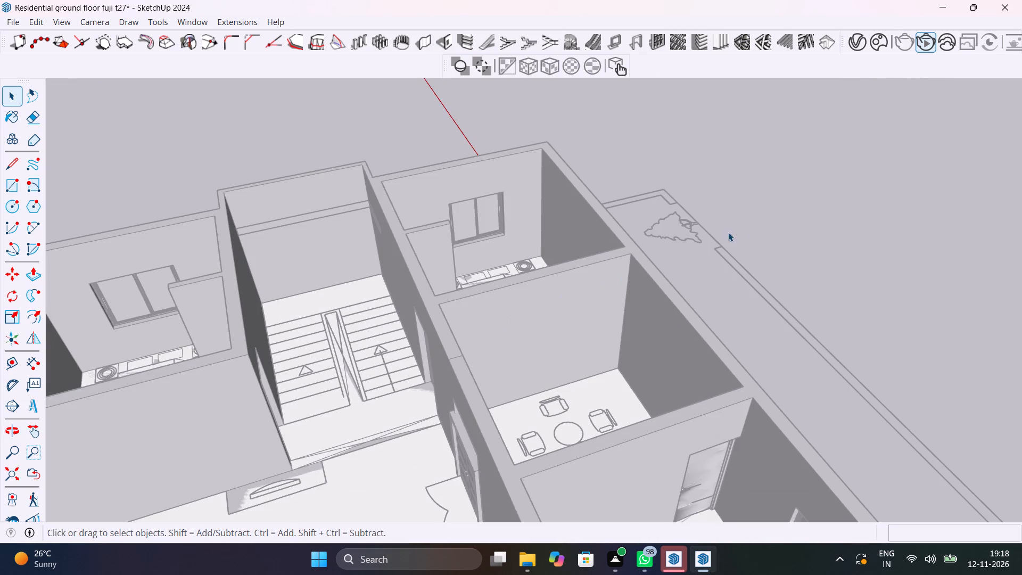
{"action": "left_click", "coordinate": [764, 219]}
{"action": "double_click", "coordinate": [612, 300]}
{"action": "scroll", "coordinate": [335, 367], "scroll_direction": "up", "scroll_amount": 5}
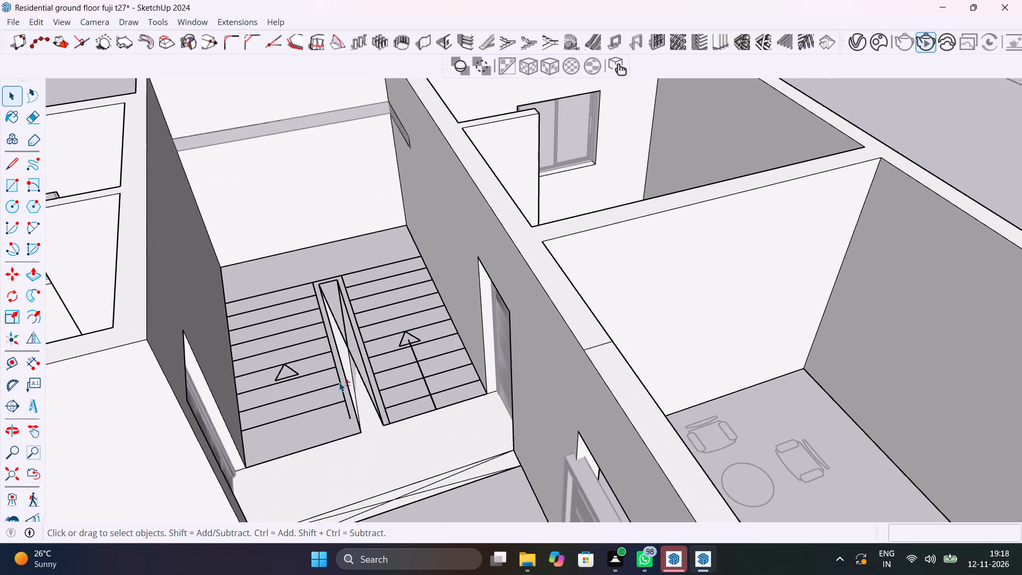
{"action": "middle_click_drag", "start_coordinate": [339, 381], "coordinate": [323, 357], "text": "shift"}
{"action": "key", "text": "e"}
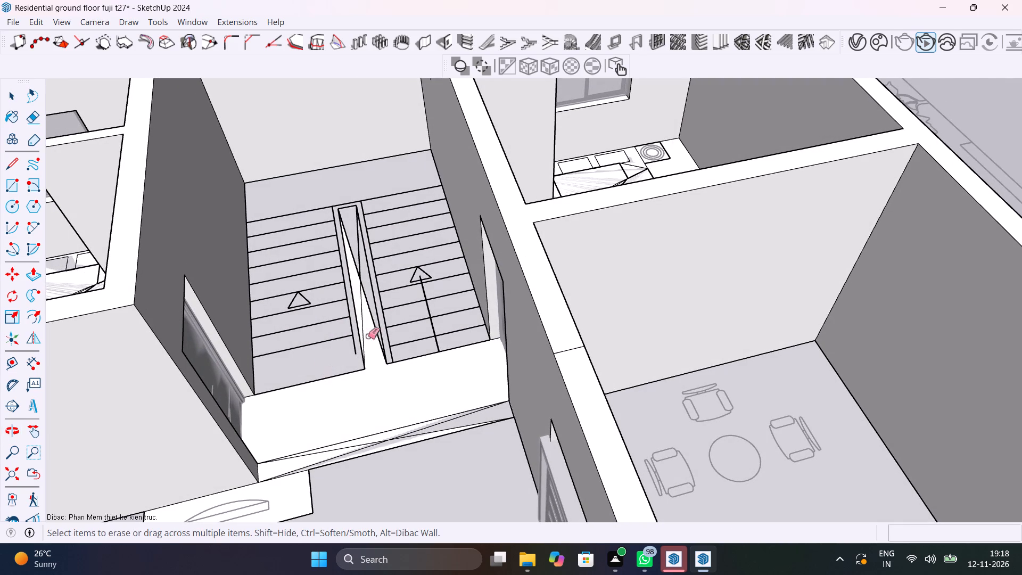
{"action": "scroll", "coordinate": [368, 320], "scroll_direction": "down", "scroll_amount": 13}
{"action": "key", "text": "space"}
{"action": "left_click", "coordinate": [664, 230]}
In the ground-floor group, erase the tread lines, landing edge and direction arrow of the stair flight nearest the round-table room.
{"action": "left_click", "coordinate": [447, 289]}
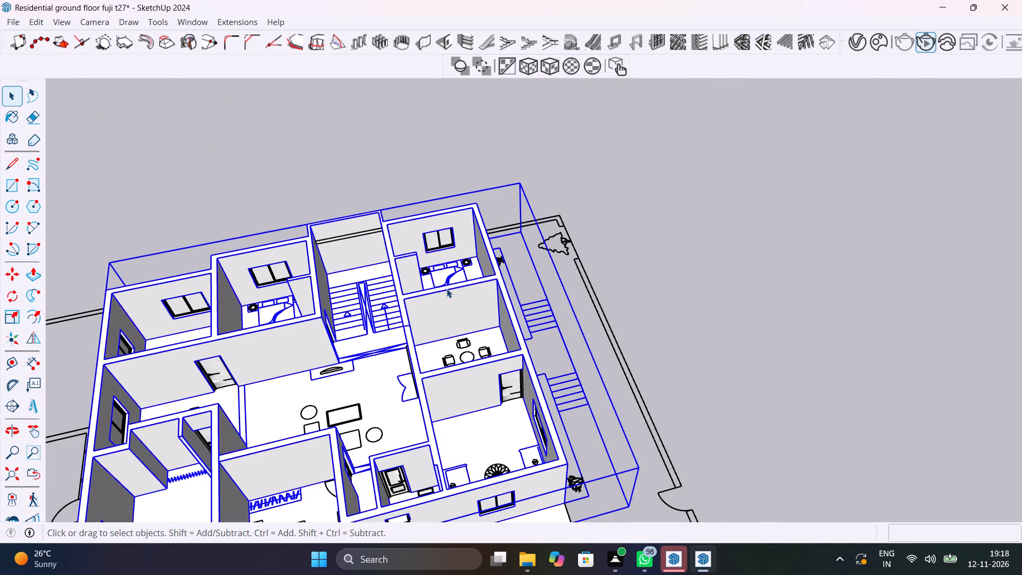
{"action": "scroll", "coordinate": [447, 289], "scroll_direction": "up", "scroll_amount": 4}
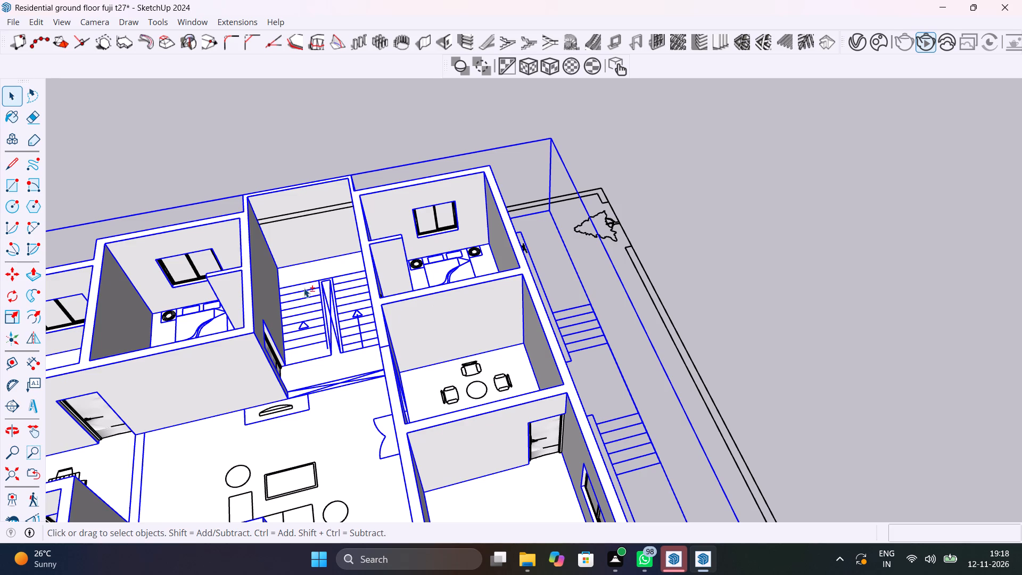
{"action": "left_click", "coordinate": [304, 284], "text": "shift"}
{"action": "left_click", "coordinate": [305, 289], "text": "shift"}
{"action": "left_click_drag", "start_coordinate": [367, 358], "coordinate": [293, 294], "text": "shift"}
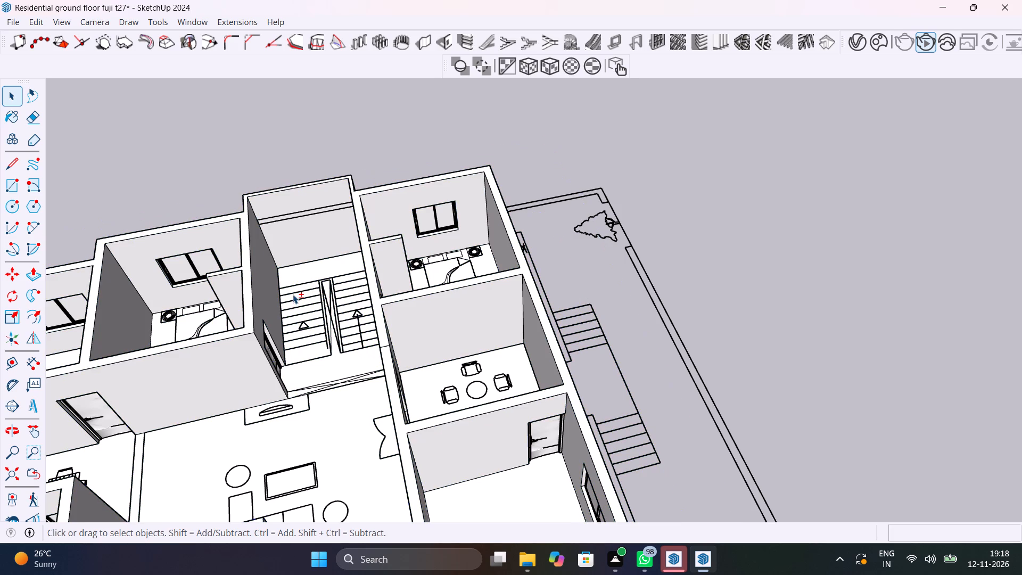
{"action": "left_click", "coordinate": [389, 291]}
{"action": "double_click", "coordinate": [403, 299]}
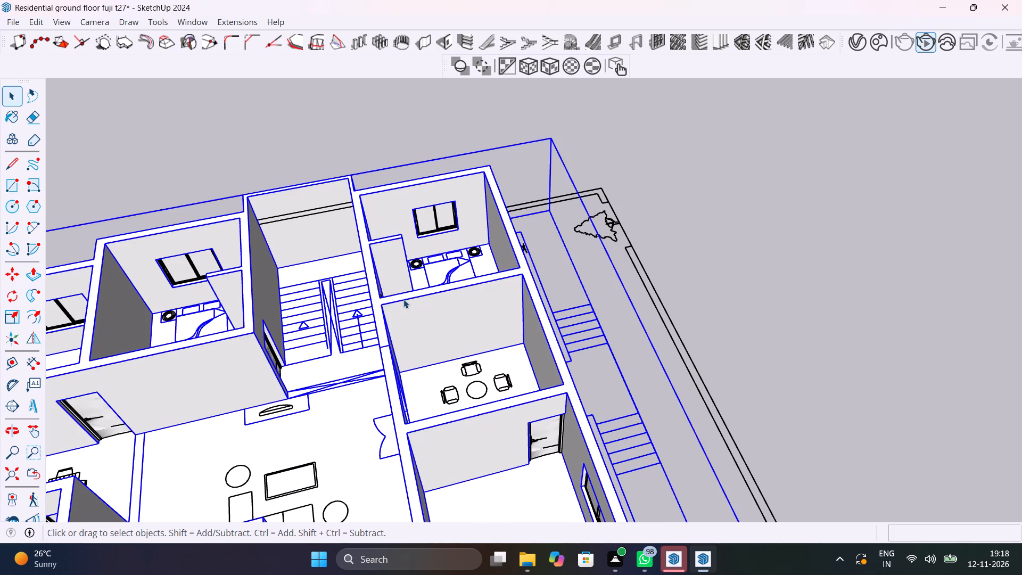
{"action": "left_click", "coordinate": [360, 328]}
{"action": "scroll", "coordinate": [360, 329], "scroll_direction": "up", "scroll_amount": 9}
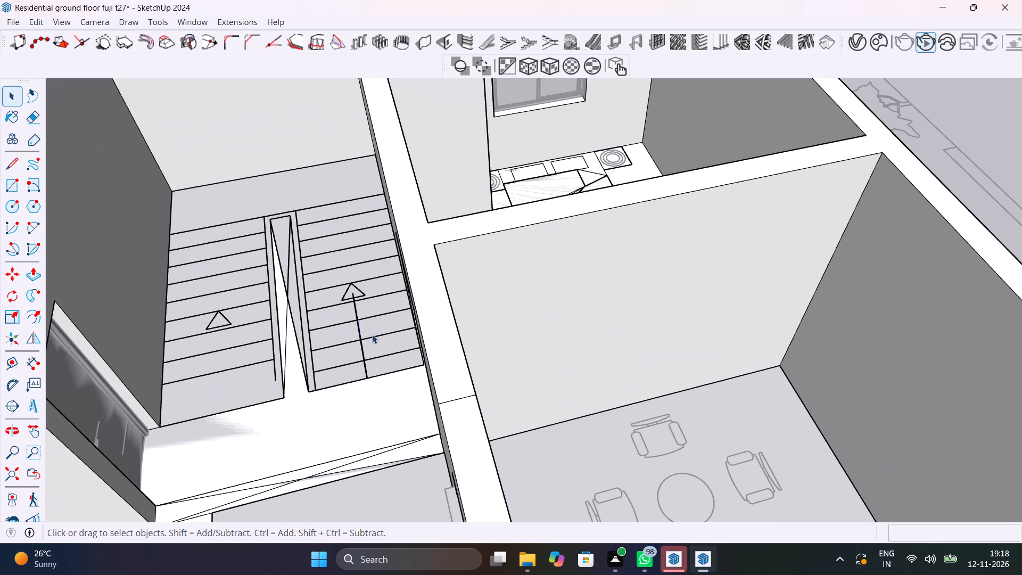
{"action": "left_click", "coordinate": [375, 336]}
{"action": "scroll", "coordinate": [375, 336], "scroll_direction": "down", "scroll_amount": 6}
{"action": "key", "text": "e"}
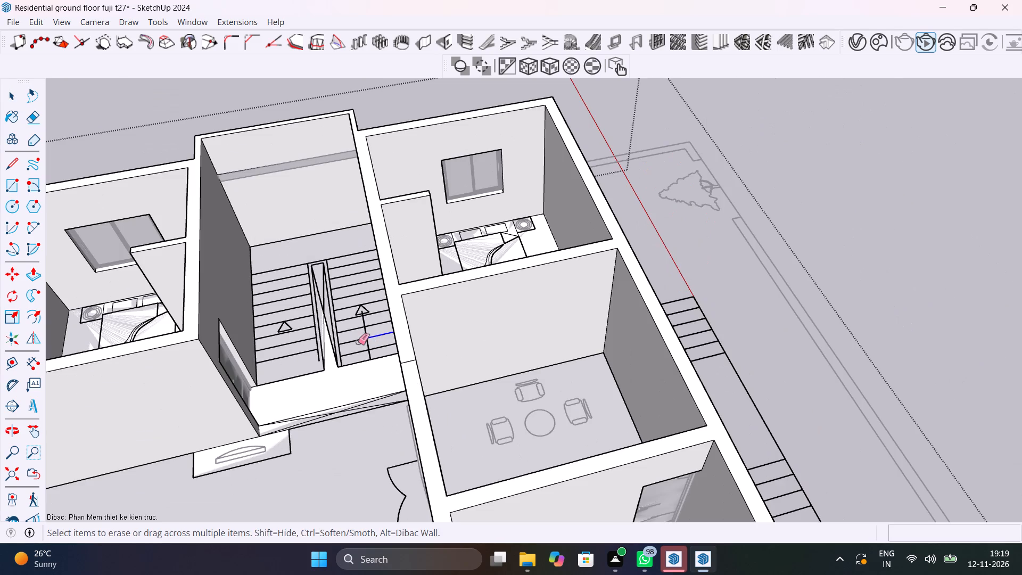
{"action": "left_click_drag", "start_coordinate": [357, 352], "coordinate": [360, 366]}
{"action": "left_click_drag", "start_coordinate": [360, 357], "coordinate": [350, 254]}
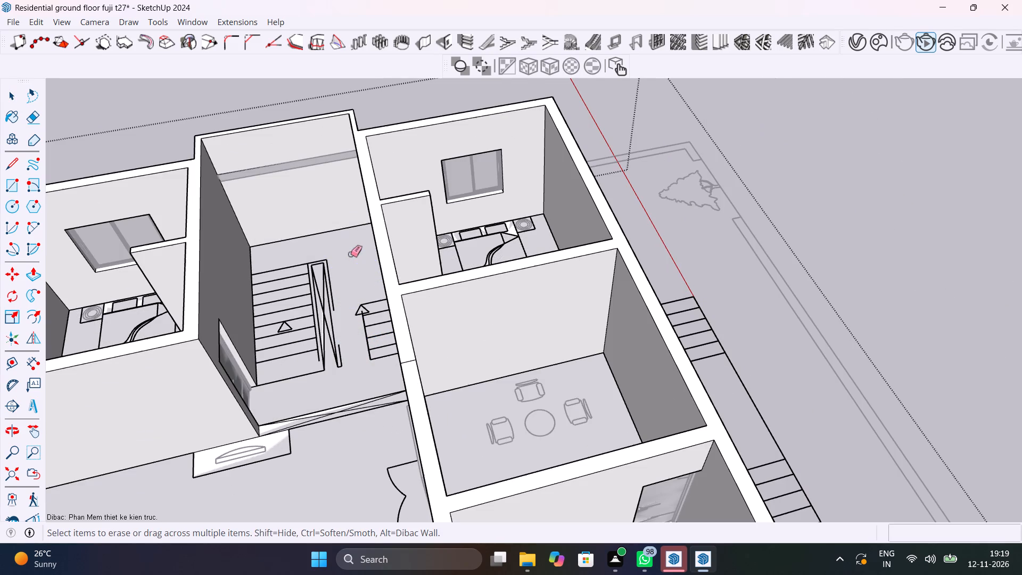
{"action": "left_click_drag", "start_coordinate": [355, 259], "coordinate": [385, 357]}
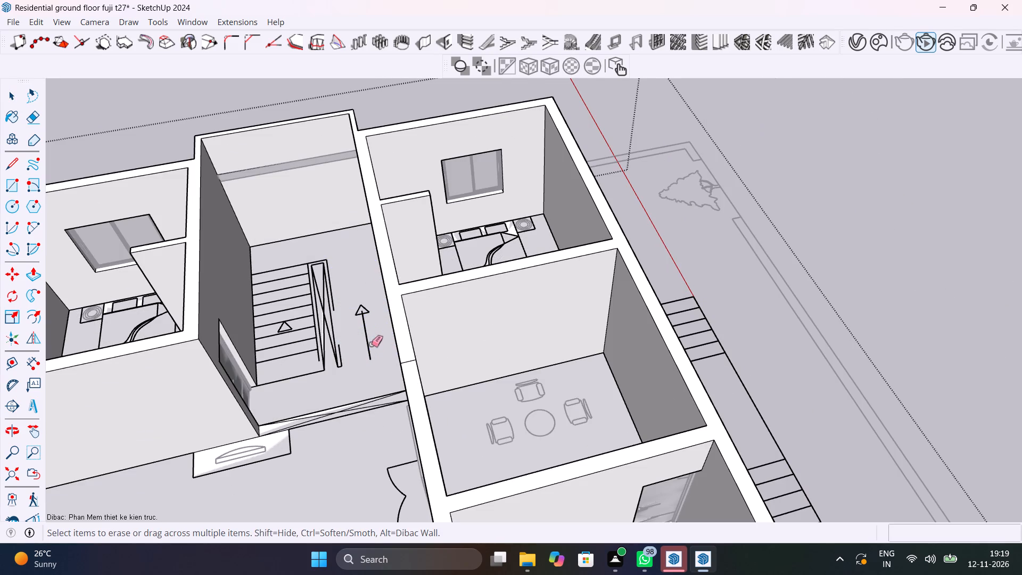
{"action": "left_click_drag", "start_coordinate": [371, 343], "coordinate": [367, 330]}
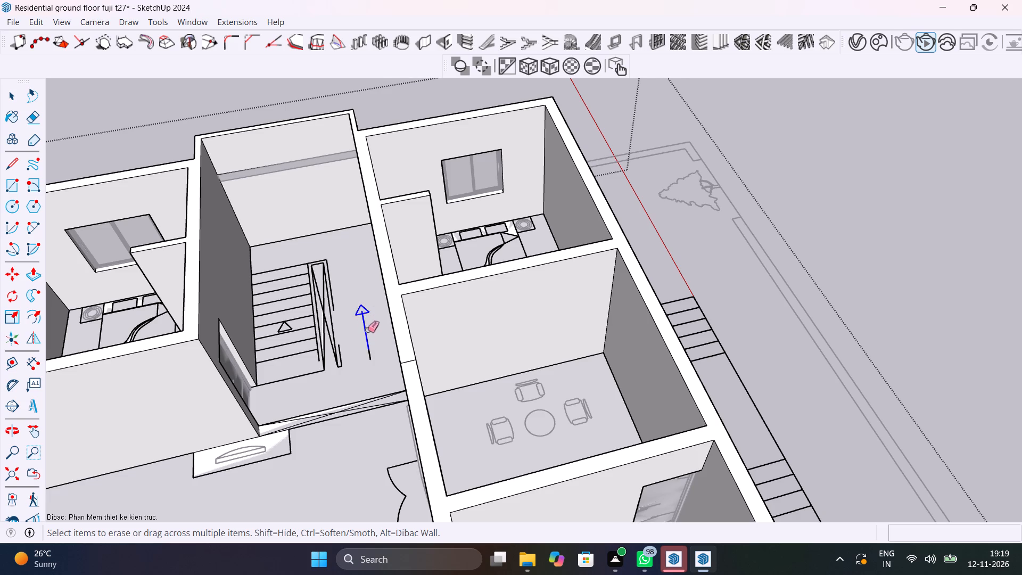
{"action": "left_click_drag", "start_coordinate": [367, 330], "coordinate": [371, 362]}
Erase the central divider lines, the other flight's tread lines and arrow, and leftover line fragments on the stairwell floor.
{"action": "left_click_drag", "start_coordinate": [357, 350], "coordinate": [325, 296]}
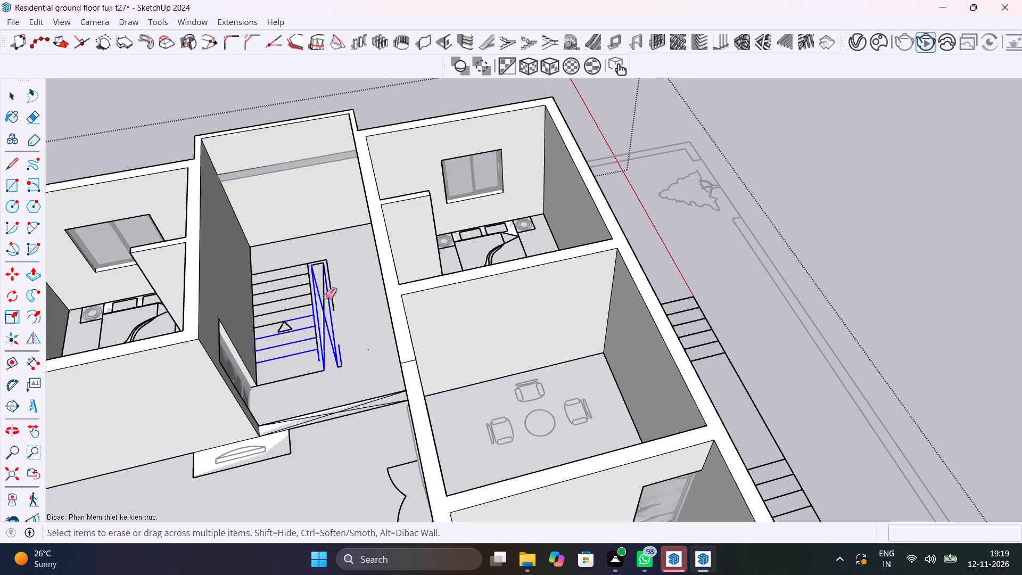
{"action": "left_click_drag", "start_coordinate": [325, 296], "coordinate": [309, 352]}
{"action": "scroll", "coordinate": [294, 358], "scroll_direction": "down", "scroll_amount": 1}
{"action": "left_click_drag", "start_coordinate": [299, 369], "coordinate": [303, 382]}
{"action": "left_click_drag", "start_coordinate": [307, 365], "coordinate": [318, 336]}
{"action": "left_click_drag", "start_coordinate": [318, 362], "coordinate": [319, 371]}
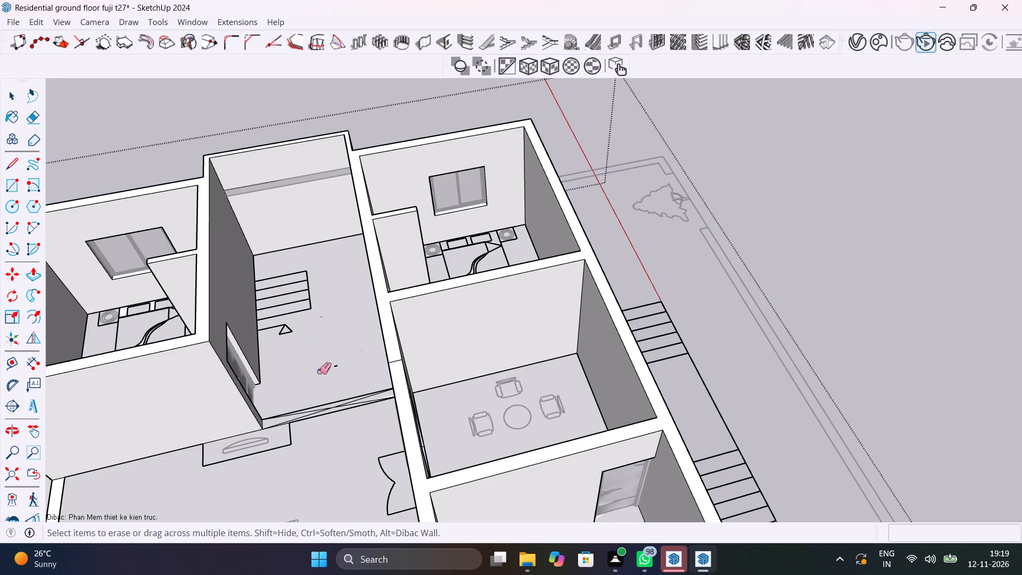
{"action": "left_click_drag", "start_coordinate": [319, 371], "coordinate": [335, 364]}
{"action": "left_click_drag", "start_coordinate": [301, 332], "coordinate": [283, 290]}
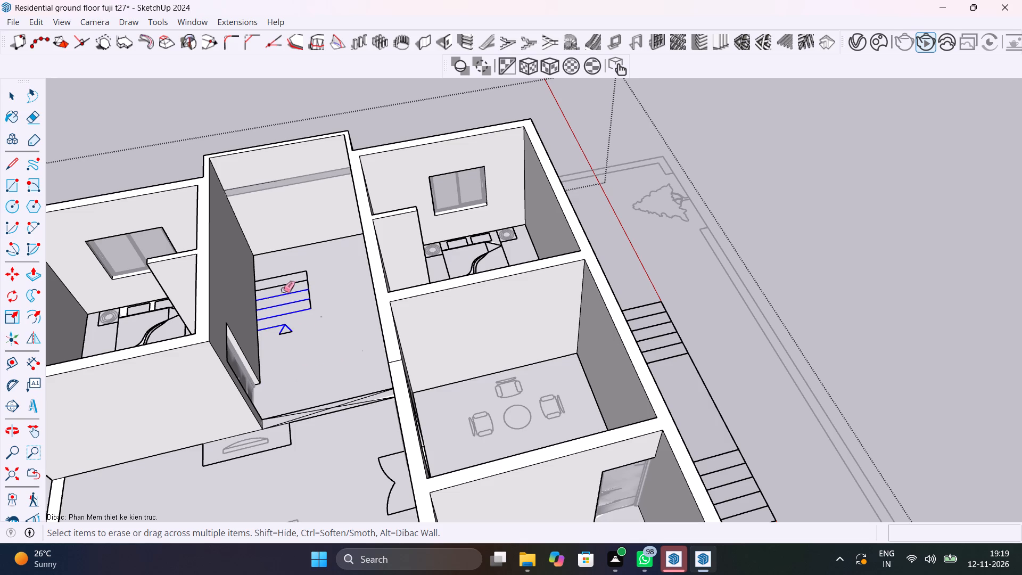
{"action": "left_click_drag", "start_coordinate": [283, 290], "coordinate": [311, 307]}
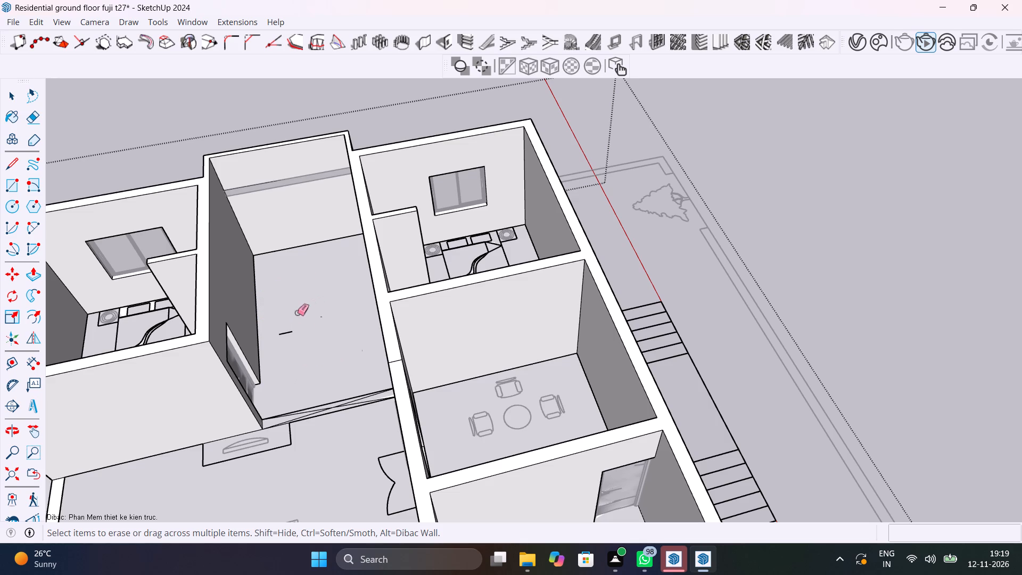
{"action": "left_click_drag", "start_coordinate": [286, 330], "coordinate": [289, 335]}
{"action": "scroll", "coordinate": [297, 337], "scroll_direction": "down", "scroll_amount": 5}
{"action": "key", "text": "space"}
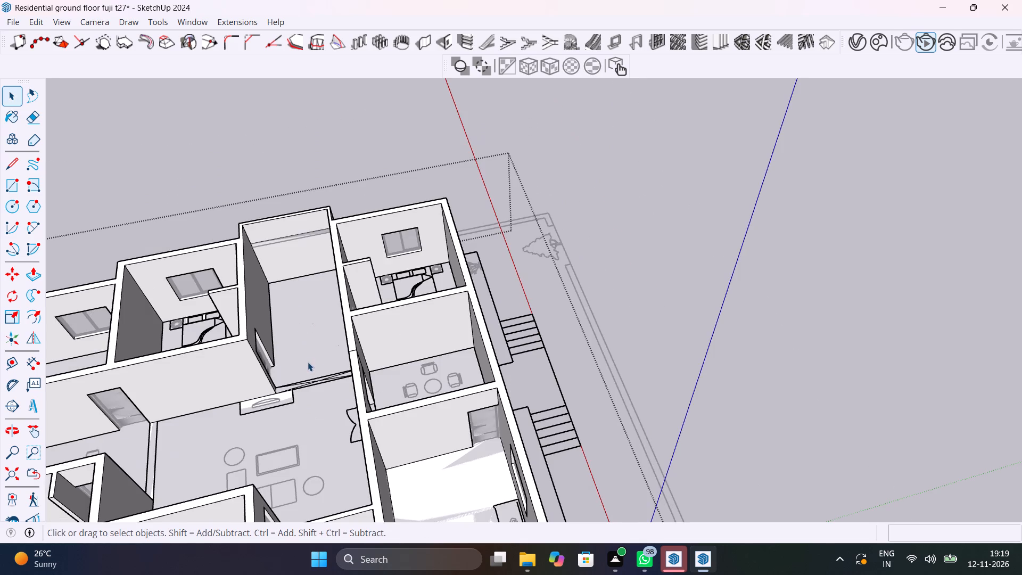
Save the model.
{"action": "scroll", "coordinate": [319, 348], "scroll_direction": "up", "scroll_amount": 7}
{"action": "middle_click_drag", "start_coordinate": [322, 343], "coordinate": [376, 293]}
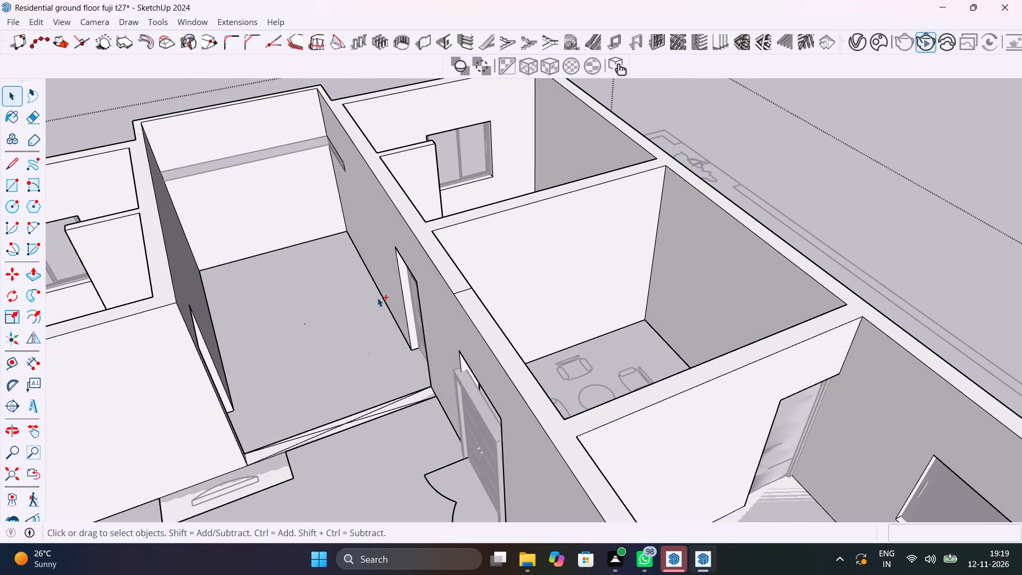
{"action": "key", "text": "ctrl+s"}
{"action": "scroll", "coordinate": [340, 371], "scroll_direction": "down", "scroll_amount": 7}
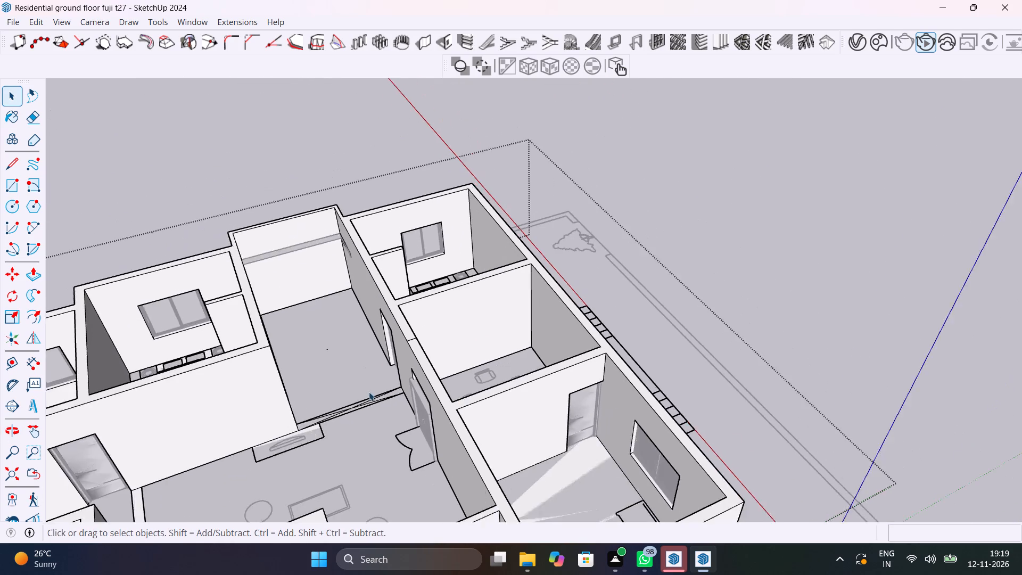
Open the doors group and scale the double door's width to about 0.91 towards the edge of its wall opening.
{"action": "left_click", "coordinate": [742, 264]}
{"action": "scroll", "coordinate": [357, 459], "scroll_direction": "up", "scroll_amount": 4}
{"action": "middle_click_drag", "start_coordinate": [410, 483], "coordinate": [532, 457]}
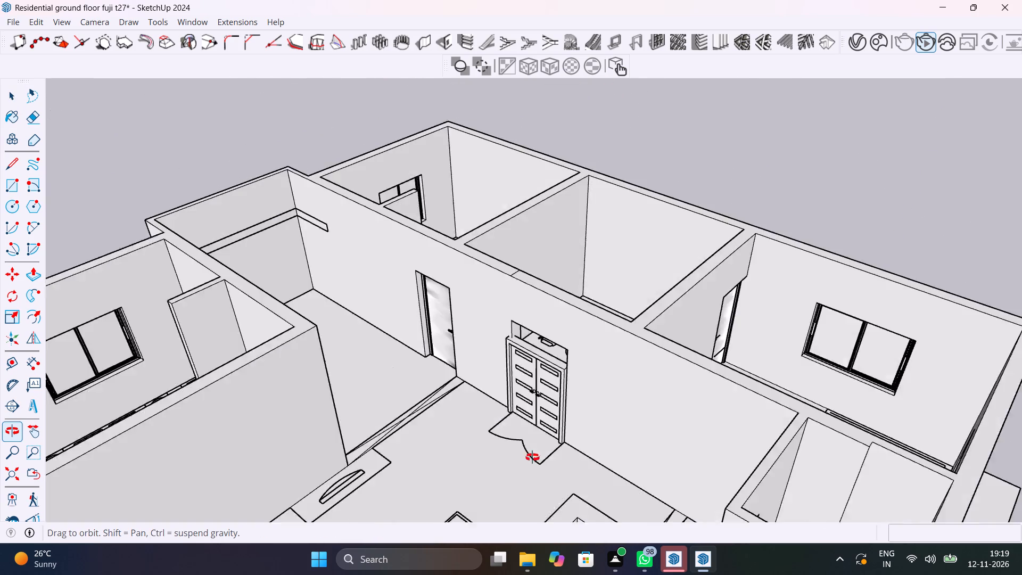
{"action": "middle_click_drag", "start_coordinate": [532, 457], "coordinate": [564, 453]}
{"action": "scroll", "coordinate": [596, 364], "scroll_direction": "up", "scroll_amount": 1}
{"action": "middle_click_drag", "start_coordinate": [596, 363], "coordinate": [533, 377], "text": "shift"}
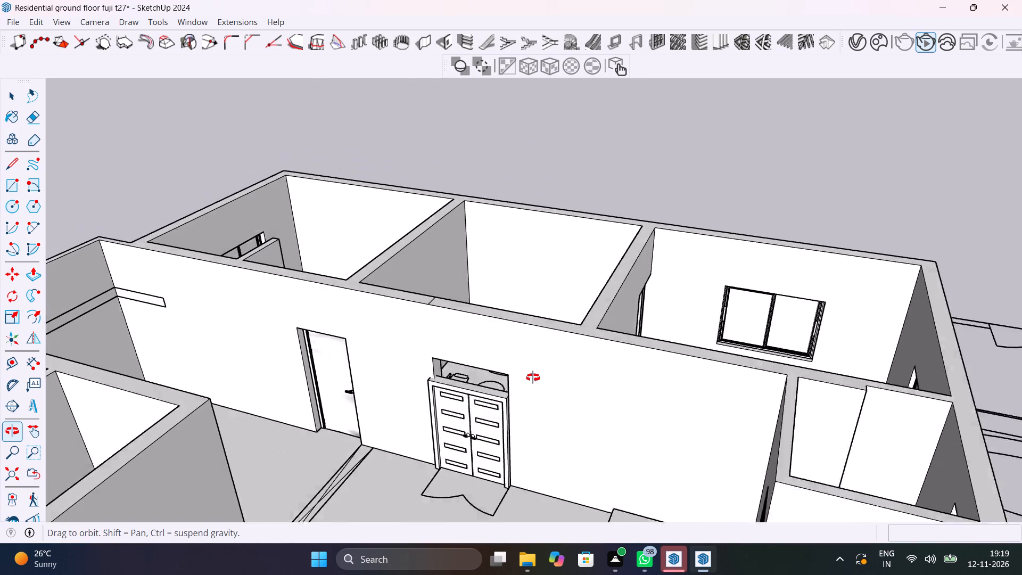
{"action": "middle_click_drag", "start_coordinate": [533, 377], "coordinate": [522, 397], "text": "shift"}
{"action": "left_click", "coordinate": [475, 395]}
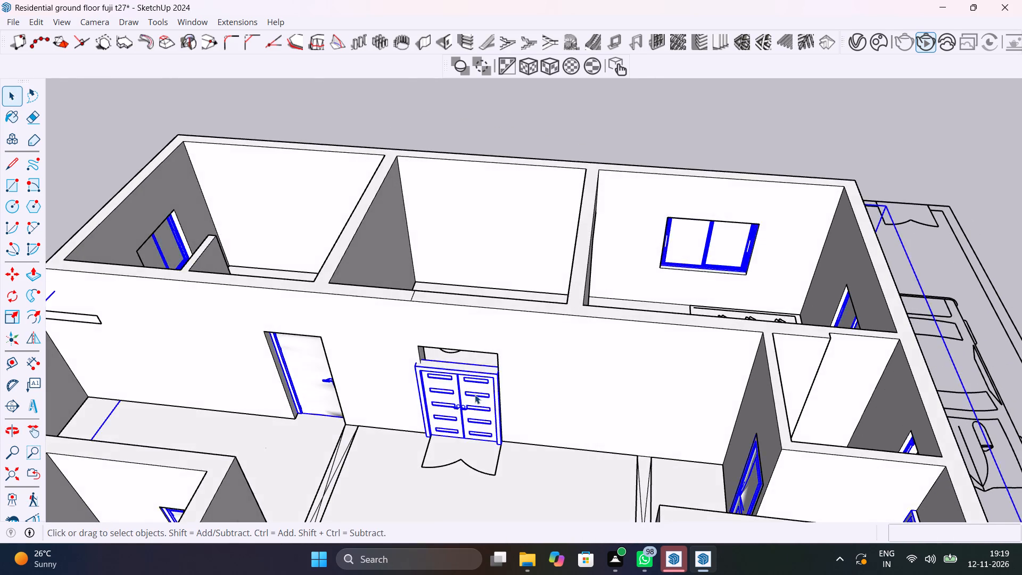
{"action": "scroll", "coordinate": [475, 395], "scroll_direction": "up", "scroll_amount": 6}
{"action": "double_click", "coordinate": [475, 395]}
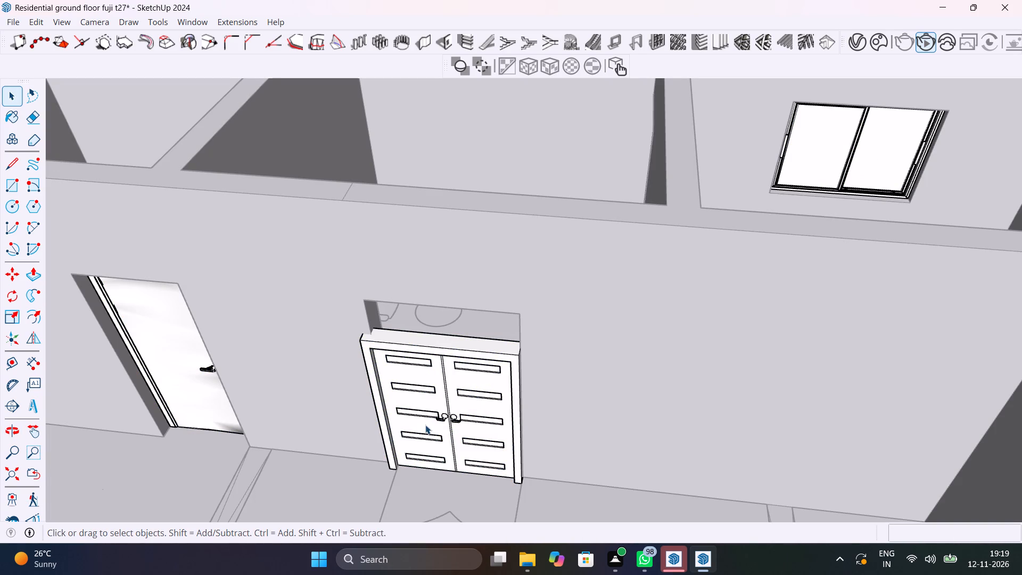
{"action": "key", "text": "s"}
{"action": "middle_click_drag", "start_coordinate": [414, 425], "coordinate": [553, 370]}
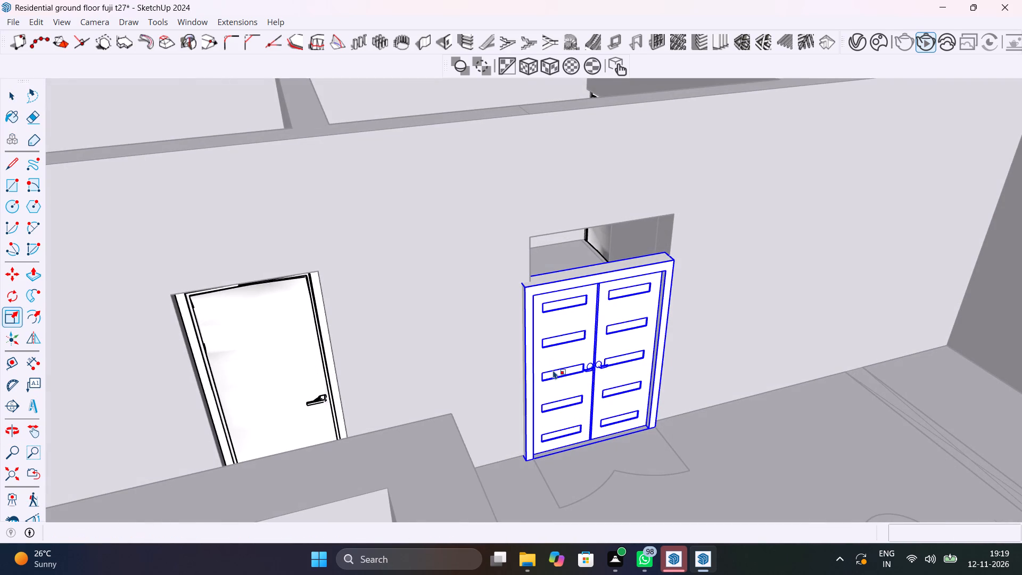
{"action": "key", "text": "s"}
{"action": "scroll", "coordinate": [520, 380], "scroll_direction": "up", "scroll_amount": 5}
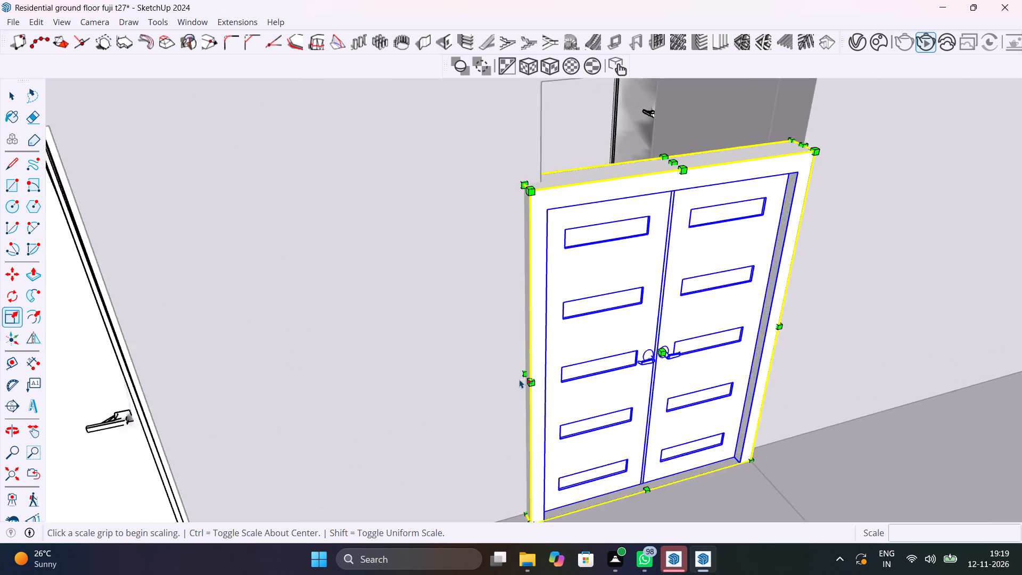
{"action": "scroll", "coordinate": [520, 379], "scroll_direction": "up", "scroll_amount": 5}
{"action": "left_click", "coordinate": [525, 369]}
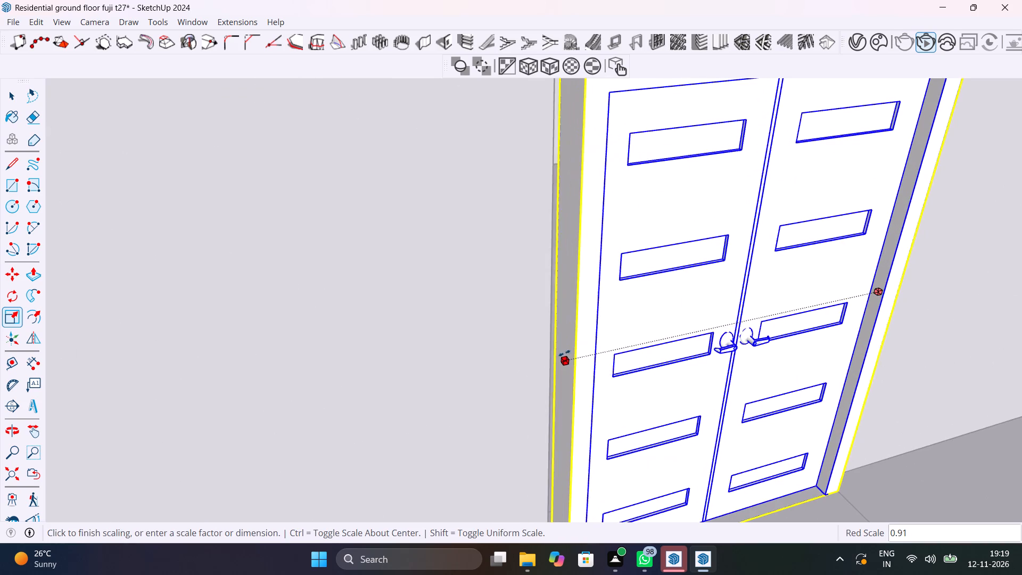
{"action": "left_click", "coordinate": [555, 344]}
Scale the double door's height by about 1.21 to reach the top edge of its wall opening.
{"action": "scroll", "coordinate": [555, 344], "scroll_direction": "down", "scroll_amount": 10}
{"action": "middle_click_drag", "start_coordinate": [582, 366], "coordinate": [582, 365], "text": "shift"}
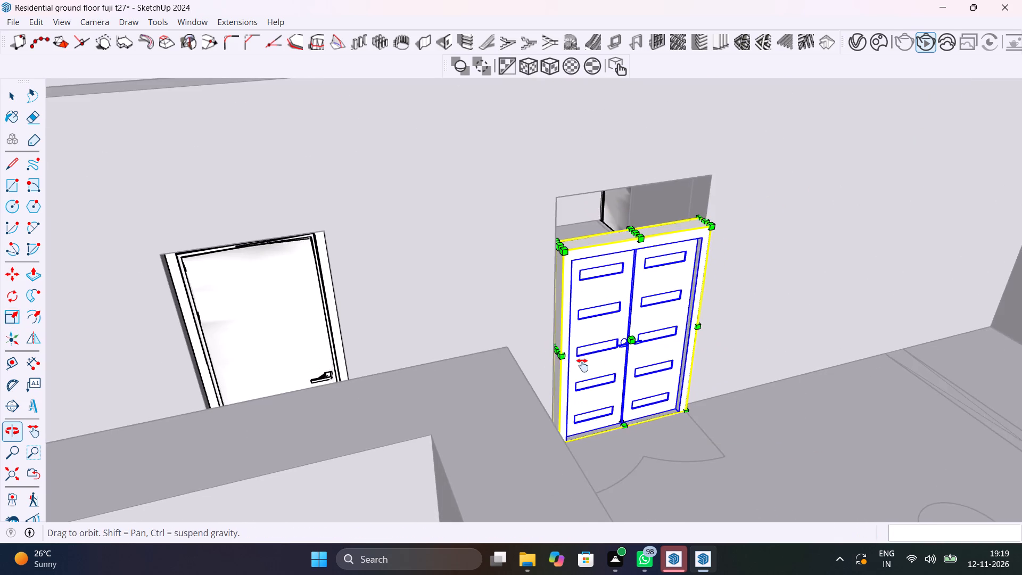
{"action": "middle_click_drag", "start_coordinate": [582, 365], "coordinate": [529, 412], "text": "shift"}
{"action": "scroll", "coordinate": [582, 274], "scroll_direction": "up", "scroll_amount": 5}
{"action": "left_click", "coordinate": [565, 307]}
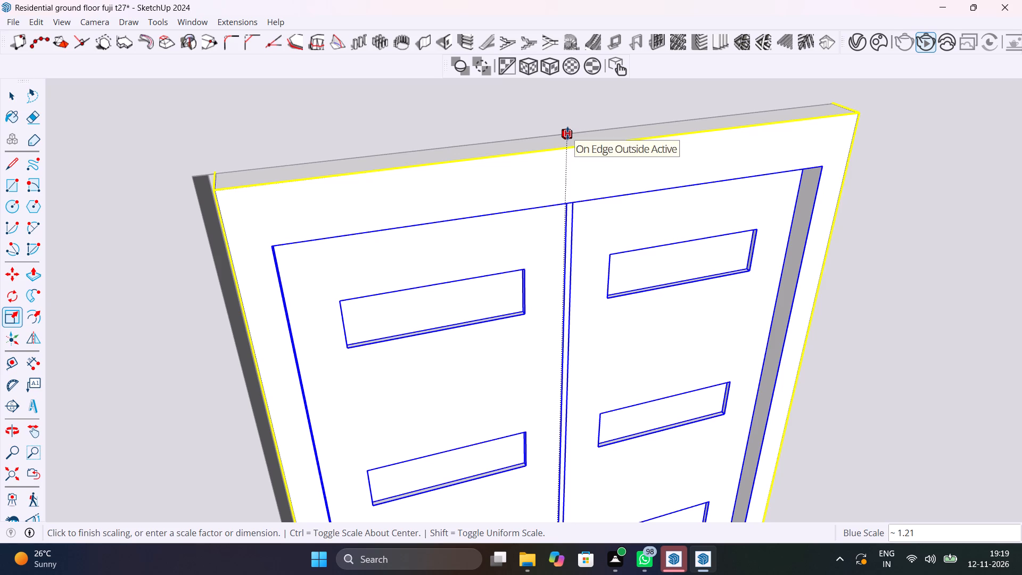
{"action": "left_click", "coordinate": [567, 133]}
Fine-tune the double door's width by scaling its side out to the edge of the wall opening.
{"action": "middle_click_drag", "start_coordinate": [402, 387], "coordinate": [431, 260], "text": "shift"}
{"action": "scroll", "coordinate": [423, 288], "scroll_direction": "up", "scroll_amount": 1, "text": "shift"}
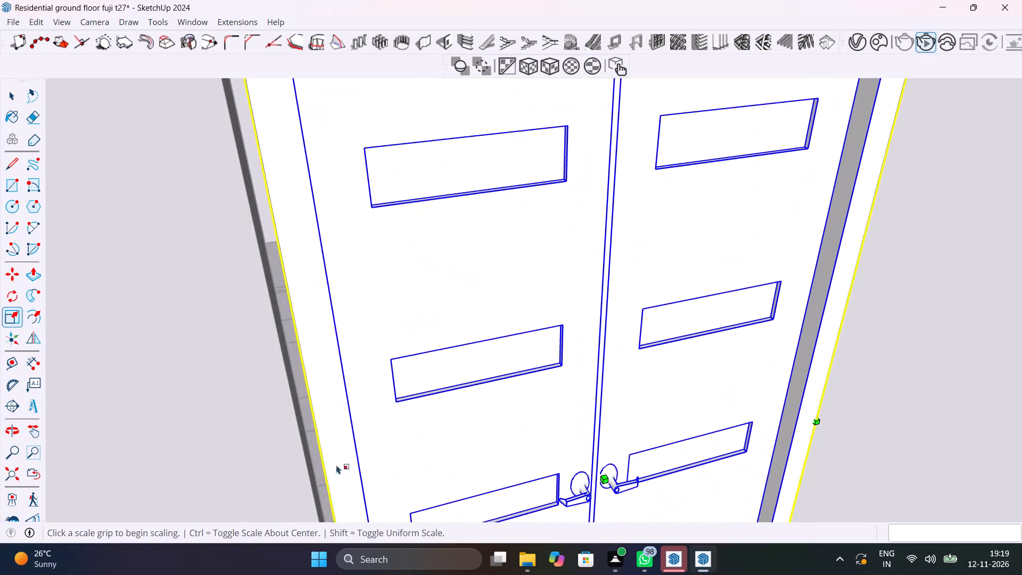
{"action": "middle_click_drag", "start_coordinate": [345, 479], "coordinate": [363, 284], "text": "shift"}
{"action": "left_click", "coordinate": [317, 374]}
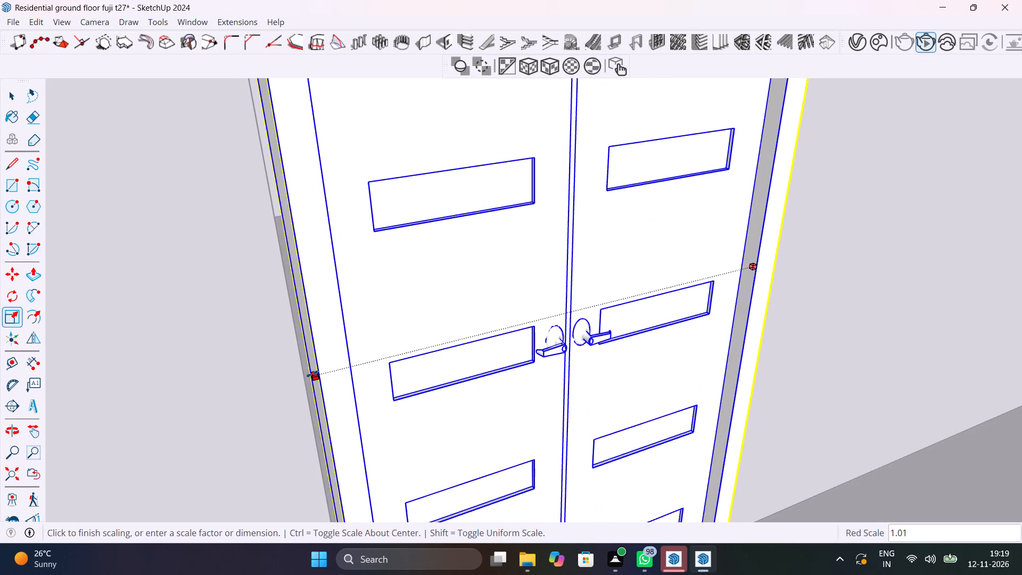
{"action": "left_click", "coordinate": [305, 374]}
{"action": "scroll", "coordinate": [434, 405], "scroll_direction": "down", "scroll_amount": 7}
{"action": "key", "text": "space"}
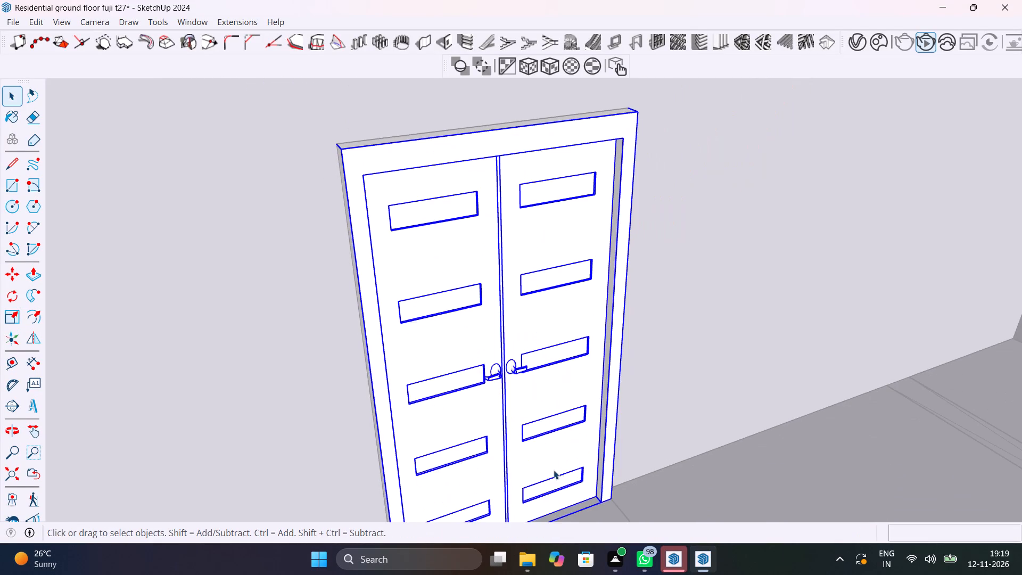
Move the double door by its bottom corner about 6 15/16" back into the wall opening, and close the group.
{"action": "middle_click_drag", "start_coordinate": [564, 475], "coordinate": [474, 383]}
{"action": "left_click", "coordinate": [517, 399]}
{"action": "key", "text": "m"}
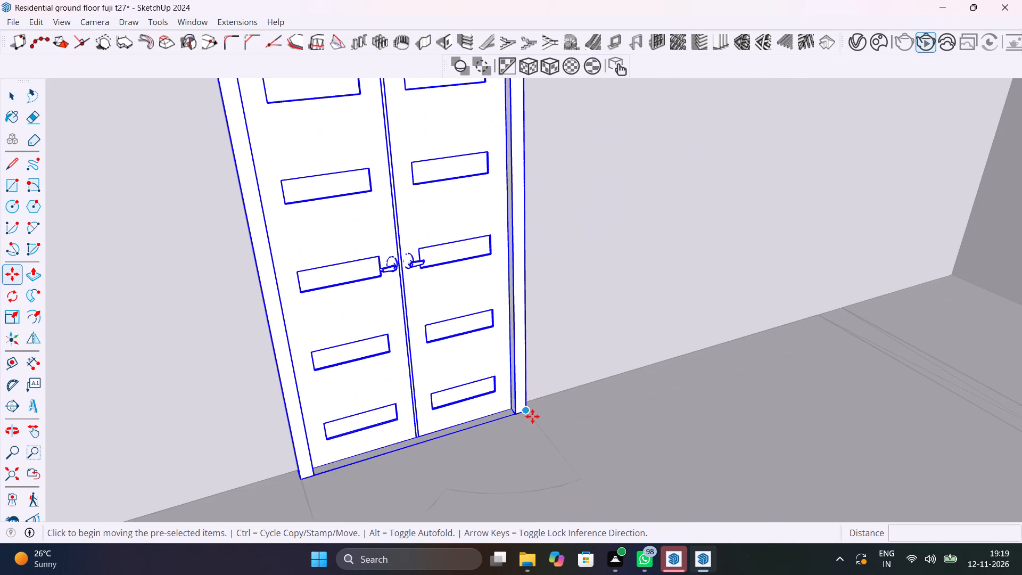
{"action": "left_click", "coordinate": [528, 413]}
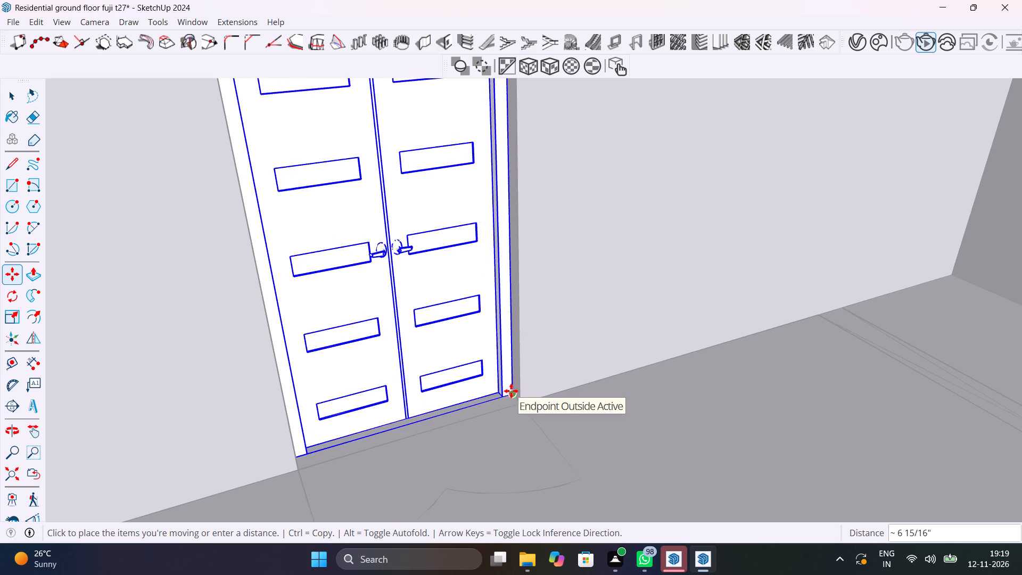
{"action": "left_click", "coordinate": [511, 391]}
{"action": "scroll", "coordinate": [477, 454], "scroll_direction": "down", "scroll_amount": 20}
{"action": "key", "text": "space"}
{"action": "left_click", "coordinate": [375, 284]}
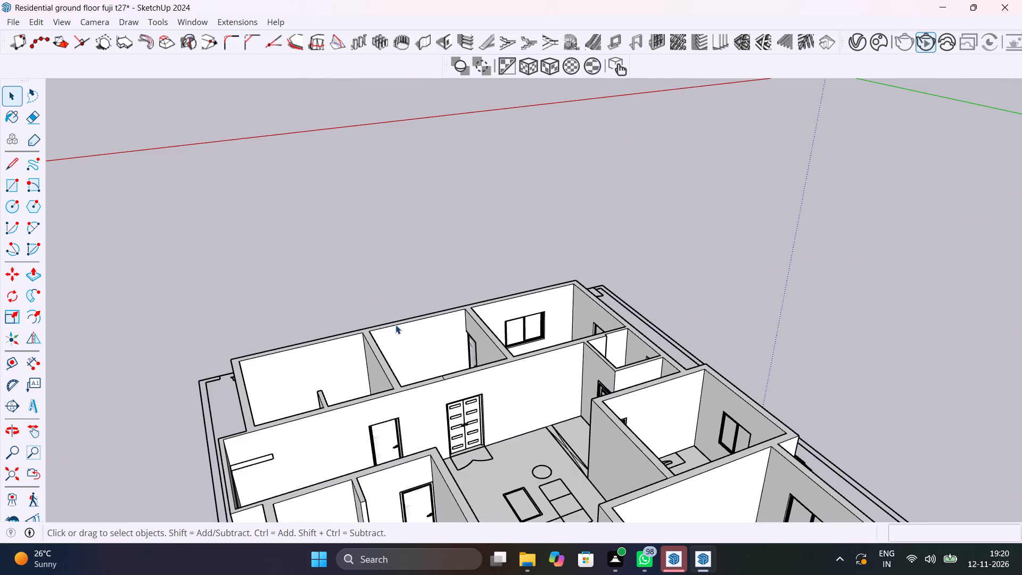
Save the ground-floor model with the refitted doors.
{"action": "left_click", "coordinate": [463, 417]}
{"action": "scroll", "coordinate": [463, 417], "scroll_direction": "down", "scroll_amount": 5}
{"action": "middle_click_drag", "start_coordinate": [492, 458], "coordinate": [319, 432]}
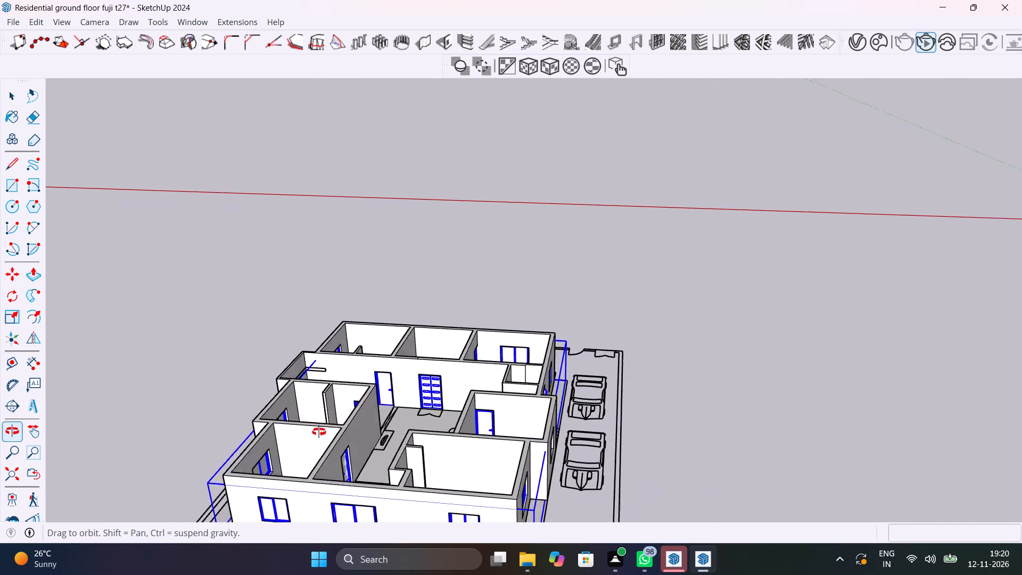
{"action": "middle_click_drag", "start_coordinate": [319, 432], "coordinate": [163, 508]}
{"action": "left_click", "coordinate": [679, 262]}
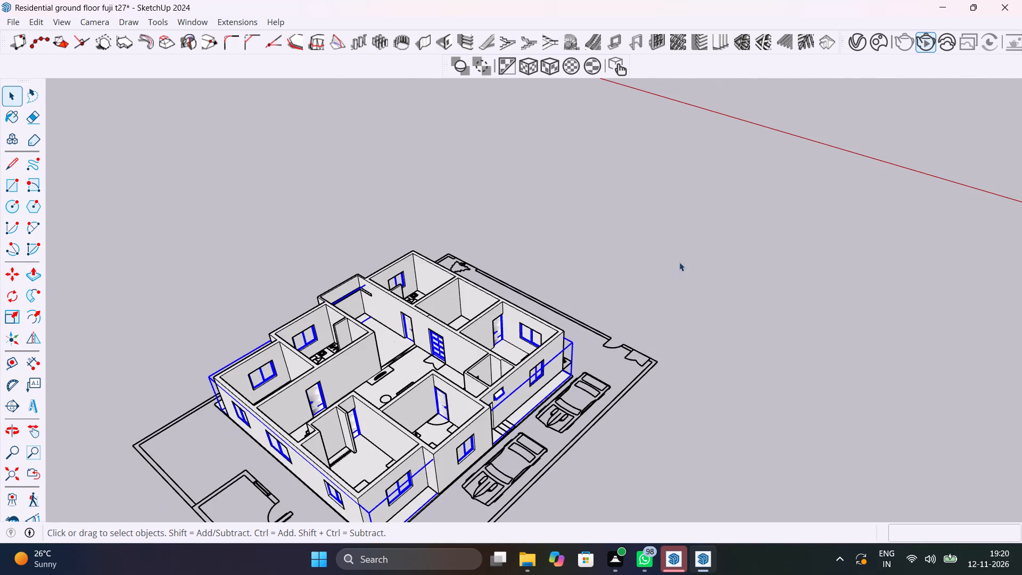
{"action": "scroll", "coordinate": [420, 357], "scroll_direction": "up", "scroll_amount": 6}
{"action": "middle_click_drag", "start_coordinate": [423, 363], "coordinate": [357, 420], "text": "shift"}
{"action": "key", "text": "ctrl+s"}
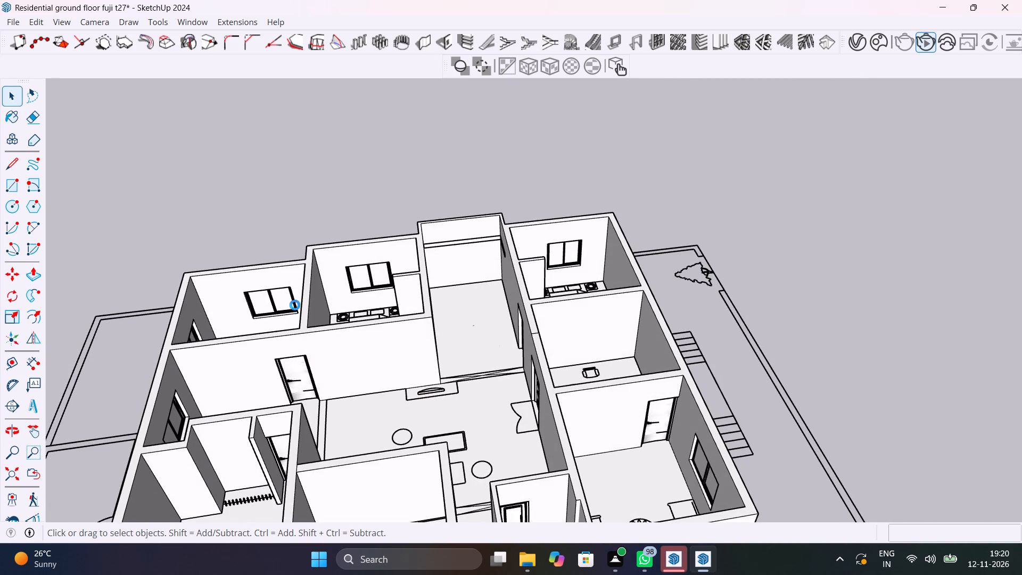
Unhide the last hidden object, the staircase in the stairwell.
{"action": "left_click", "coordinate": [39, 21]}
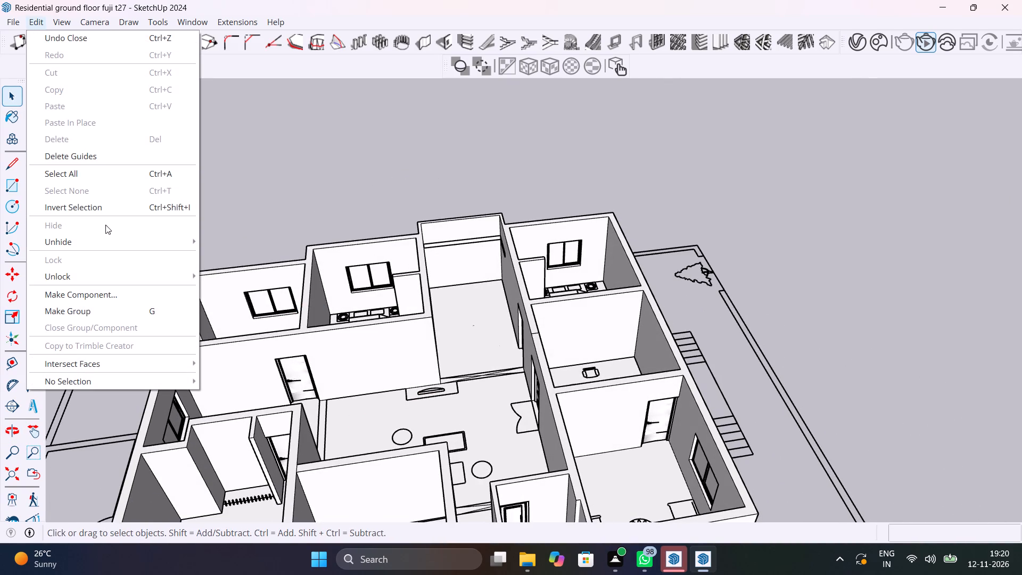
{"action": "left_click", "coordinate": [240, 259]}
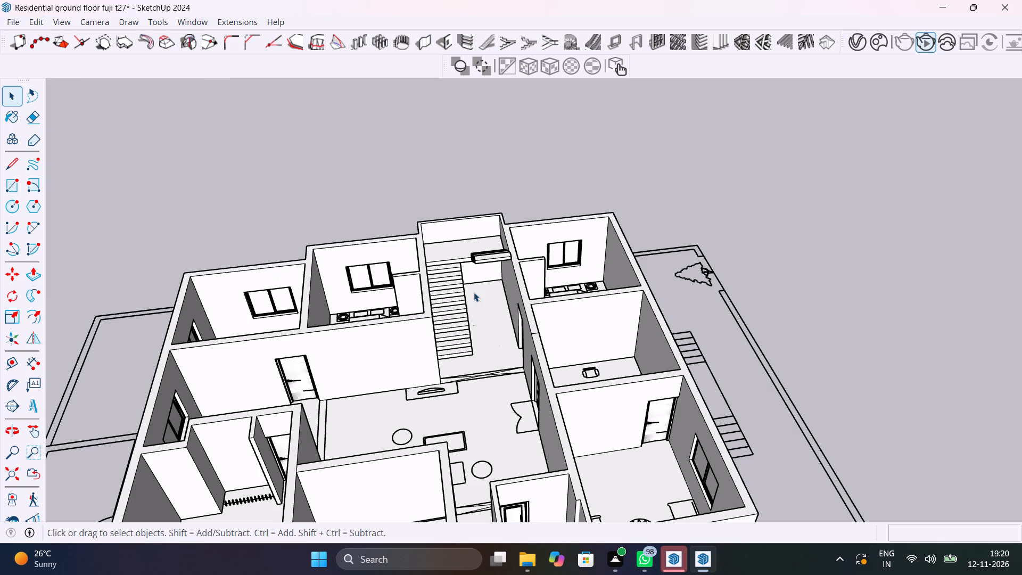
Unhide all remaining hidden objects, including the roof slab over the ground floor, and save the model.
{"action": "scroll", "coordinate": [473, 309], "scroll_direction": "up", "scroll_amount": 5}
{"action": "scroll", "coordinate": [479, 316], "scroll_direction": "down", "scroll_amount": 5}
{"action": "middle_click_drag", "start_coordinate": [543, 398], "coordinate": [533, 392]}
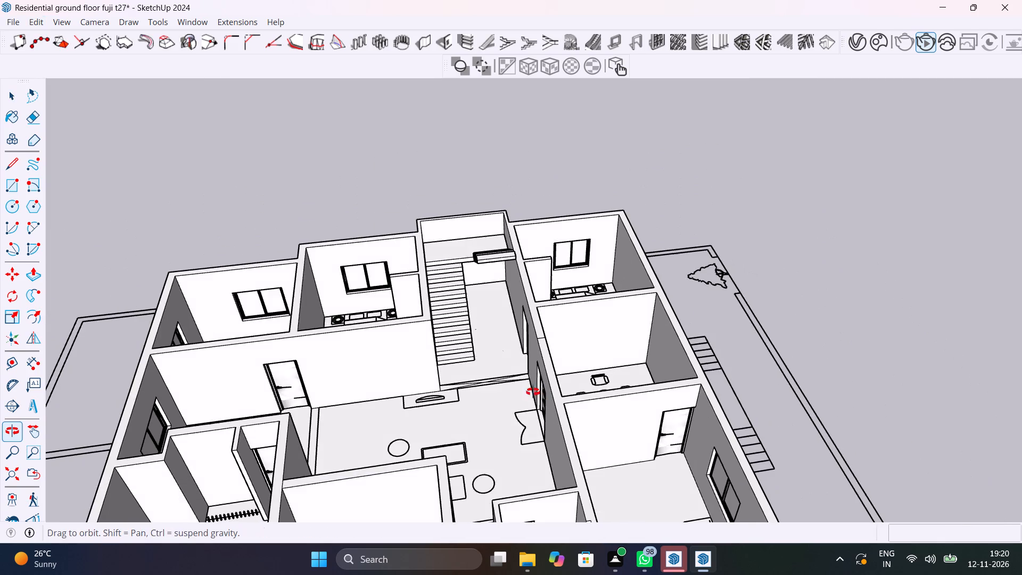
{"action": "middle_click_drag", "start_coordinate": [533, 392], "coordinate": [448, 355]}
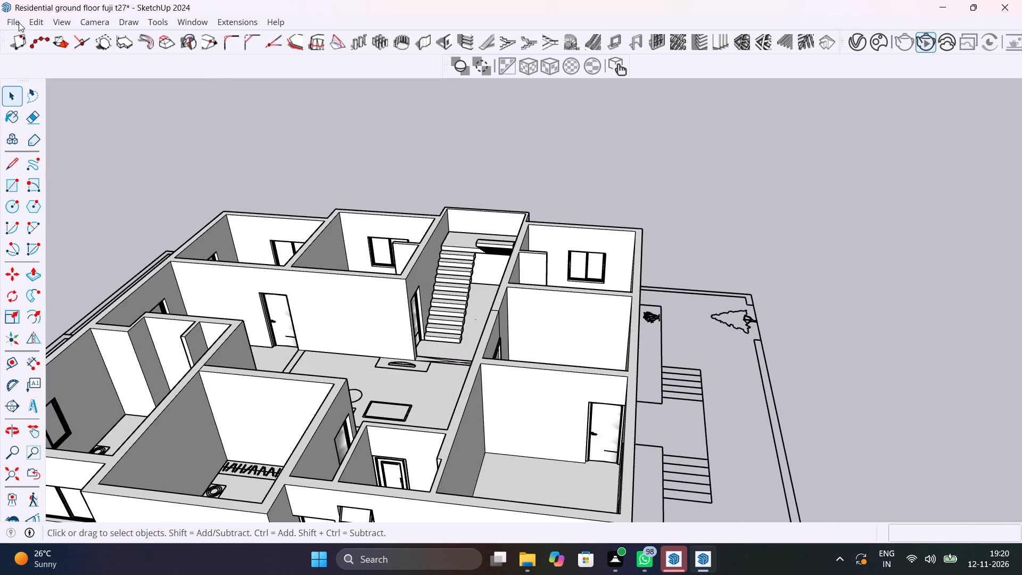
{"action": "left_click", "coordinate": [19, 22]}
{"action": "left_click", "coordinate": [43, 24]}
{"action": "left_click", "coordinate": [43, 24]}
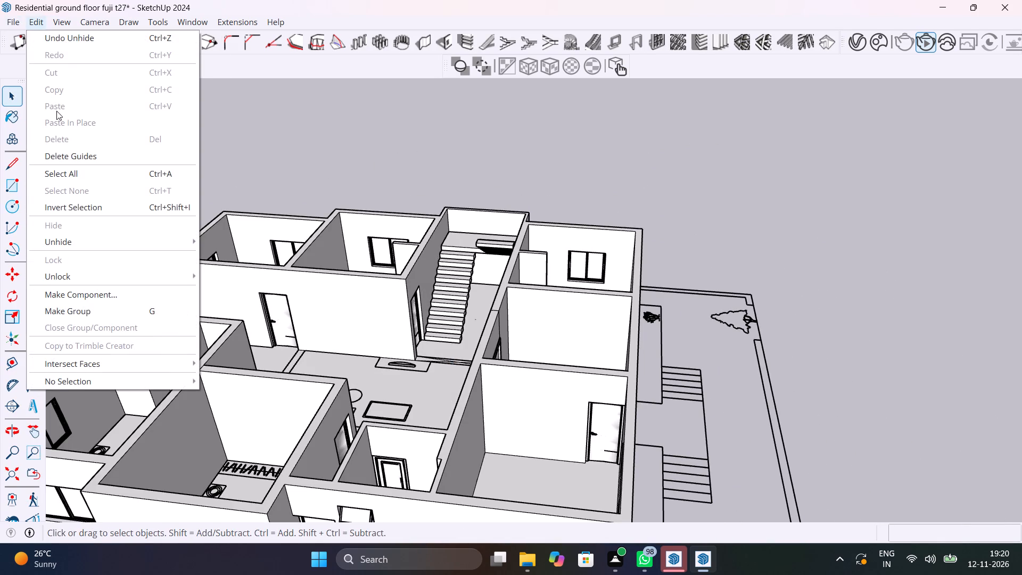
{"action": "left_click", "coordinate": [238, 278]}
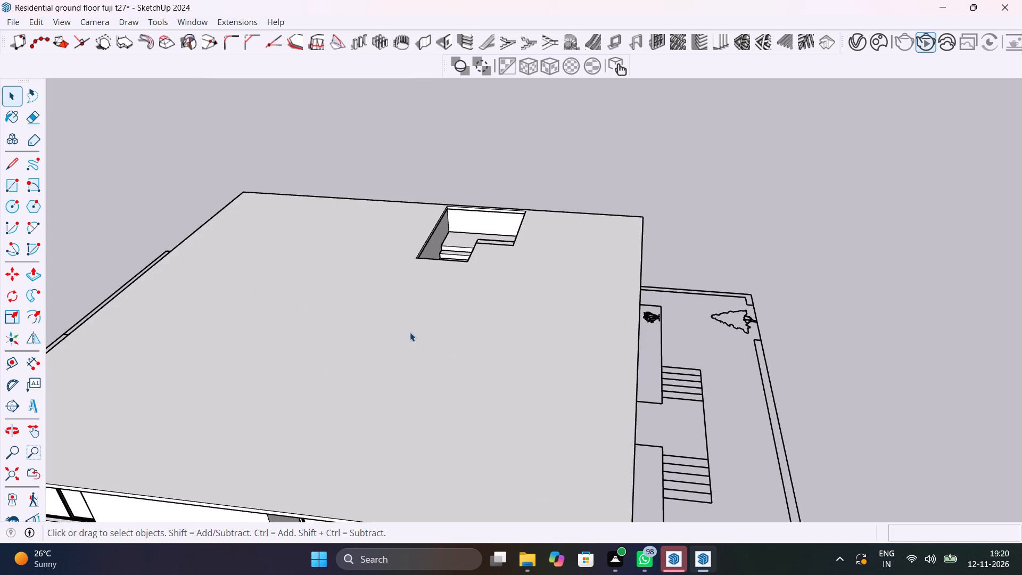
{"action": "middle_click_drag", "start_coordinate": [413, 333], "coordinate": [0, 394]}
{"action": "key", "text": "ctrl+s"}
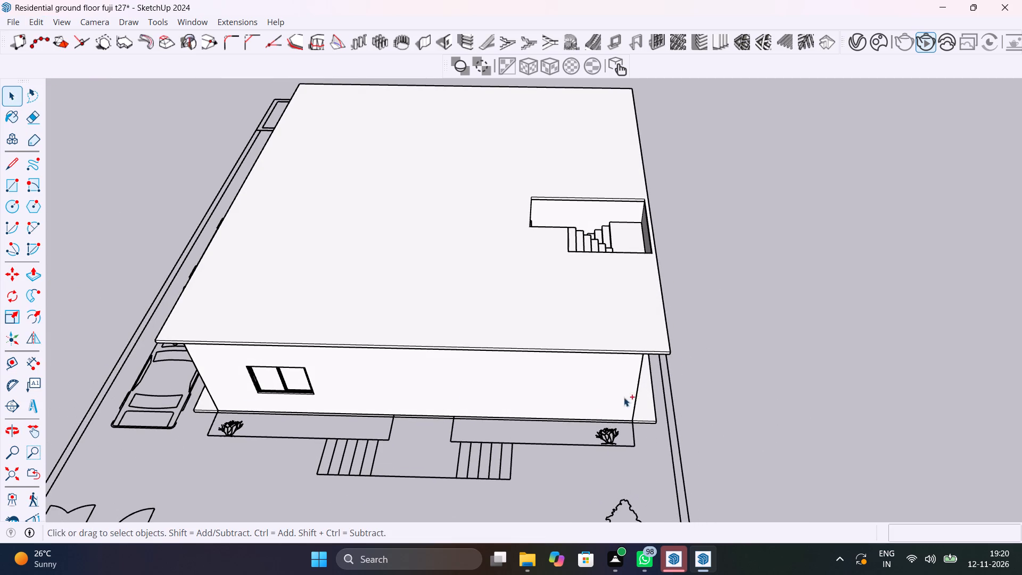
Hide the roof slab group that covers the ground-floor rooms.
{"action": "middle_click_drag", "start_coordinate": [666, 349], "coordinate": [450, 321]}
{"action": "left_click", "coordinate": [487, 327]}
{"action": "right_click", "coordinate": [487, 327]}
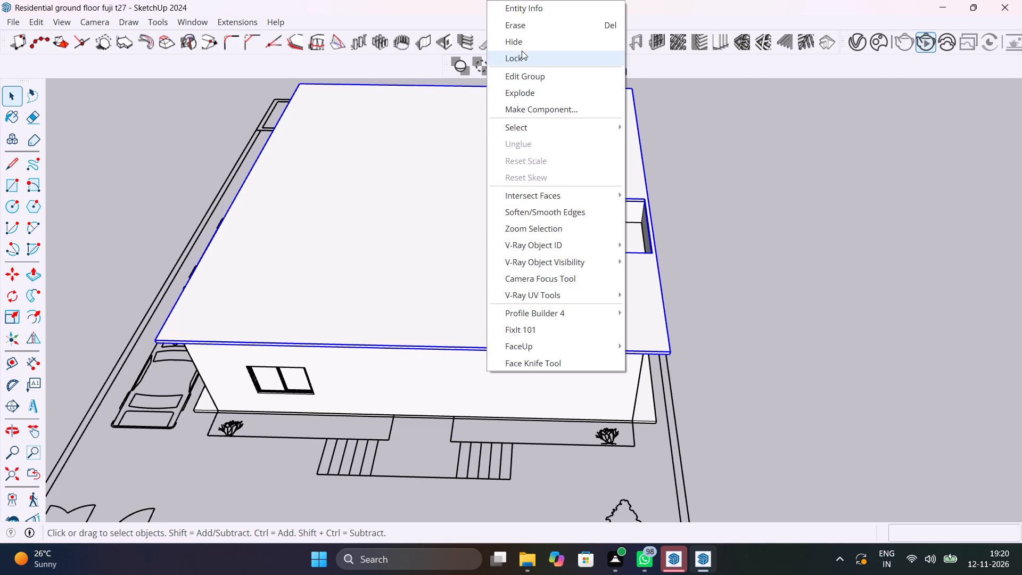
{"action": "left_click", "coordinate": [522, 46]}
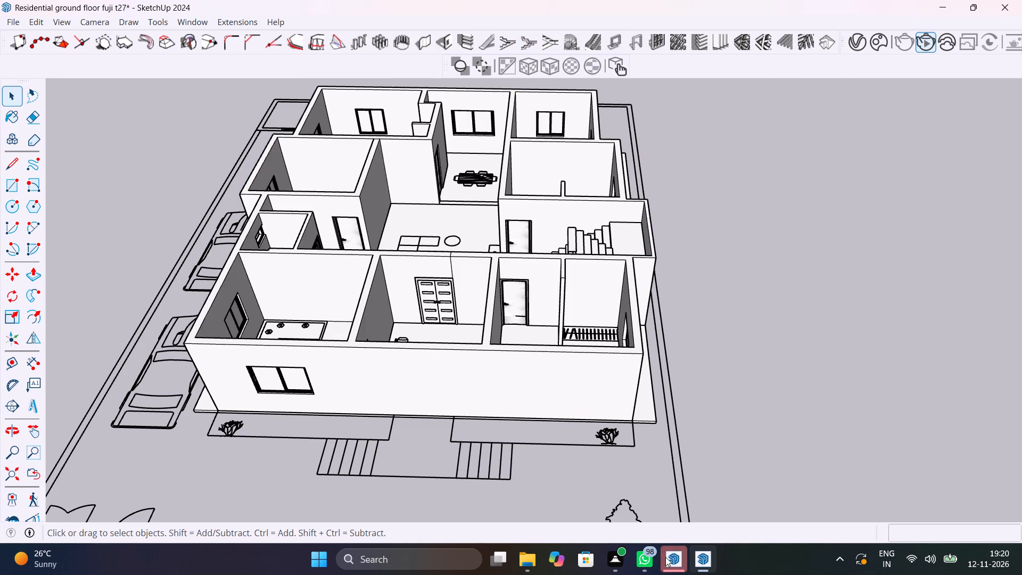
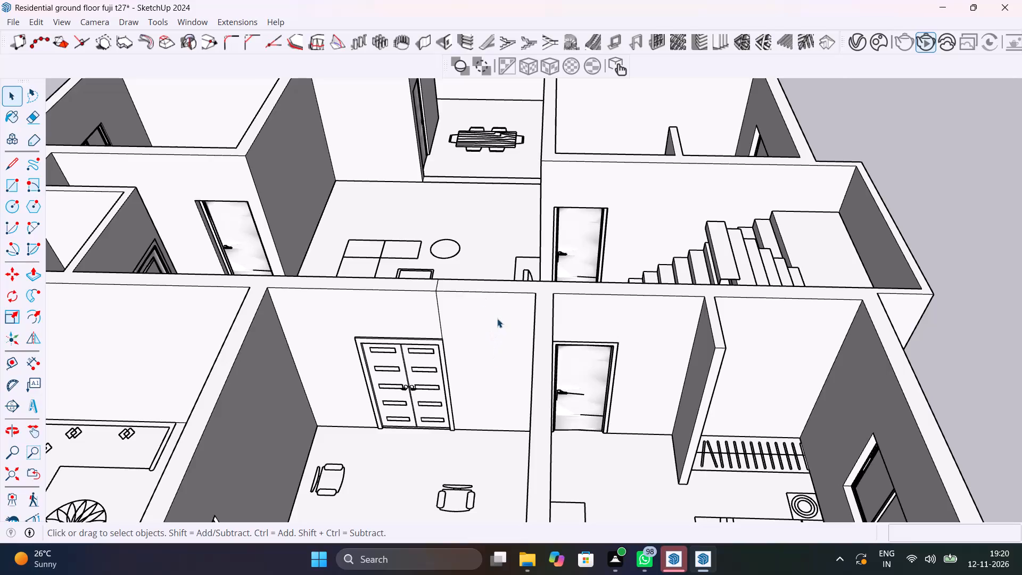
In the wall group, erase the seam line beside the double door and its short continuation across the wall top.
{"action": "double_click", "coordinate": [497, 318]}
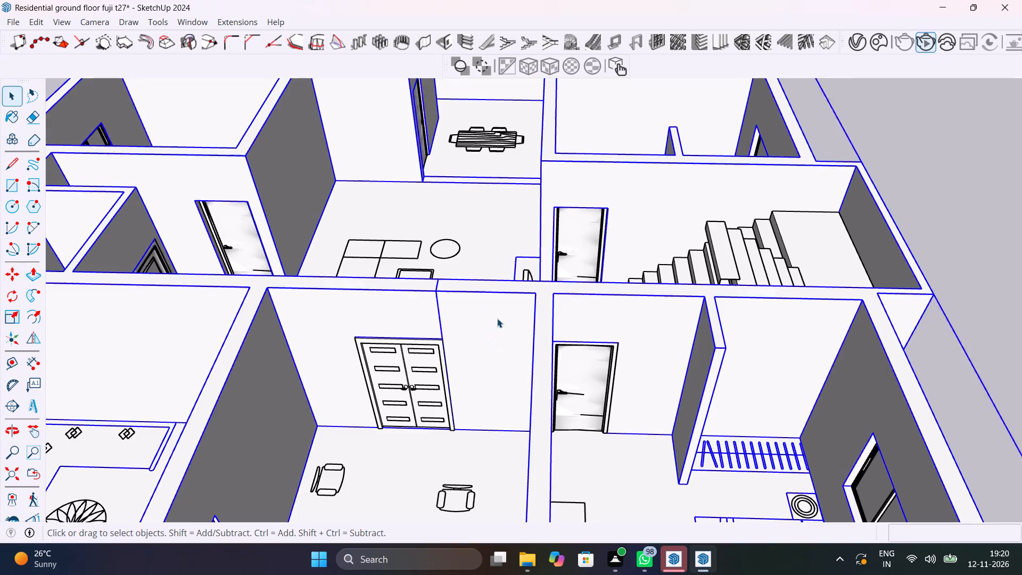
{"action": "scroll", "coordinate": [457, 316], "scroll_direction": "up", "scroll_amount": 5}
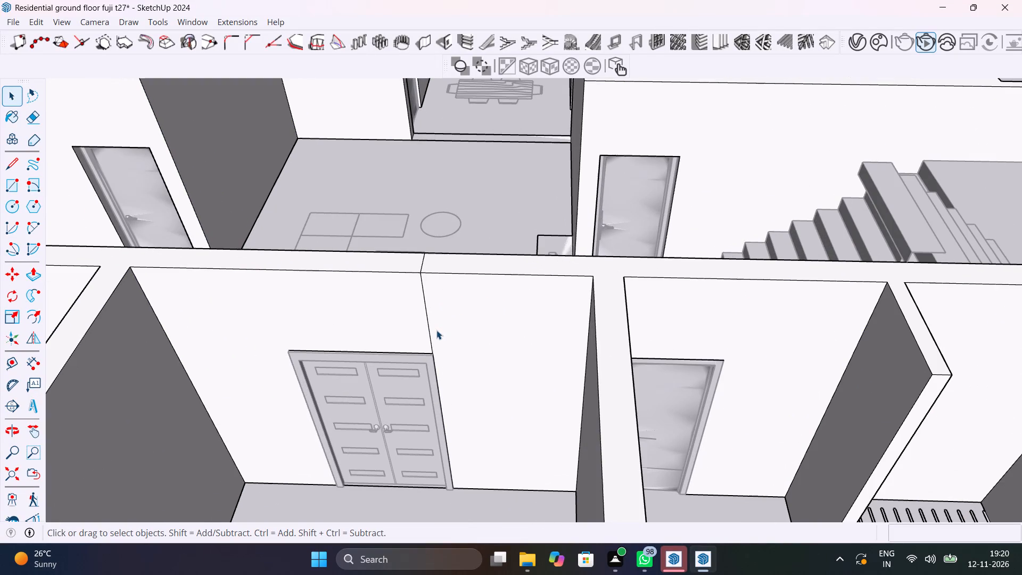
{"action": "key", "text": "e"}
{"action": "left_click_drag", "start_coordinate": [436, 328], "coordinate": [421, 313]}
{"action": "left_click_drag", "start_coordinate": [420, 262], "coordinate": [429, 261]}
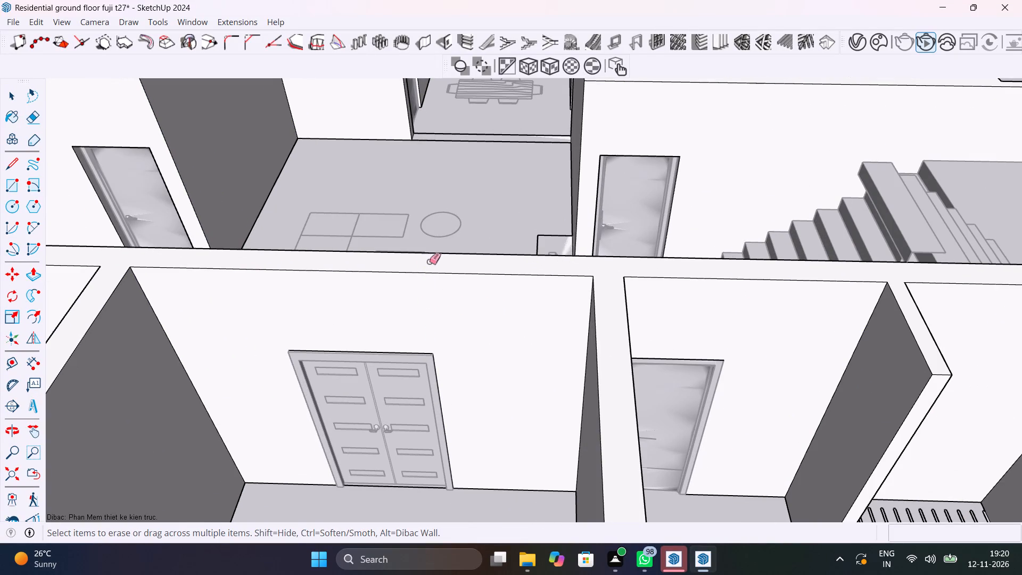
Reopen the wall group and select all its connected faces and edges to examine the walls for leftover seam lines.
{"action": "scroll", "coordinate": [429, 261], "scroll_direction": "down", "scroll_amount": 10}
{"action": "middle_click_drag", "start_coordinate": [316, 355], "coordinate": [349, 404], "text": "shift"}
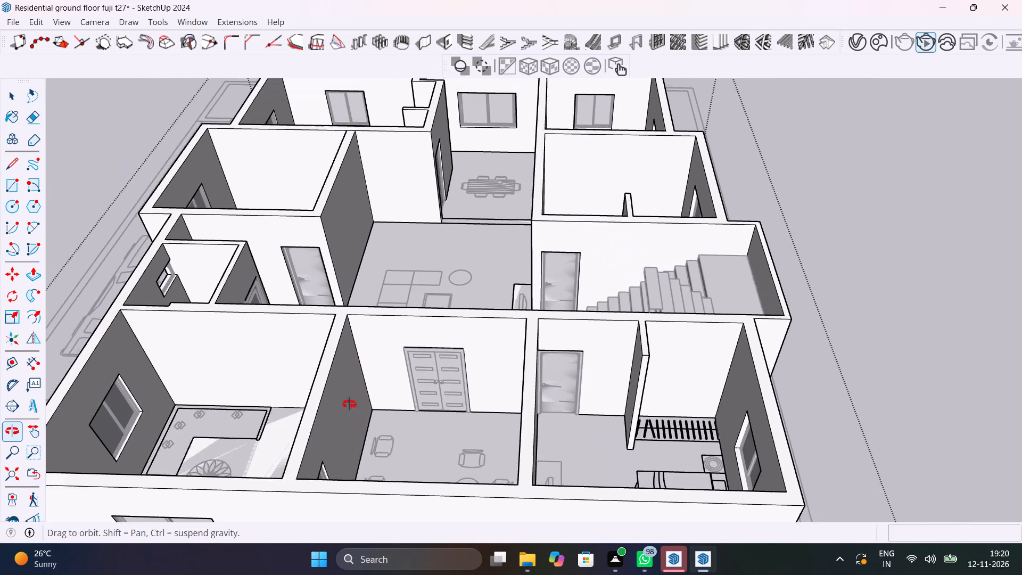
{"action": "middle_click_drag", "start_coordinate": [349, 404], "coordinate": [661, 441], "text": "shift"}
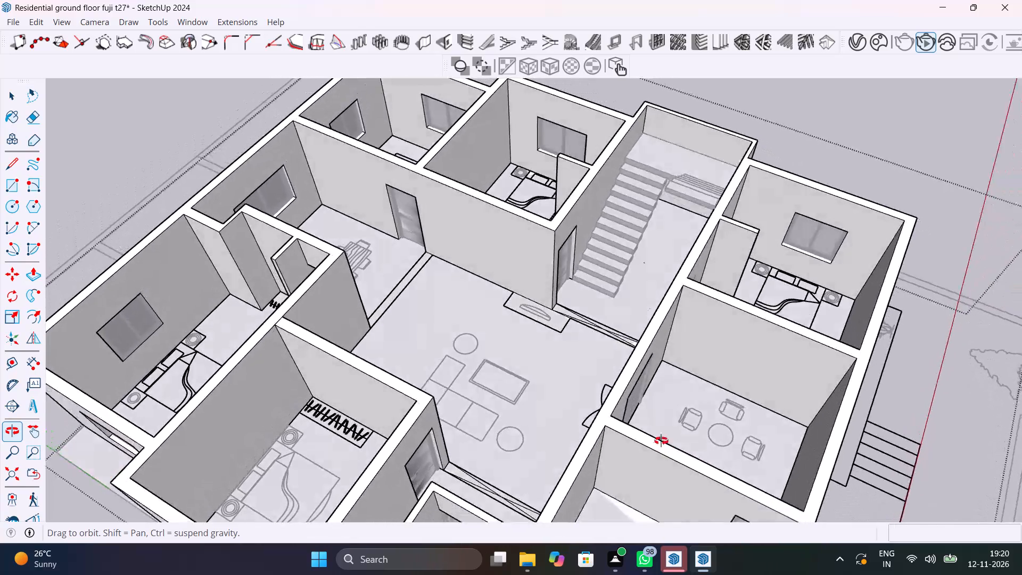
{"action": "middle_click_drag", "start_coordinate": [661, 441], "coordinate": [449, 345], "text": "shift"}
{"action": "scroll", "coordinate": [449, 345], "scroll_direction": "down", "scroll_amount": 5}
{"action": "key", "text": "space"}
{"action": "left_click", "coordinate": [893, 246]}
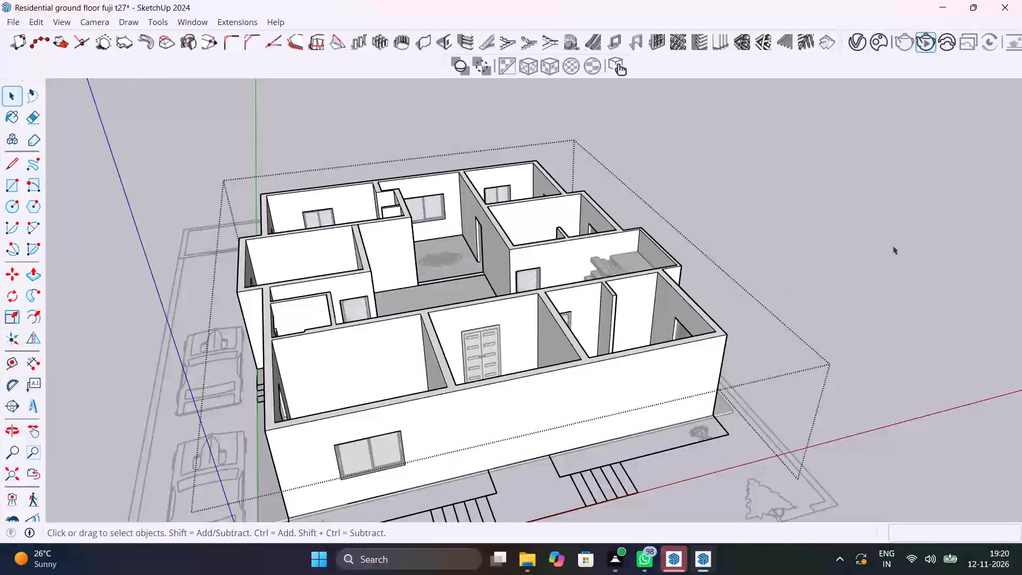
{"action": "left_click", "coordinate": [634, 396]}
{"action": "double_click", "coordinate": [634, 394]}
{"action": "left_click", "coordinate": [617, 392]}
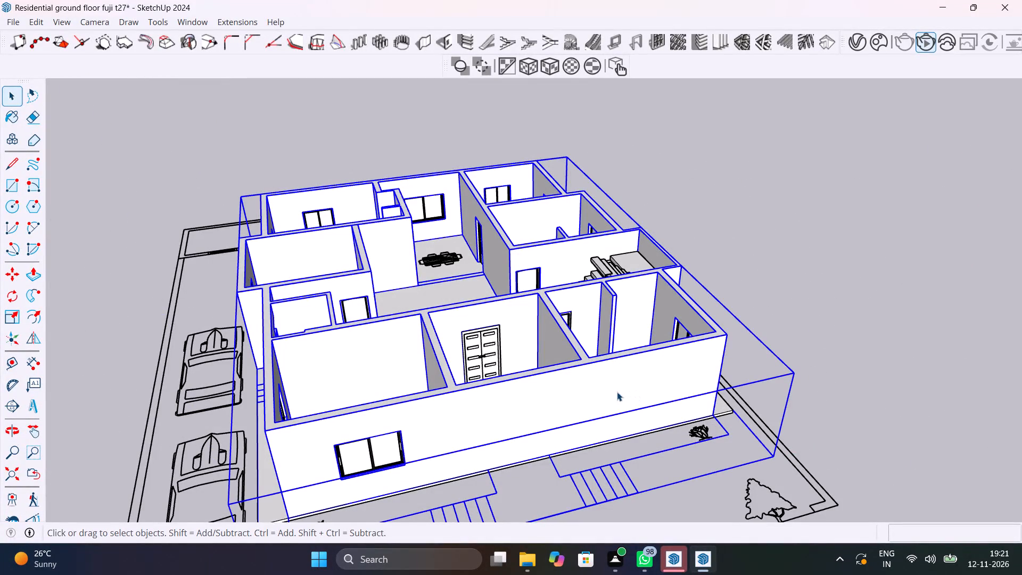
{"action": "double_click", "coordinate": [617, 392]}
{"action": "left_click", "coordinate": [617, 391]}
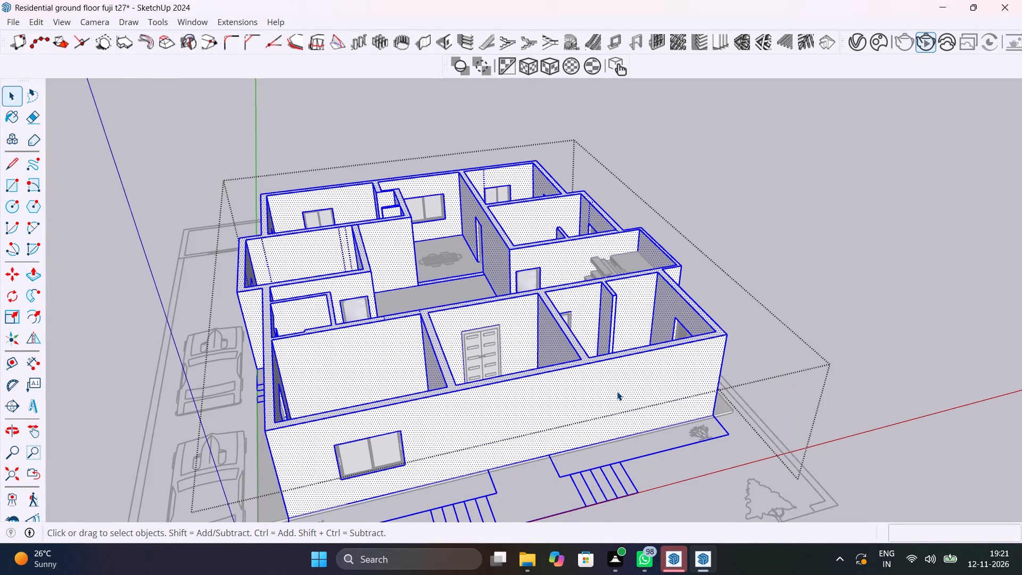
{"action": "scroll", "coordinate": [346, 301], "scroll_direction": "up", "scroll_amount": 5}
{"action": "middle_click_drag", "start_coordinate": [373, 327], "coordinate": [454, 348]}
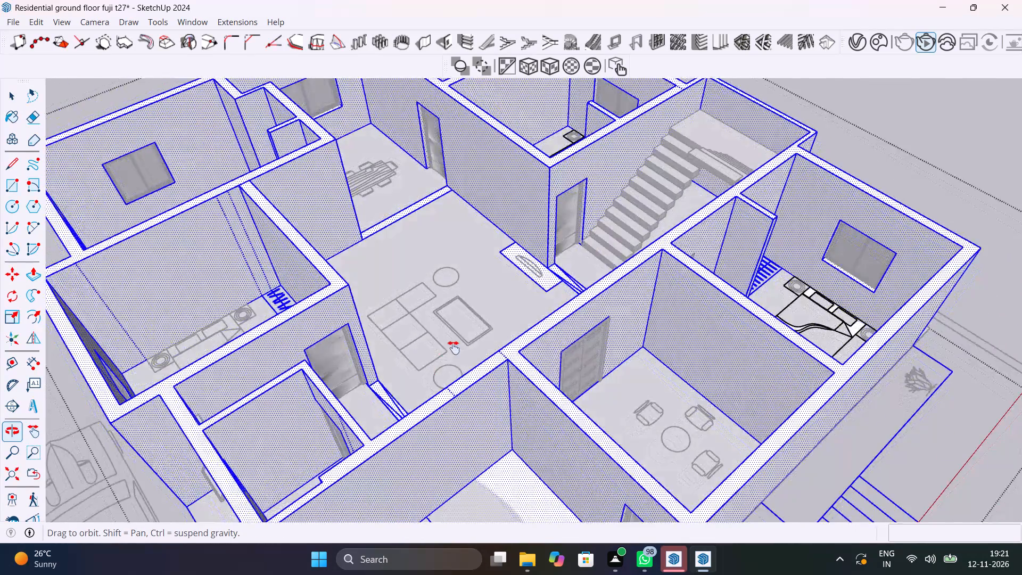
{"action": "middle_click_drag", "start_coordinate": [454, 348], "coordinate": [579, 322]}
Delete the two leftover seam lines across the top of the wall between the living room and the front rooms.
{"action": "scroll", "coordinate": [653, 343], "scroll_direction": "up", "scroll_amount": 8}
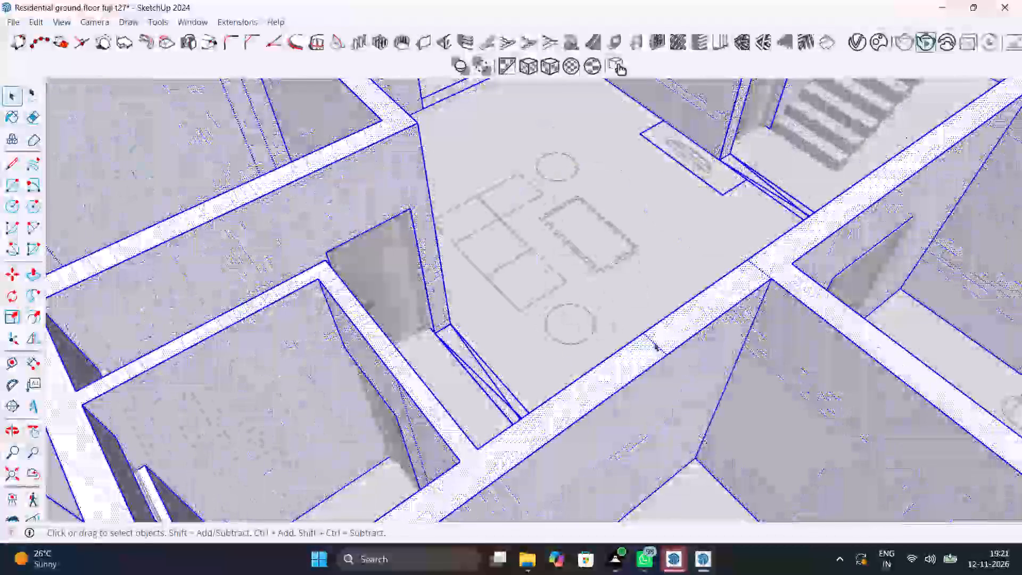
{"action": "left_click", "coordinate": [654, 342]}
{"action": "key", "text": "Delete"}
{"action": "left_click", "coordinate": [654, 342]}
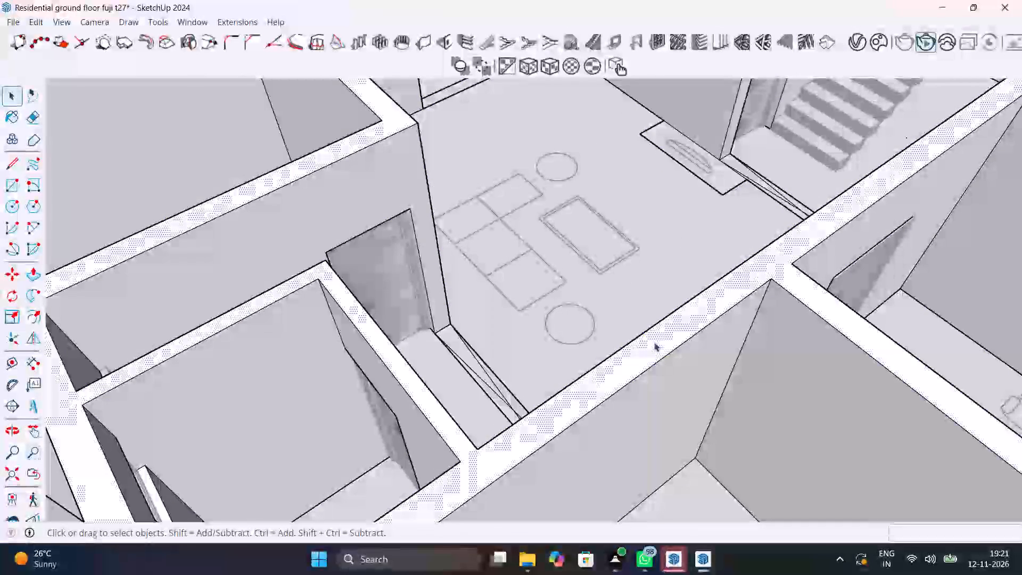
{"action": "double_click", "coordinate": [654, 342]}
{"action": "left_click", "coordinate": [764, 272]}
{"action": "key", "text": "Delete"}
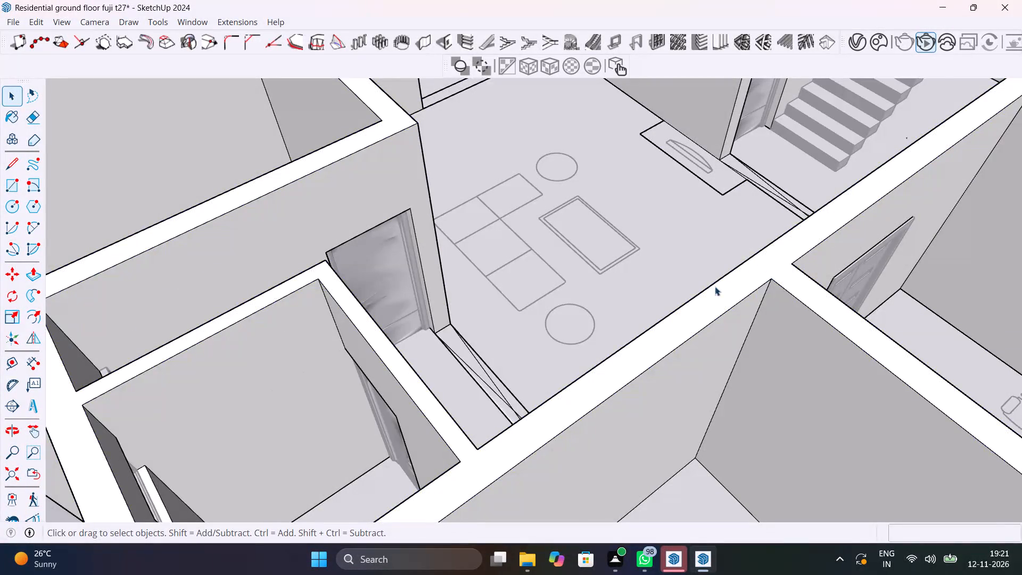
Delete the leftover vertical seam lines on the bedroom wall behind the bed so it is one continuous face.
{"action": "scroll", "coordinate": [551, 285], "scroll_direction": "down", "scroll_amount": 11}
{"action": "left_click", "coordinate": [416, 218]}
{"action": "scroll", "coordinate": [416, 218], "scroll_direction": "up", "scroll_amount": 7}
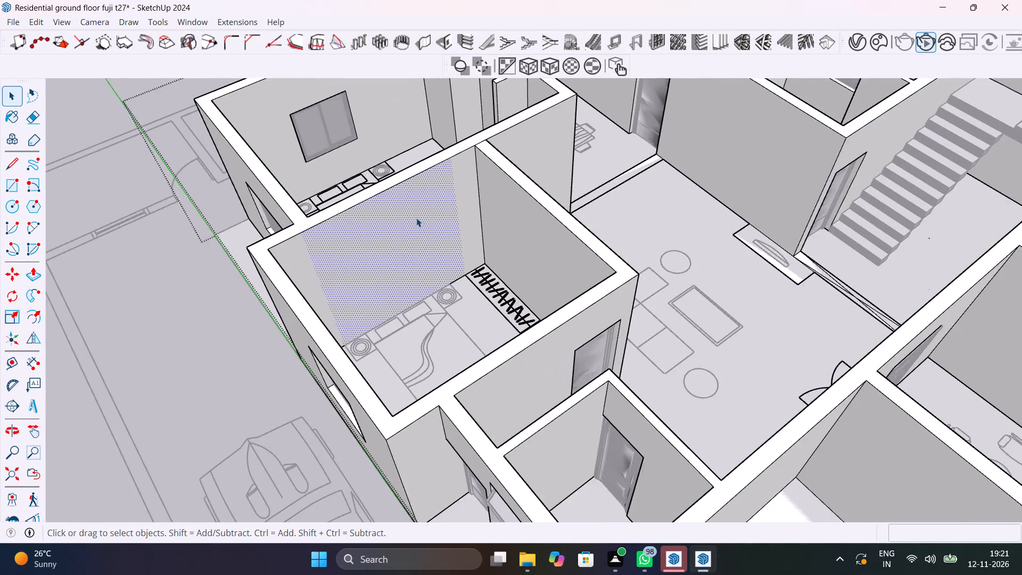
{"action": "scroll", "coordinate": [416, 218], "scroll_direction": "up", "scroll_amount": 3}
{"action": "double_click", "coordinate": [416, 219]}
{"action": "double_click", "coordinate": [446, 214]}
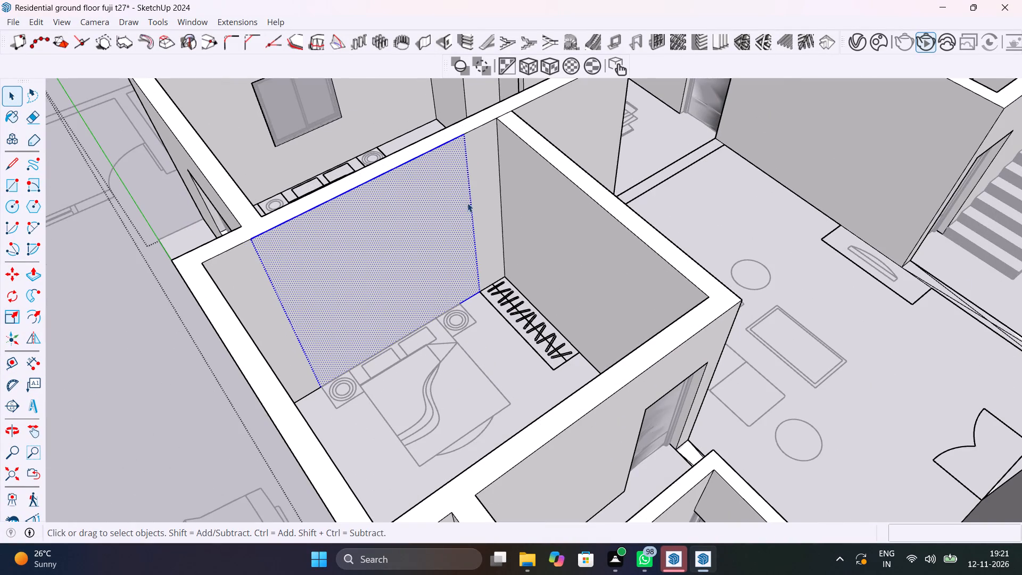
{"action": "left_click", "coordinate": [473, 212]}
{"action": "key", "text": "Delete"}
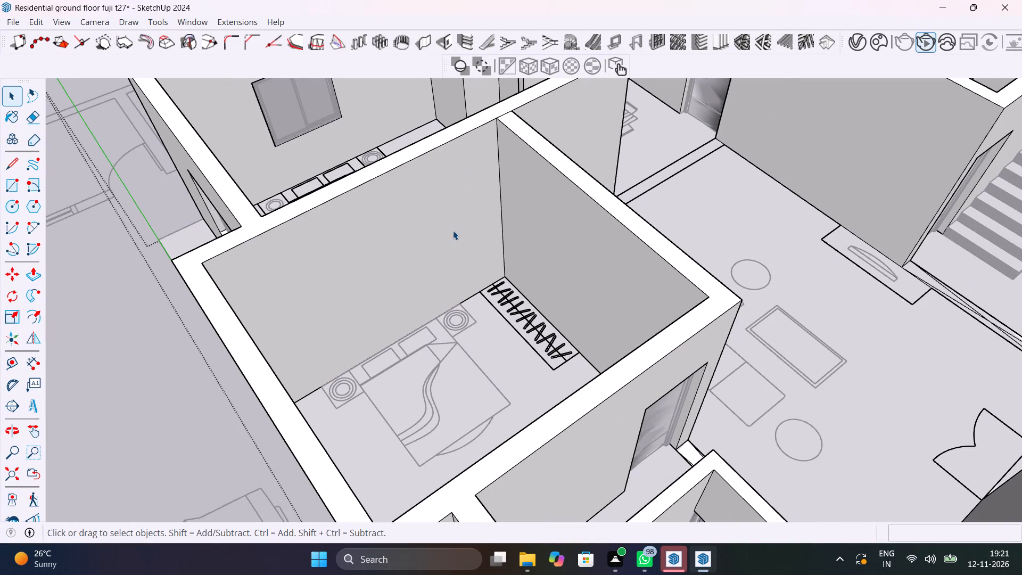
{"action": "left_click", "coordinate": [453, 231]}
{"action": "double_click", "coordinate": [446, 235]}
{"action": "left_click", "coordinate": [488, 221]}
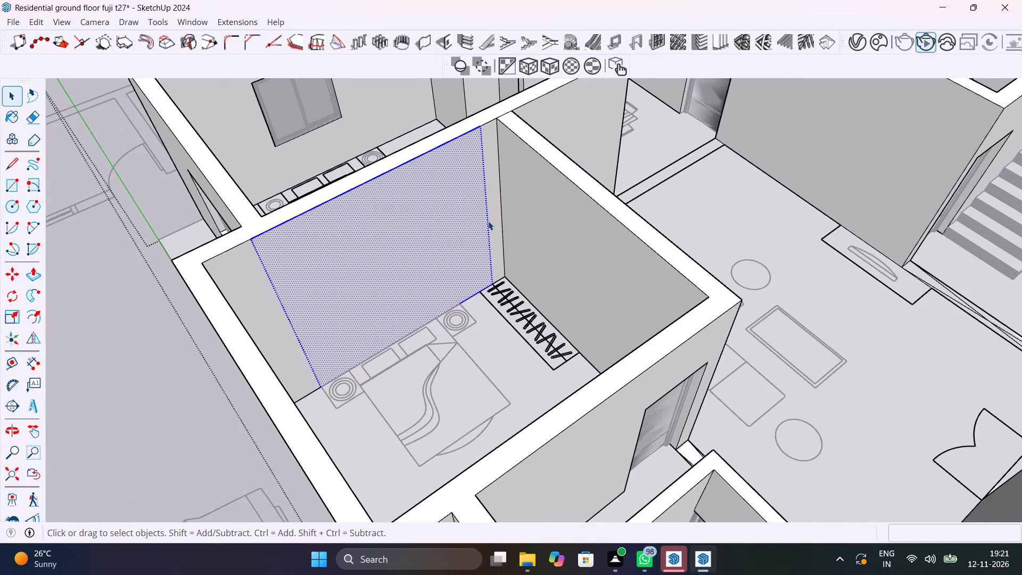
{"action": "key", "text": "Delete"}
{"action": "left_click", "coordinate": [442, 256]}
{"action": "double_click", "coordinate": [441, 251]}
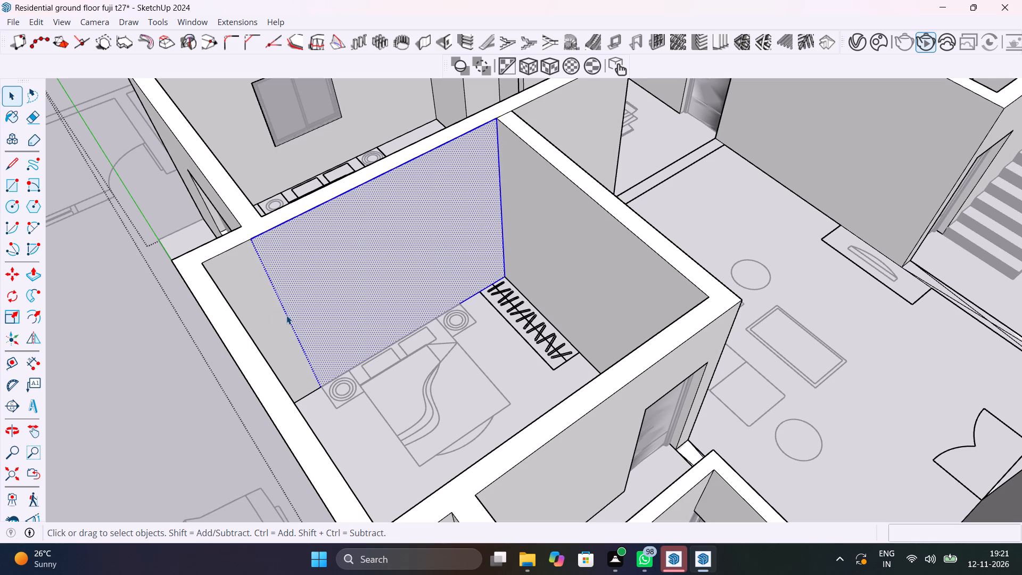
{"action": "left_click", "coordinate": [287, 314]}
{"action": "key", "text": "Delete"}
{"action": "left_click", "coordinate": [287, 314]}
Delete the leftover seam lines on the same bedroom's window wall, including the edge between the window and the corner.
{"action": "middle_click_drag", "start_coordinate": [297, 313], "coordinate": [126, 324]}
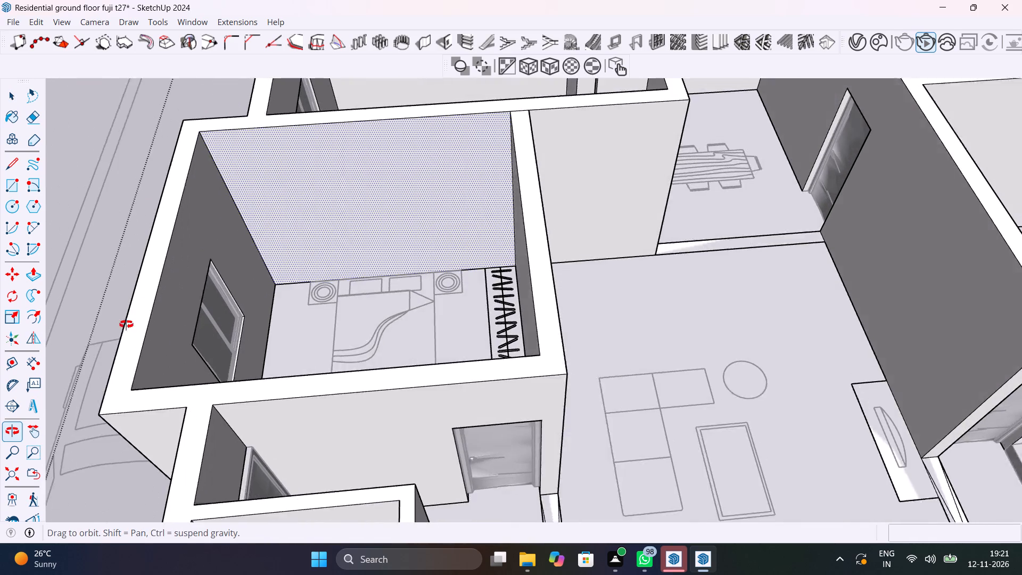
{"action": "middle_click_drag", "start_coordinate": [126, 324], "coordinate": [122, 325]}
{"action": "left_click", "coordinate": [211, 229]}
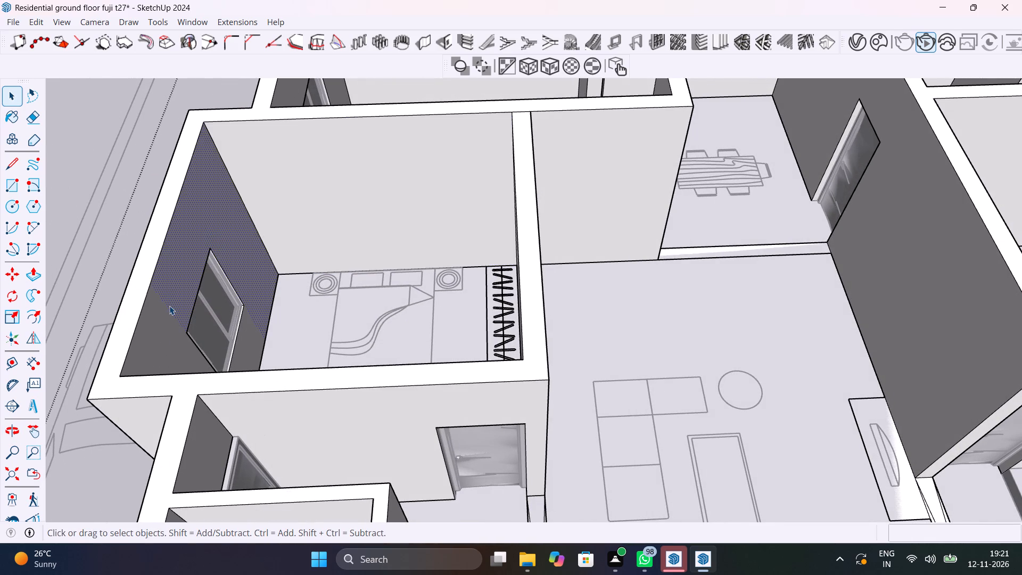
{"action": "double_click", "coordinate": [169, 306]}
{"action": "left_click", "coordinate": [169, 311]}
{"action": "key", "text": "Delete"}
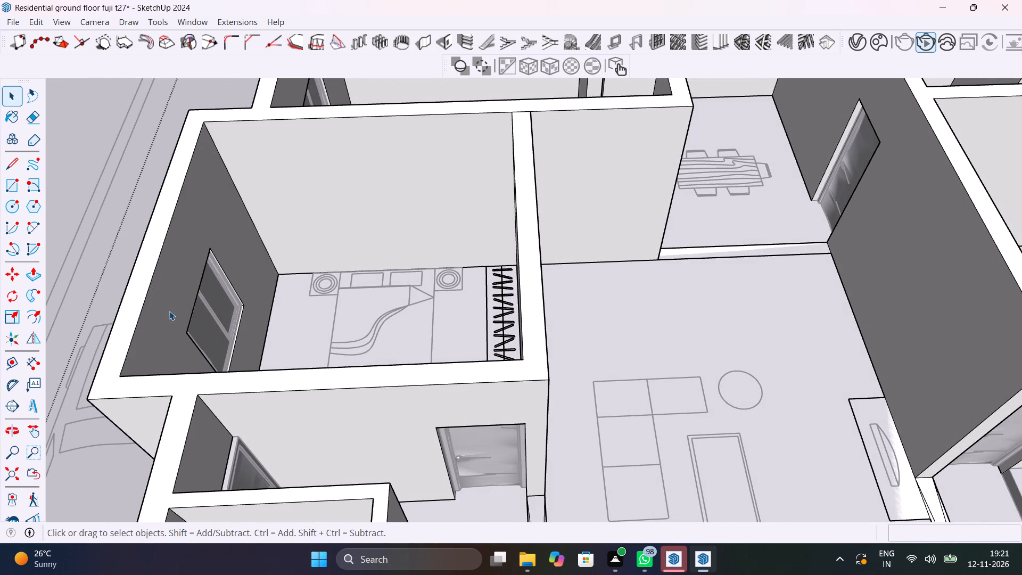
{"action": "left_click", "coordinate": [169, 311]}
{"action": "scroll", "coordinate": [169, 311], "scroll_direction": "up", "scroll_amount": 1}
{"action": "middle_click_drag", "start_coordinate": [170, 311], "coordinate": [195, 374]}
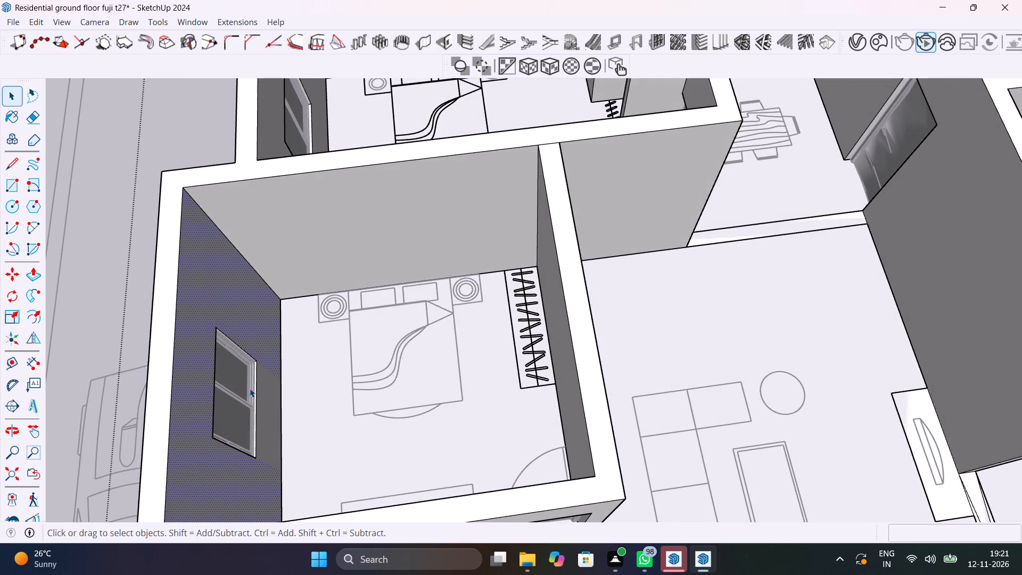
{"action": "scroll", "coordinate": [250, 388], "scroll_direction": "up", "scroll_amount": 8}
{"action": "double_click", "coordinate": [277, 363]}
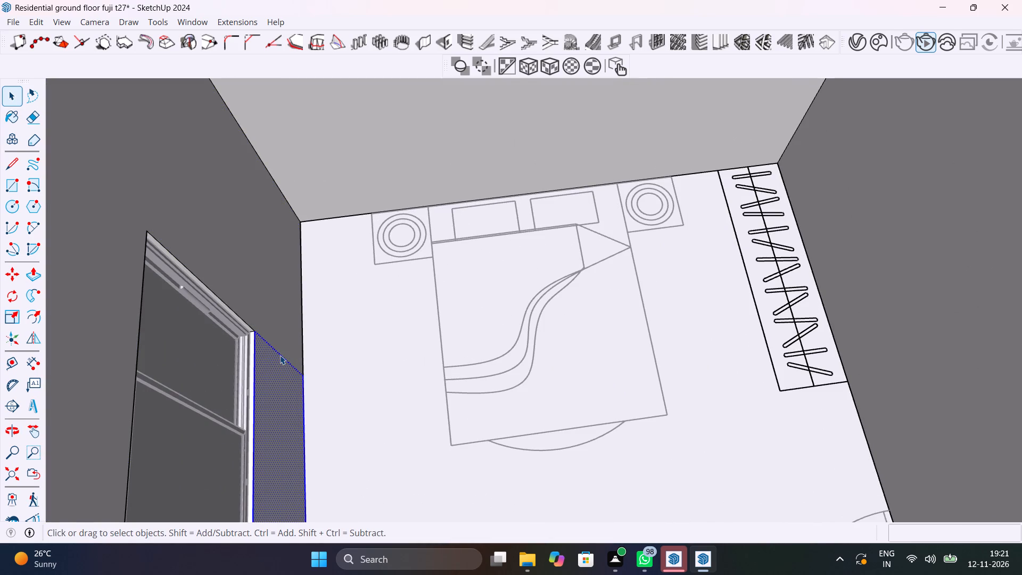
{"action": "left_click", "coordinate": [280, 355]}
{"action": "key", "text": "Delete"}
{"action": "left_click", "coordinate": [280, 355]}
{"action": "scroll", "coordinate": [280, 355], "scroll_direction": "down", "scroll_amount": 10}
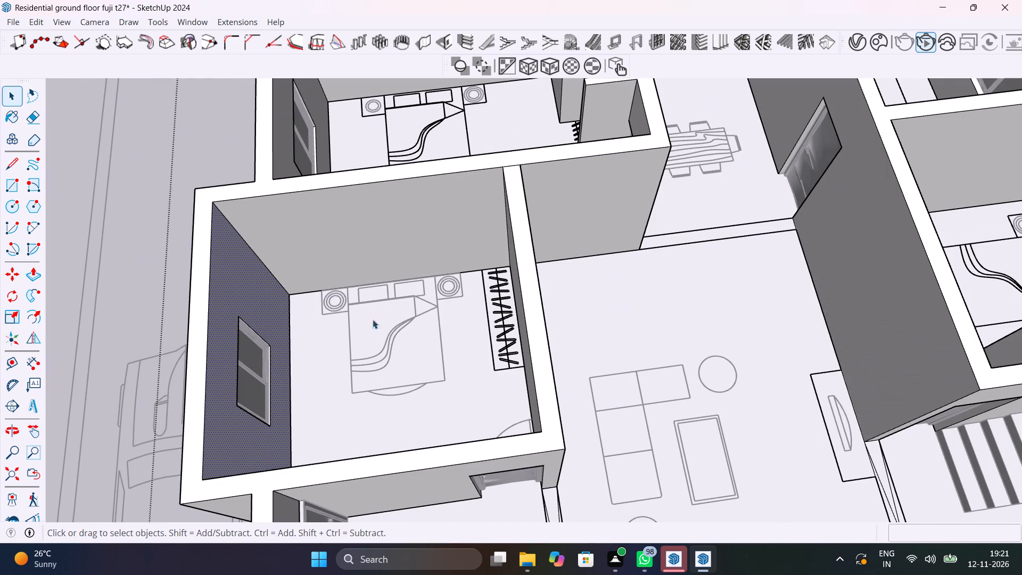
Check the living room walls and the parking-side and rear exterior walls face by face for leftover seam lines.
{"action": "left_click", "coordinate": [404, 205]}
{"action": "left_click", "coordinate": [599, 209]}
{"action": "middle_click_drag", "start_coordinate": [600, 209], "coordinate": [461, 109]}
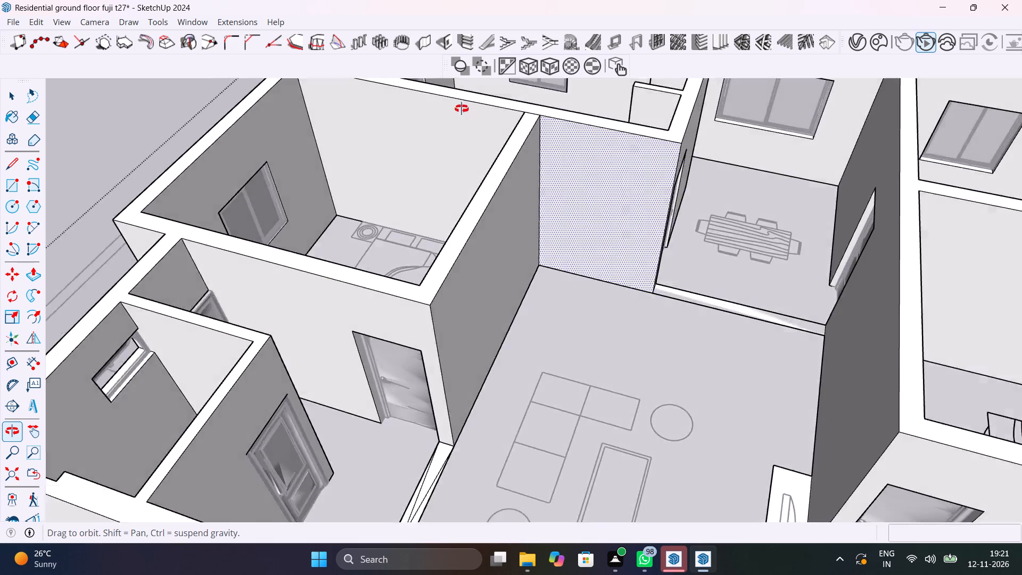
{"action": "middle_click_drag", "start_coordinate": [461, 109], "coordinate": [708, 111]}
{"action": "left_click", "coordinate": [831, 134]}
{"action": "scroll", "coordinate": [793, 186], "scroll_direction": "down", "scroll_amount": 10}
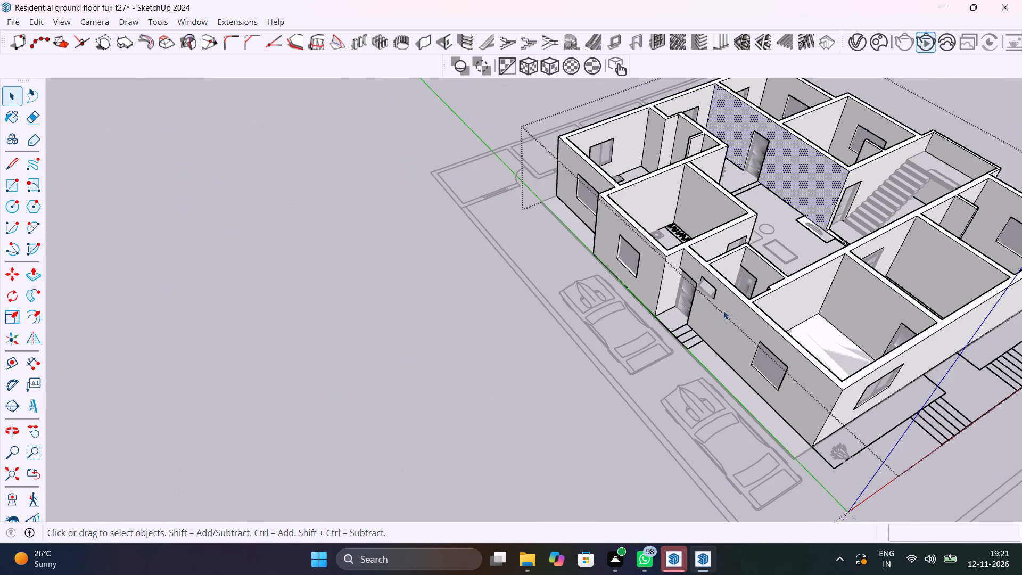
{"action": "left_click", "coordinate": [729, 332]}
{"action": "middle_click_drag", "start_coordinate": [721, 331], "coordinate": [695, 241], "text": "shift"}
{"action": "left_click", "coordinate": [463, 282]}
{"action": "middle_click_drag", "start_coordinate": [333, 236], "coordinate": [483, 309], "text": "shift"}
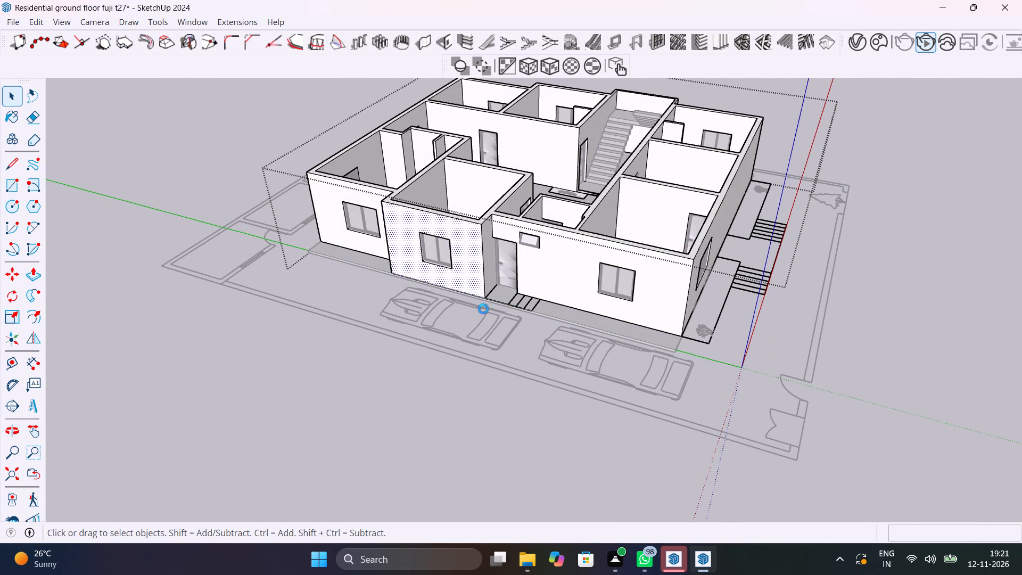
{"action": "middle_click_drag", "start_coordinate": [483, 309], "coordinate": [553, 319], "text": "shift"}
{"action": "middle_click_drag", "start_coordinate": [453, 257], "coordinate": [593, 243]}
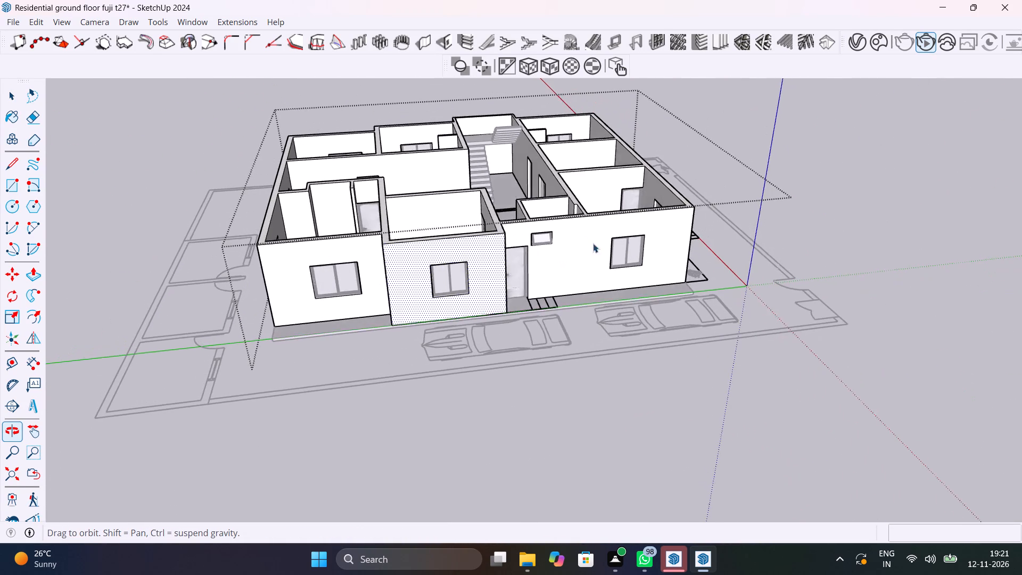
{"action": "middle_click_drag", "start_coordinate": [593, 243], "coordinate": [592, 243]}
{"action": "scroll", "coordinate": [339, 296], "scroll_direction": "up", "scroll_amount": 5}
{"action": "left_click", "coordinate": [392, 300]}
{"action": "scroll", "coordinate": [392, 300], "scroll_direction": "down", "scroll_amount": 5}
{"action": "middle_click_drag", "start_coordinate": [318, 300], "coordinate": [352, 293]}
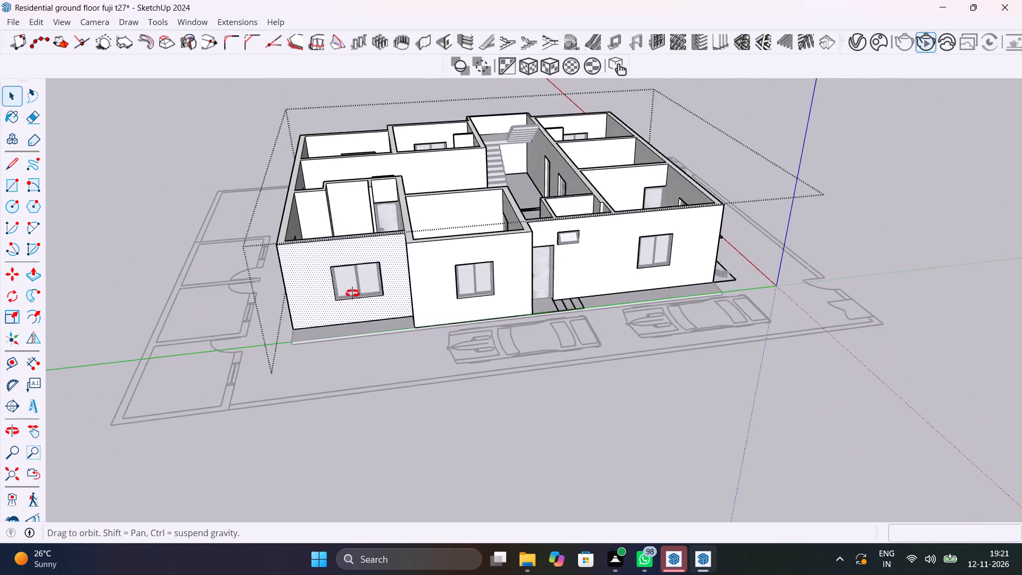
{"action": "middle_click_drag", "start_coordinate": [352, 293], "coordinate": [543, 290]}
{"action": "left_click", "coordinate": [359, 300]}
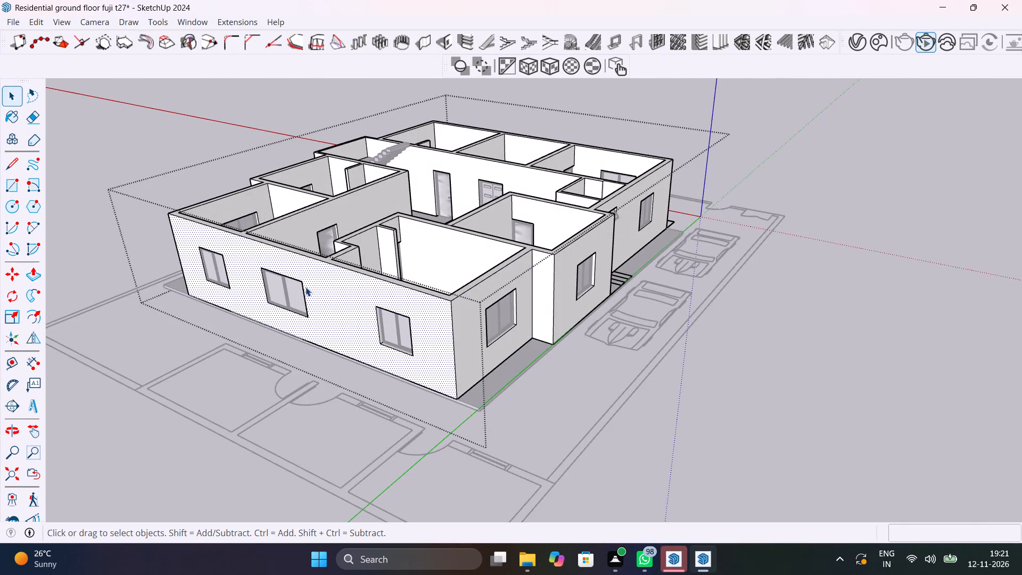
{"action": "middle_click_drag", "start_coordinate": [311, 286], "coordinate": [415, 401]}
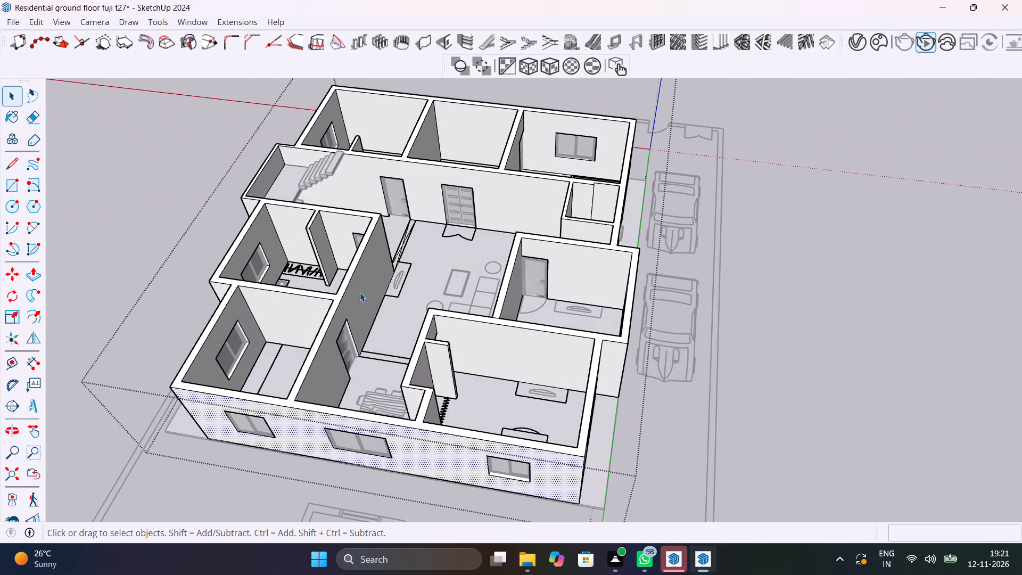
{"action": "left_click", "coordinate": [361, 285]}
Delete the leftover vertical seam line on the inner wall opposite the rear exterior wall, in the corner room beside the dining area.
{"action": "left_click", "coordinate": [313, 311]}
{"action": "double_click", "coordinate": [274, 315]}
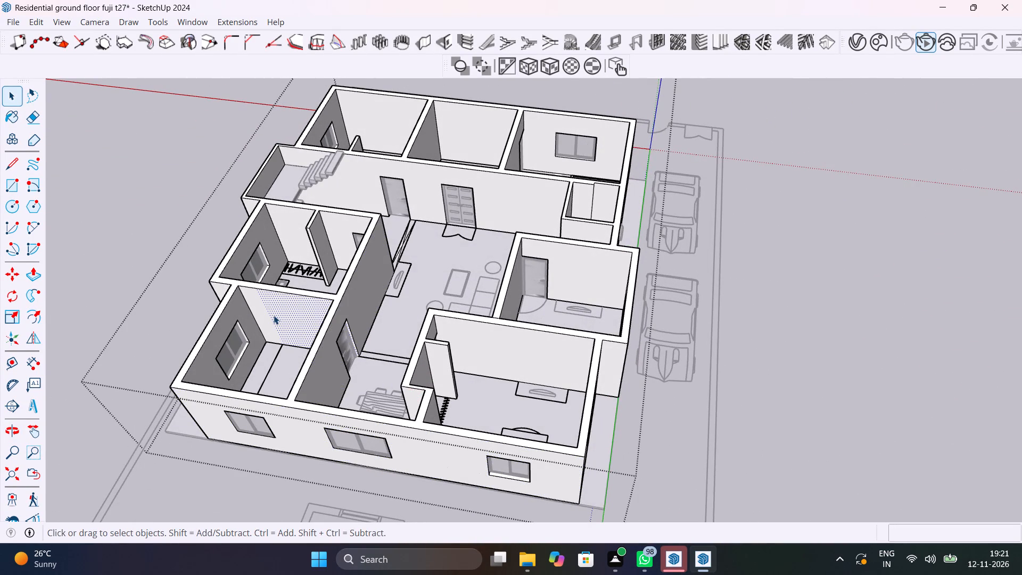
{"action": "left_click", "coordinate": [269, 318]}
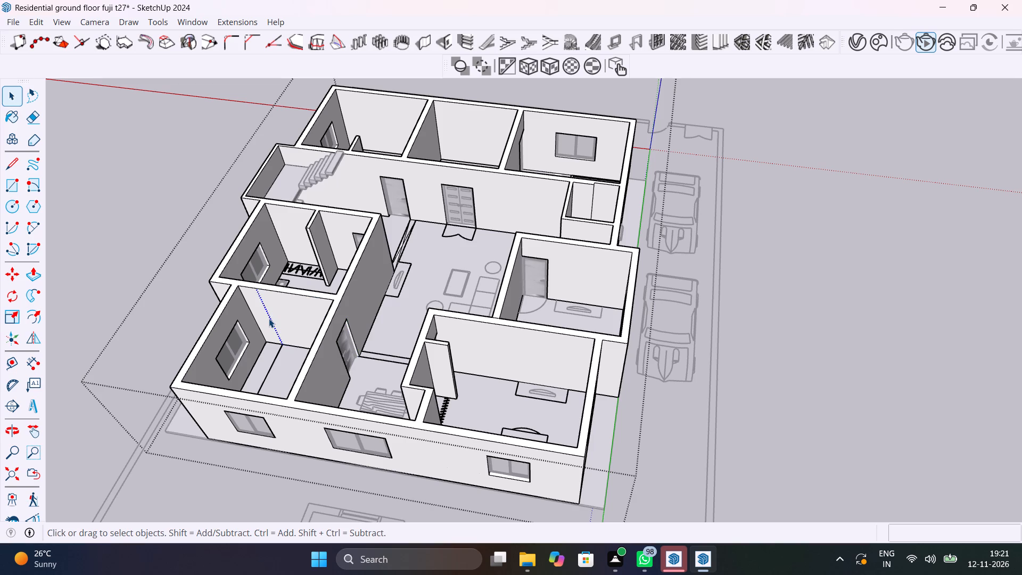
{"action": "key", "text": "Delete"}
{"action": "left_click", "coordinate": [269, 318]}
Check the corner room, the stair-side exterior walls and the adjoining bedroom wall face by face for leftover seam lines.
{"action": "middle_click_drag", "start_coordinate": [286, 326], "coordinate": [323, 308]}
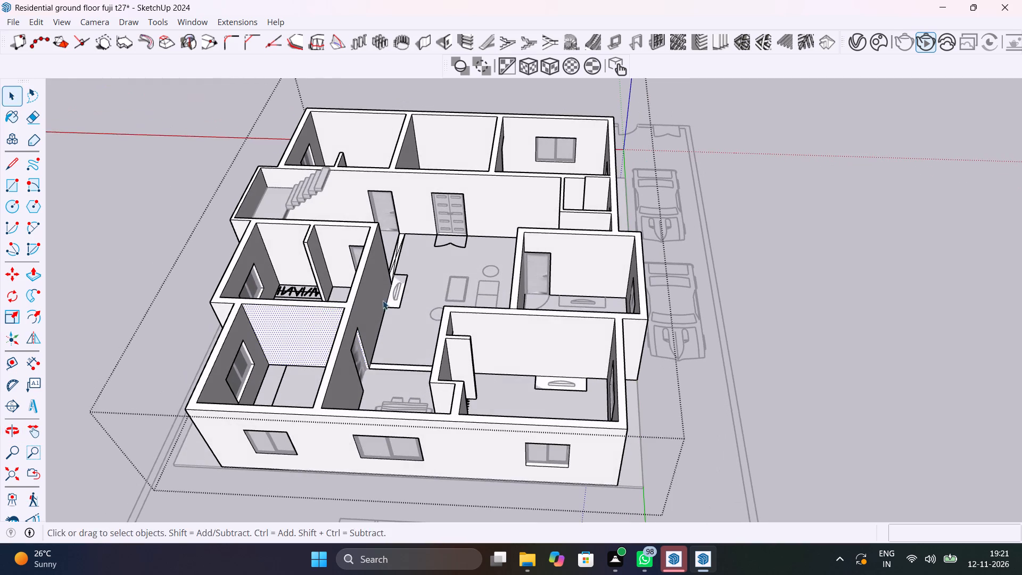
{"action": "middle_click_drag", "start_coordinate": [394, 296], "coordinate": [420, 283]}
{"action": "middle_click_drag", "start_coordinate": [312, 333], "coordinate": [423, 278]}
{"action": "scroll", "coordinate": [293, 362], "scroll_direction": "up", "scroll_amount": 4}
{"action": "left_click", "coordinate": [292, 358]}
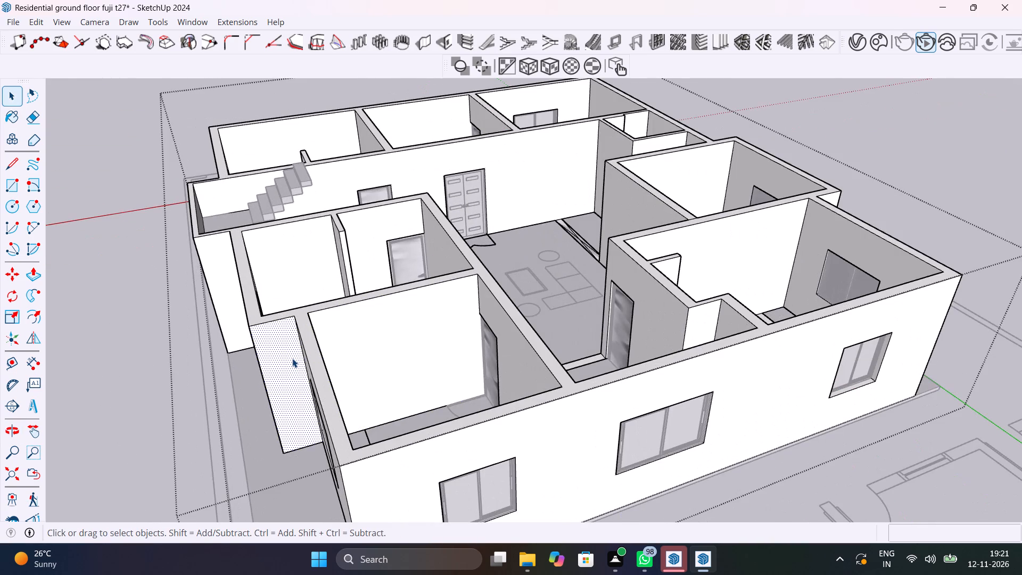
{"action": "middle_click_drag", "start_coordinate": [292, 358], "coordinate": [406, 321]}
{"action": "left_click", "coordinate": [397, 331]}
{"action": "middle_click_drag", "start_coordinate": [391, 344], "coordinate": [445, 344]}
{"action": "scroll", "coordinate": [443, 346], "scroll_direction": "up", "scroll_amount": 1}
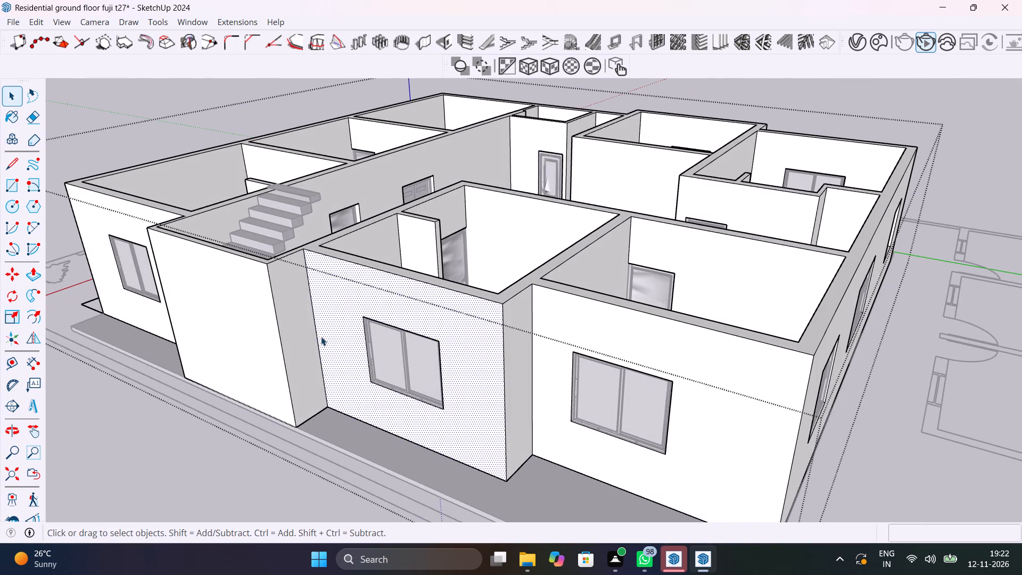
{"action": "left_click", "coordinate": [302, 322]}
{"action": "left_click", "coordinate": [220, 334]}
{"action": "middle_click_drag", "start_coordinate": [241, 341], "coordinate": [518, 355]}
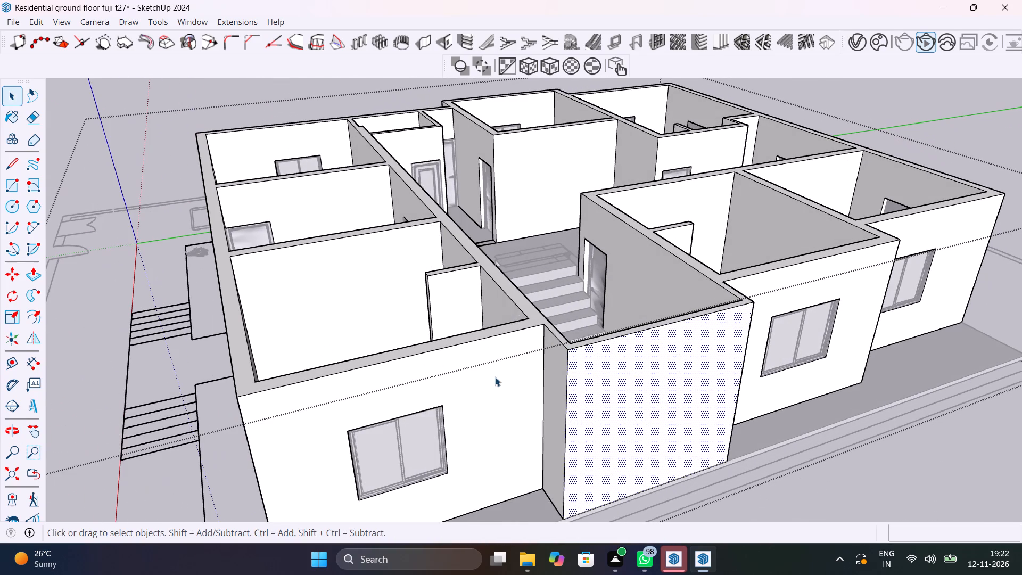
{"action": "left_click", "coordinate": [495, 380]}
{"action": "left_click", "coordinate": [562, 406]}
{"action": "middle_click_drag", "start_coordinate": [370, 393], "coordinate": [376, 446]}
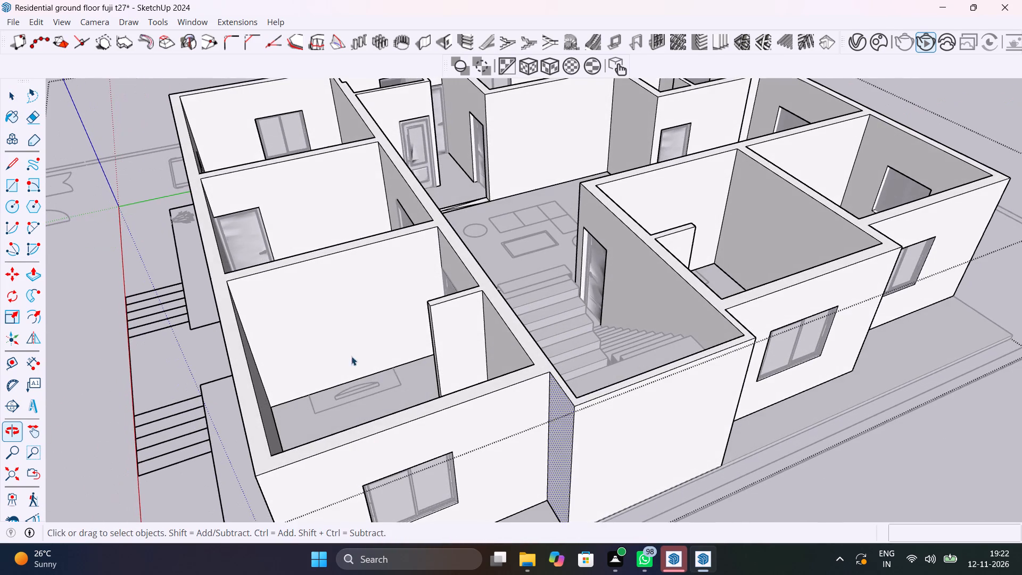
{"action": "left_click", "coordinate": [357, 313]}
{"action": "scroll", "coordinate": [358, 312], "scroll_direction": "down", "scroll_amount": 5}
{"action": "middle_click_drag", "start_coordinate": [358, 312], "coordinate": [192, 377]}
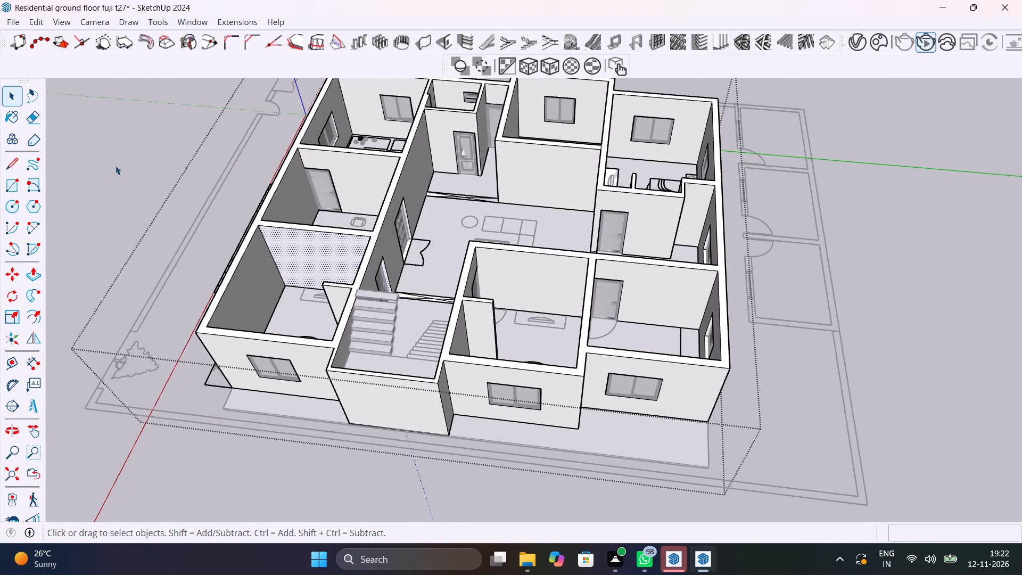
Close the ground-floor wall group and save the model.
{"action": "left_click", "coordinate": [116, 166]}
{"action": "scroll", "coordinate": [352, 250], "scroll_direction": "down", "scroll_amount": 5}
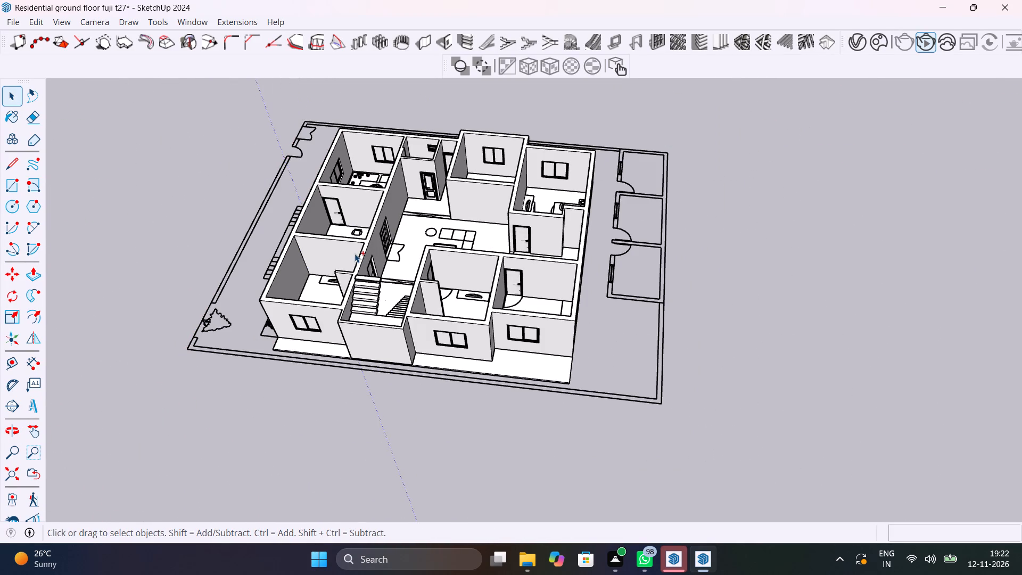
{"action": "key", "text": "ctrl+s"}
Unhide all hidden objects to bring back the roof slab.
{"action": "middle_click_drag", "start_coordinate": [558, 277], "coordinate": [475, 225]}
{"action": "scroll", "coordinate": [528, 249], "scroll_direction": "up", "scroll_amount": 3}
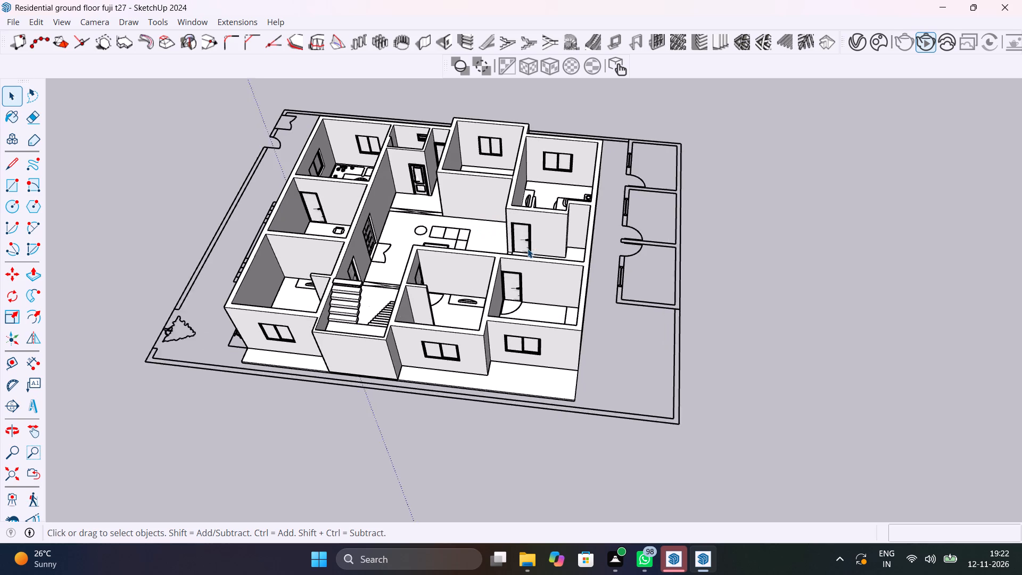
{"action": "scroll", "coordinate": [528, 249], "scroll_direction": "up", "scroll_amount": 2}
{"action": "middle_click_drag", "start_coordinate": [556, 277], "coordinate": [337, 281]}
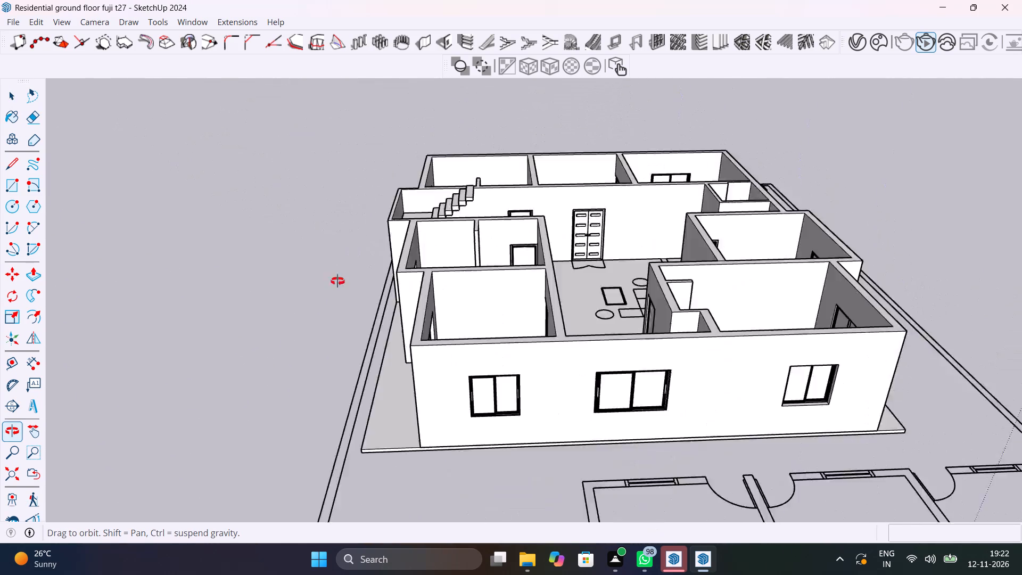
{"action": "middle_click_drag", "start_coordinate": [337, 281], "coordinate": [151, 288]}
{"action": "left_click", "coordinate": [33, 20]}
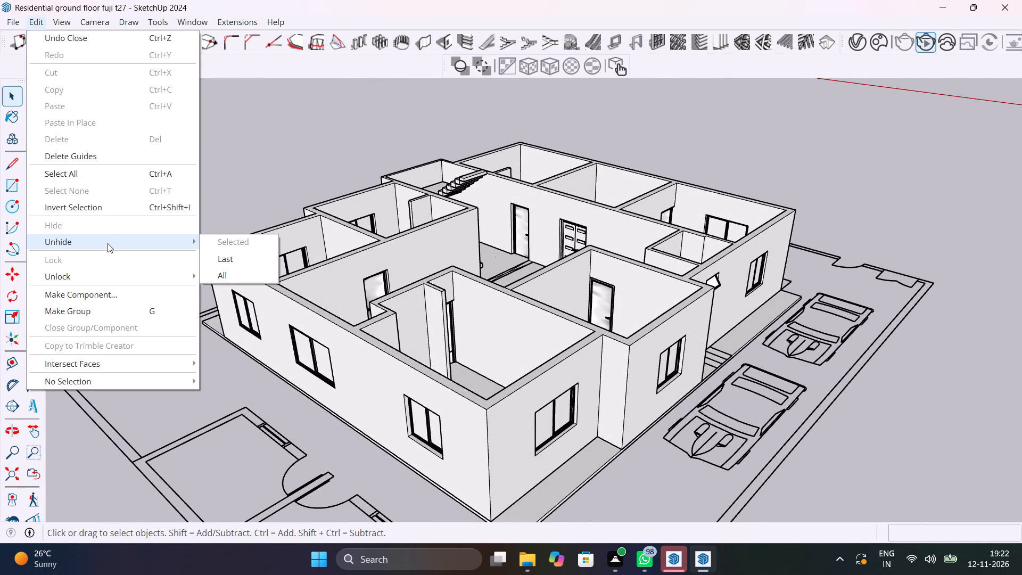
{"action": "left_click", "coordinate": [230, 277]}
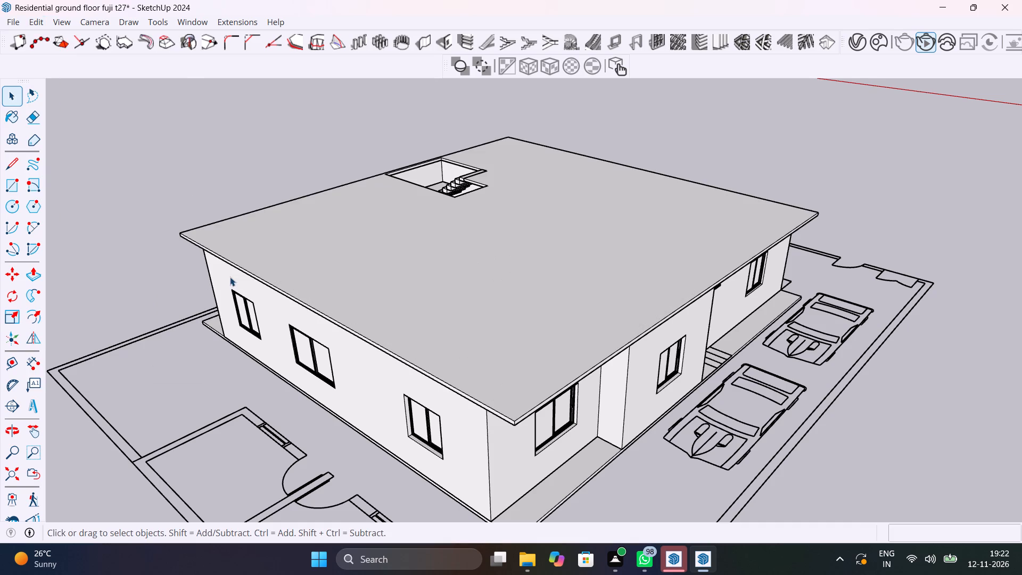
Copy the ground-floor wall group straight up 10' 4" from its base corner onto the roof slab as the upper floor.
{"action": "middle_click_drag", "start_coordinate": [517, 264], "coordinate": [72, 205]}
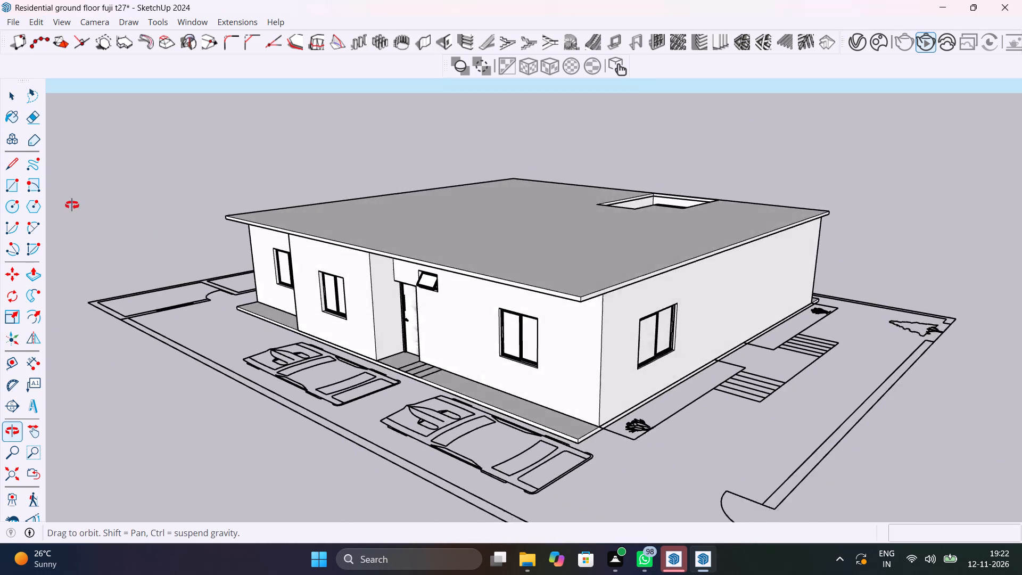
{"action": "middle_click_drag", "start_coordinate": [72, 205], "coordinate": [98, 267]}
{"action": "left_click", "coordinate": [497, 379]}
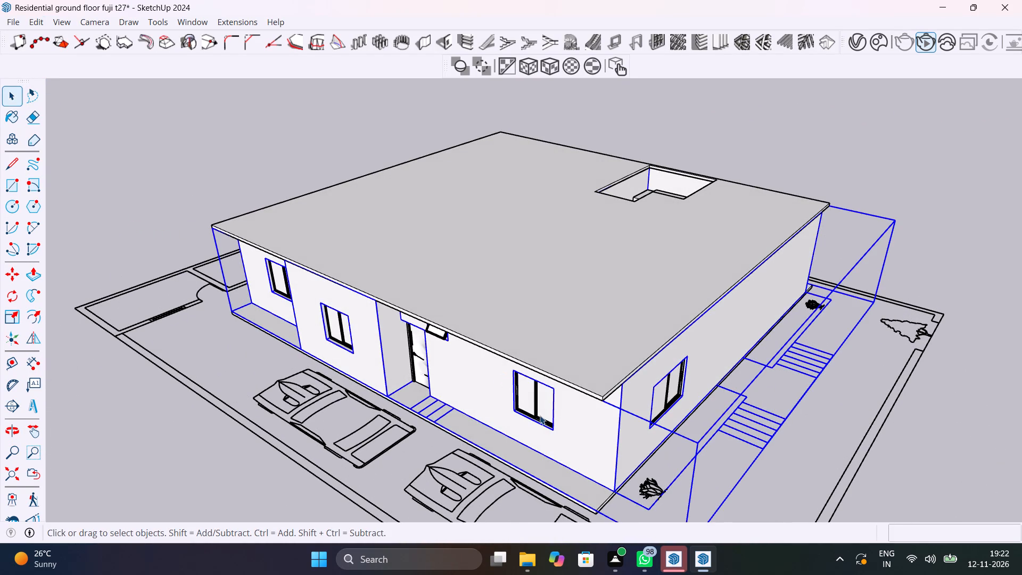
{"action": "left_click", "coordinate": [541, 413], "text": "shift"}
{"action": "middle_click_drag", "start_coordinate": [637, 433], "coordinate": [559, 387]}
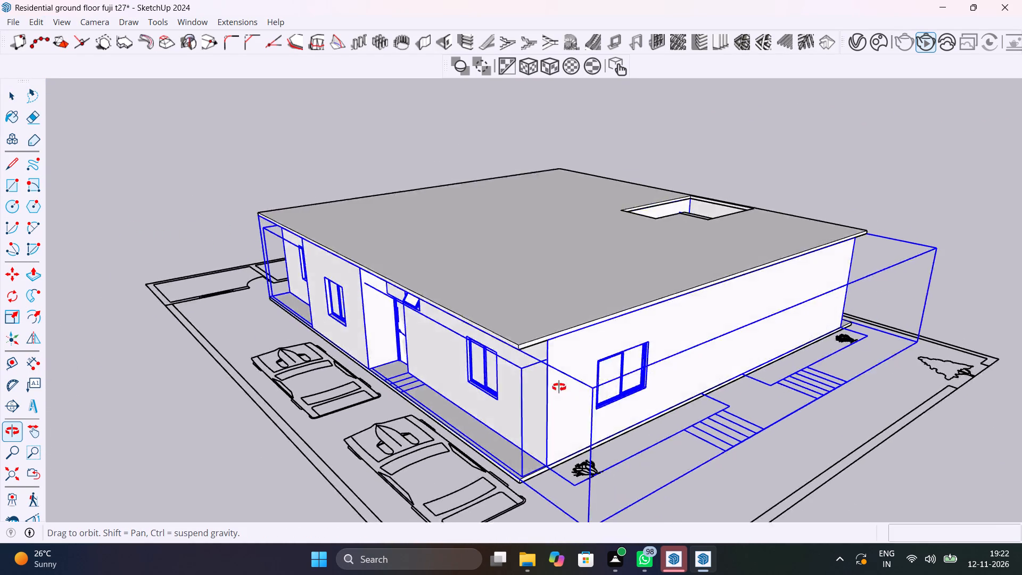
{"action": "middle_click_drag", "start_coordinate": [559, 387], "coordinate": [144, 352]}
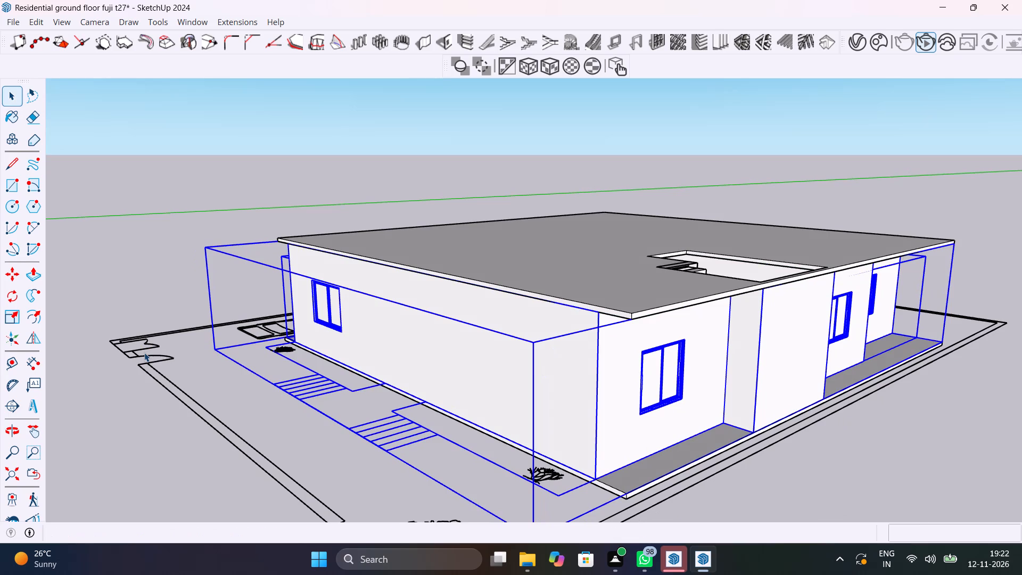
{"action": "key", "text": "m"}
{"action": "left_click", "coordinate": [599, 480]}
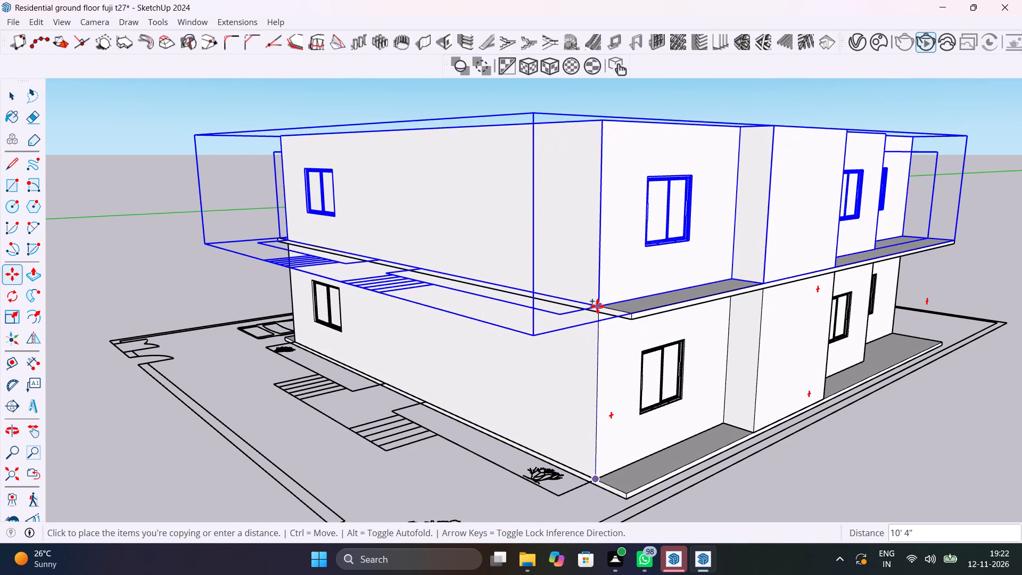
{"action": "scroll", "coordinate": [597, 310], "scroll_direction": "up", "scroll_amount": 8}
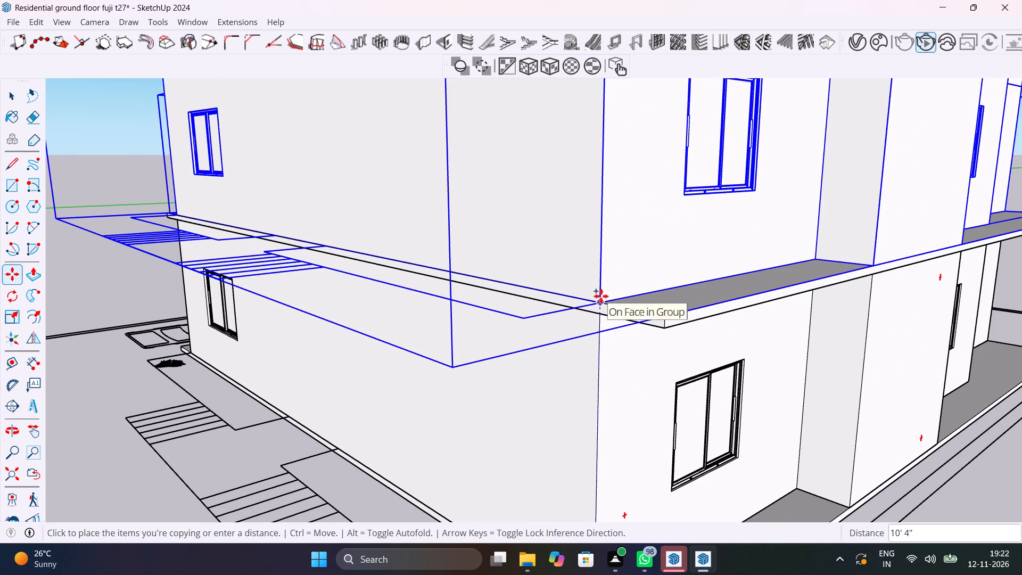
{"action": "left_click", "coordinate": [601, 300]}
{"action": "scroll", "coordinate": [570, 338], "scroll_direction": "down", "scroll_amount": 20}
{"action": "scroll", "coordinate": [570, 338], "scroll_direction": "down", "scroll_amount": 10}
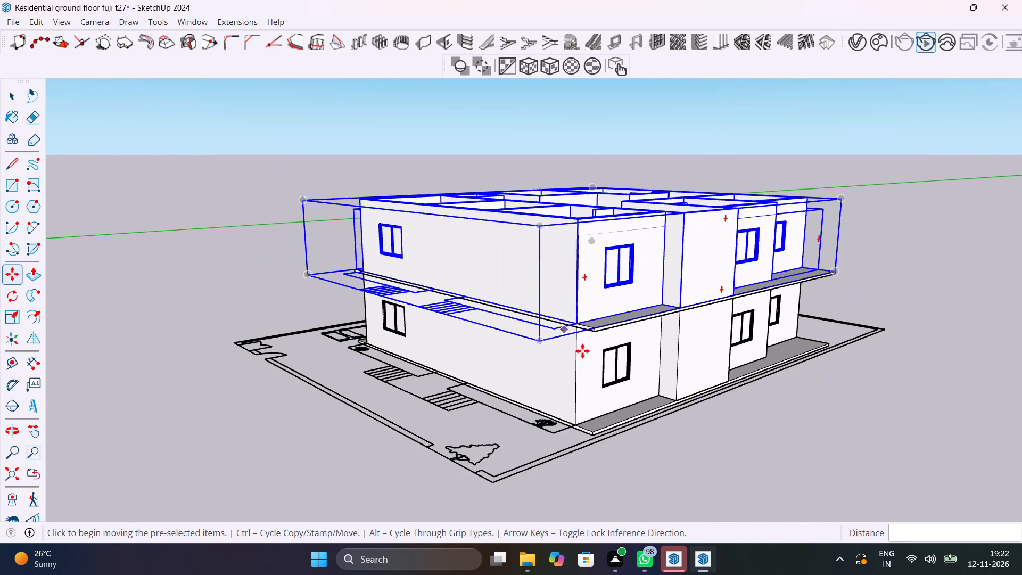
{"action": "key", "text": "space"}
{"action": "left_click", "coordinate": [870, 381]}
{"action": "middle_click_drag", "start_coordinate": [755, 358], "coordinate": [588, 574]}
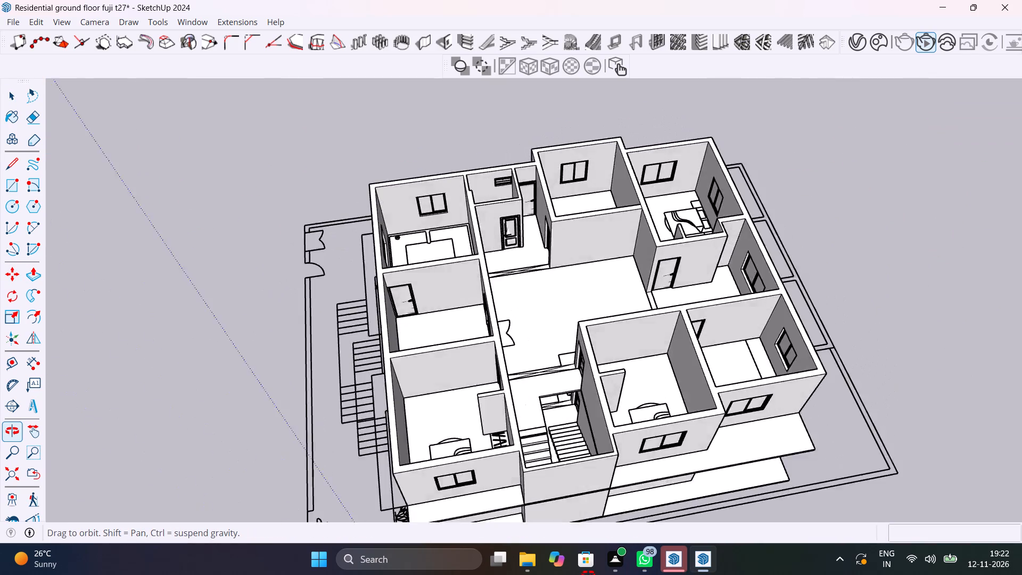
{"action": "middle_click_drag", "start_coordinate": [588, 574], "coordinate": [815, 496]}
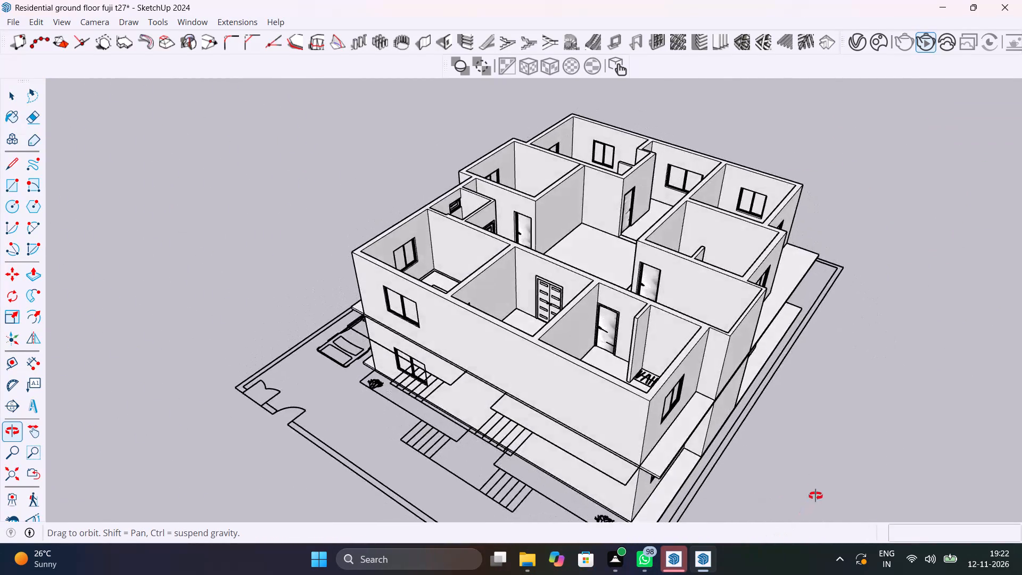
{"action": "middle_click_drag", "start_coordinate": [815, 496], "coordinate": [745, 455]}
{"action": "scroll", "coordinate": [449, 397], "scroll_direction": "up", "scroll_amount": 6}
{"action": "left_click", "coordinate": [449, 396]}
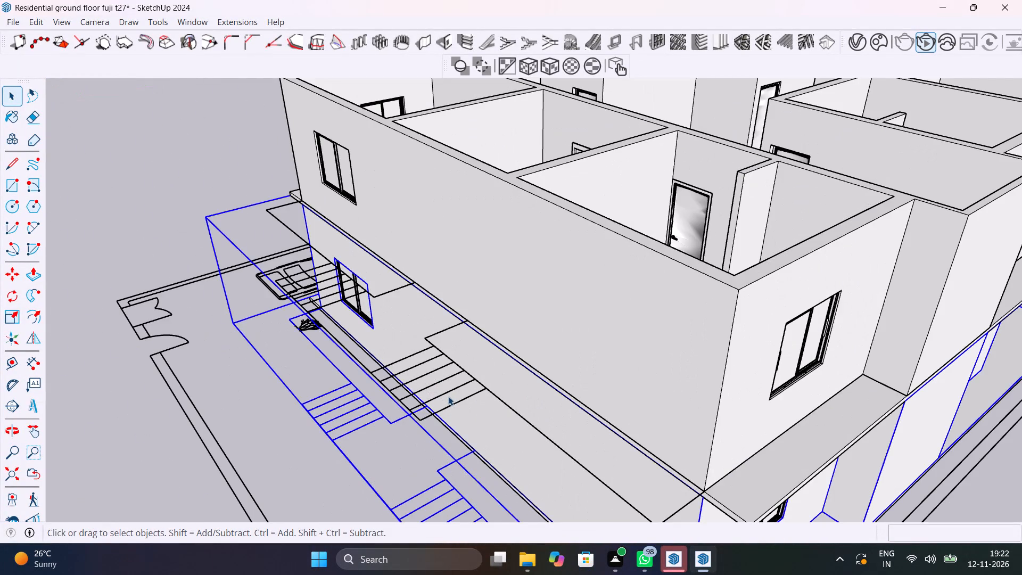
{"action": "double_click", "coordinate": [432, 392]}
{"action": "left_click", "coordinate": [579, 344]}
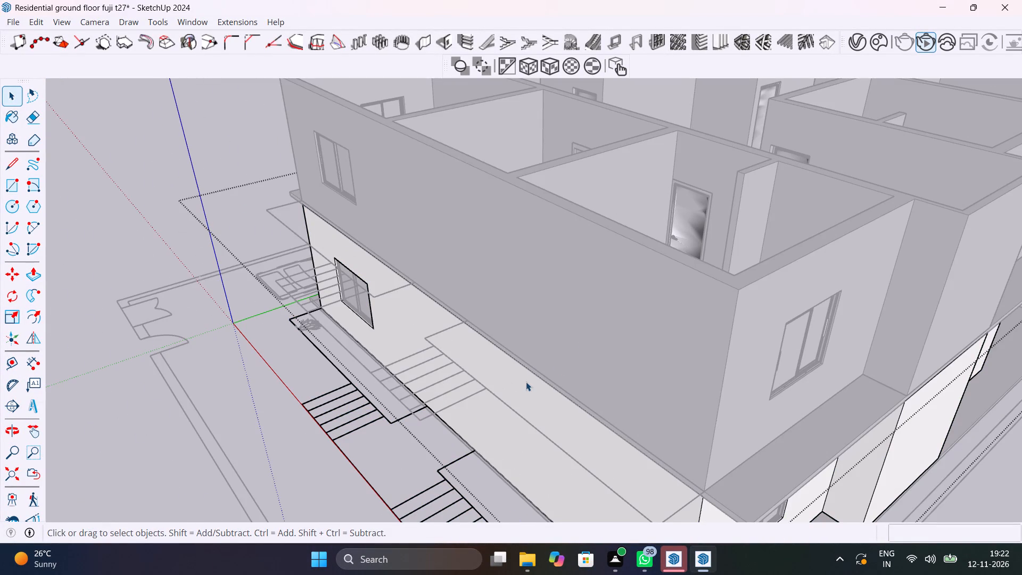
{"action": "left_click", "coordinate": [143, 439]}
In the upper-floor copy, erase the tread lines and outline of the longer entrance platform along the front wall.
{"action": "double_click", "coordinate": [397, 384]}
{"action": "left_click", "coordinate": [398, 387]}
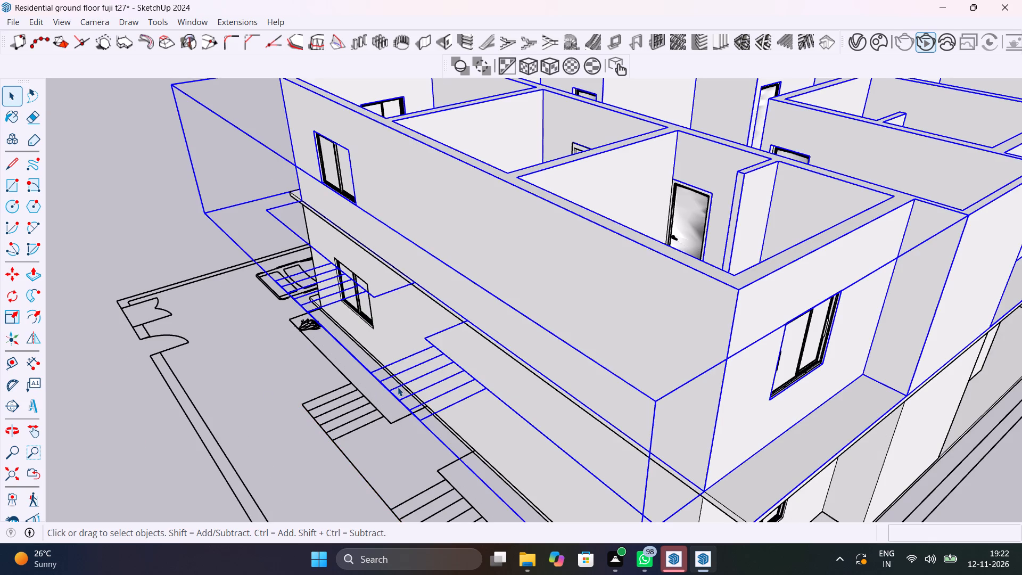
{"action": "double_click", "coordinate": [398, 387]}
{"action": "left_click", "coordinate": [397, 385]}
{"action": "scroll", "coordinate": [397, 385], "scroll_direction": "up", "scroll_amount": 4}
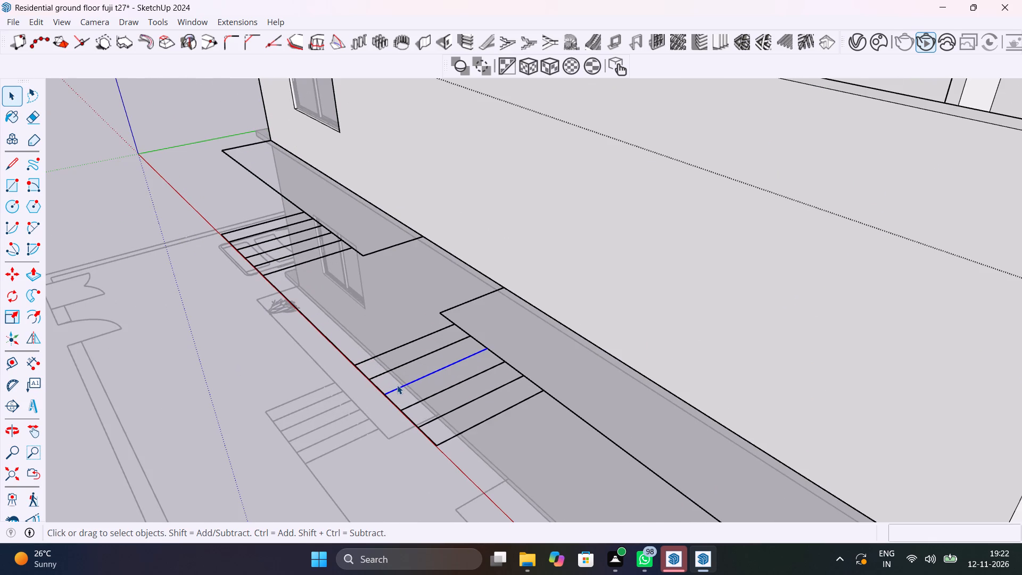
{"action": "key", "text": "e"}
{"action": "left_click_drag", "start_coordinate": [370, 357], "coordinate": [439, 423]}
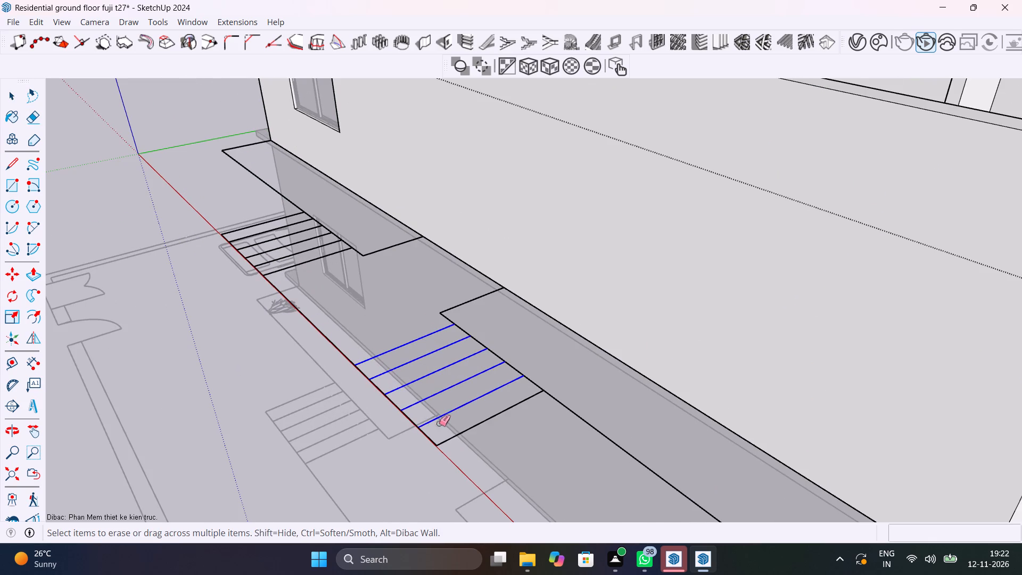
{"action": "left_click_drag", "start_coordinate": [439, 423], "coordinate": [457, 439]}
{"action": "left_click_drag", "start_coordinate": [532, 397], "coordinate": [545, 383]}
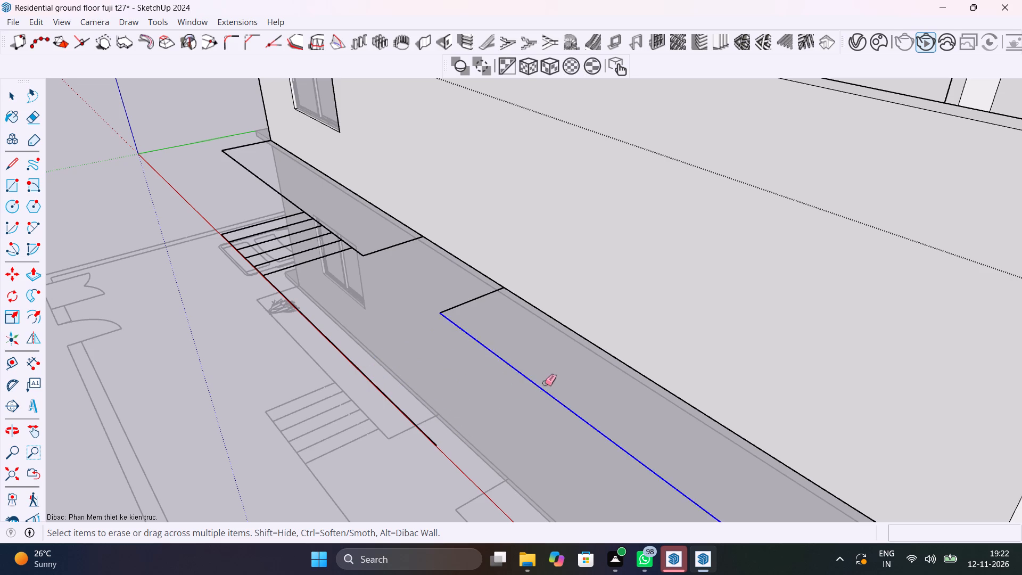
{"action": "left_click_drag", "start_coordinate": [489, 295], "coordinate": [480, 294]}
Erase the tread lines and outline of the shorter entrance platform on the upper-floor copy's front side.
{"action": "left_click_drag", "start_coordinate": [347, 255], "coordinate": [346, 246]}
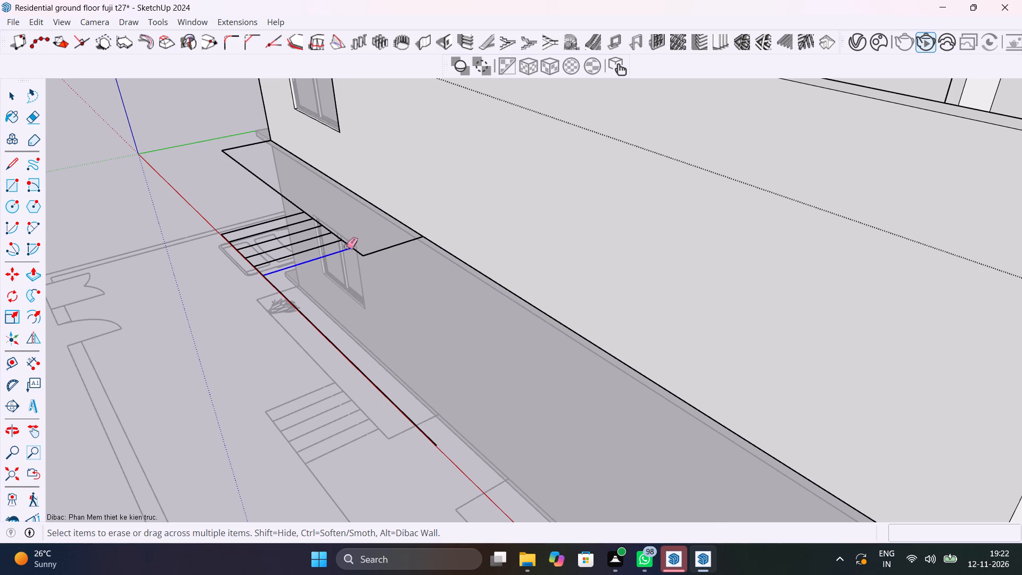
{"action": "left_click_drag", "start_coordinate": [346, 246], "coordinate": [281, 214]}
{"action": "left_click_drag", "start_coordinate": [287, 210], "coordinate": [307, 210]}
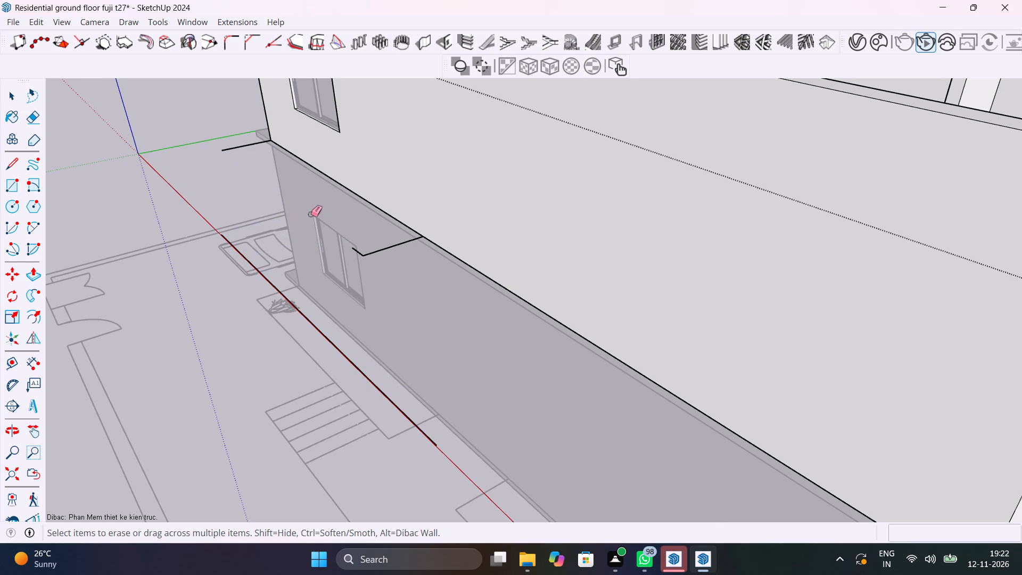
{"action": "left_click_drag", "start_coordinate": [351, 247], "coordinate": [375, 254]}
Erase the remaining front line of the entrance steps and the short leftover platform edges at the upper floor's corners.
{"action": "middle_click_drag", "start_coordinate": [273, 276], "coordinate": [451, 466]}
{"action": "left_click_drag", "start_coordinate": [303, 331], "coordinate": [283, 331]}
{"action": "scroll", "coordinate": [282, 333], "scroll_direction": "down", "scroll_amount": 15}
{"action": "scroll", "coordinate": [354, 388], "scroll_direction": "up", "scroll_amount": 5}
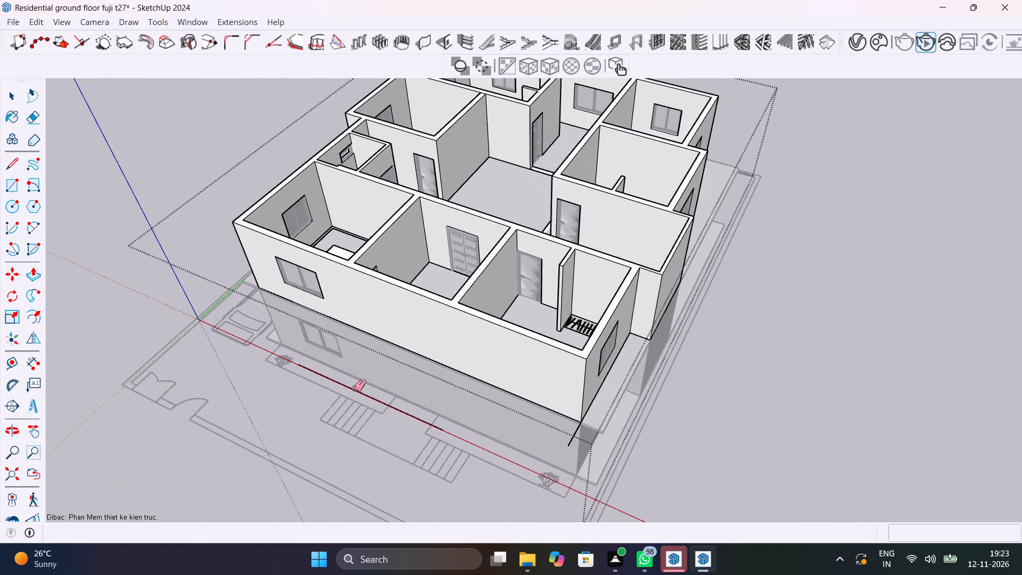
{"action": "left_click", "coordinate": [354, 388]}
{"action": "left_click_drag", "start_coordinate": [370, 393], "coordinate": [436, 427]}
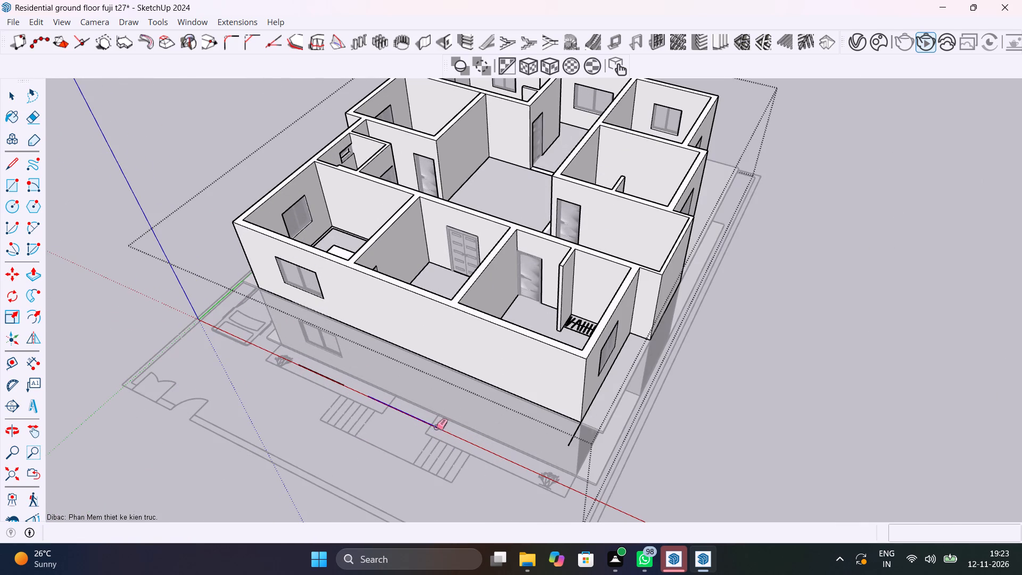
{"action": "left_click_drag", "start_coordinate": [436, 427], "coordinate": [445, 430]}
{"action": "left_click_drag", "start_coordinate": [355, 385], "coordinate": [290, 360]}
{"action": "scroll", "coordinate": [309, 368], "scroll_direction": "down", "scroll_amount": 4}
{"action": "scroll", "coordinate": [489, 424], "scroll_direction": "up", "scroll_amount": 5}
{"action": "left_click_drag", "start_coordinate": [511, 414], "coordinate": [506, 412]}
Check the stair, rear and parking sides of the upper-floor copy for leftover ground-floor lines.
{"action": "middle_click_drag", "start_coordinate": [546, 402], "coordinate": [166, 369]}
{"action": "middle_click_drag", "start_coordinate": [533, 351], "coordinate": [492, 347]}
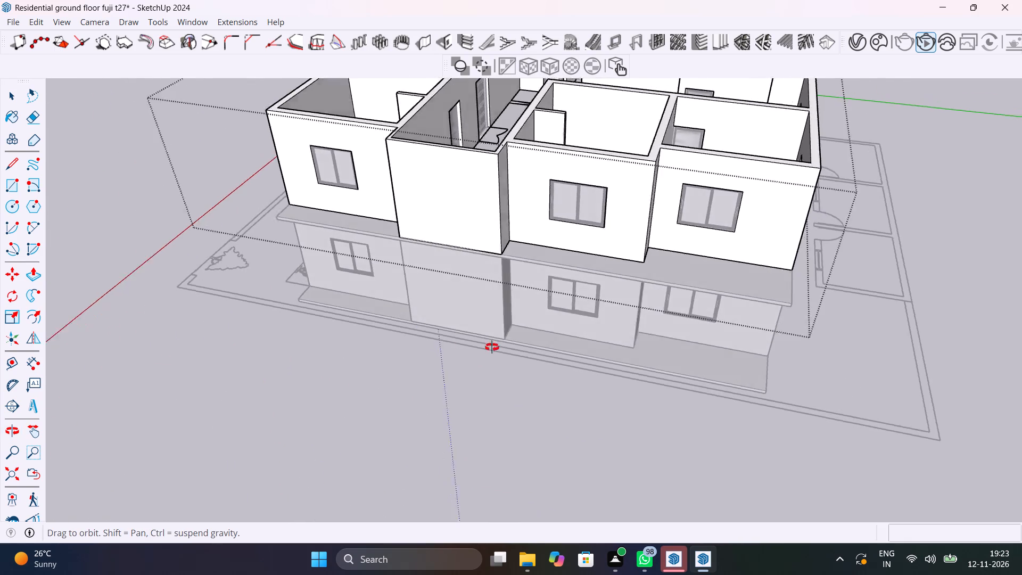
{"action": "middle_click_drag", "start_coordinate": [492, 347], "coordinate": [83, 335]}
{"action": "middle_click_drag", "start_coordinate": [498, 349], "coordinate": [155, 355]}
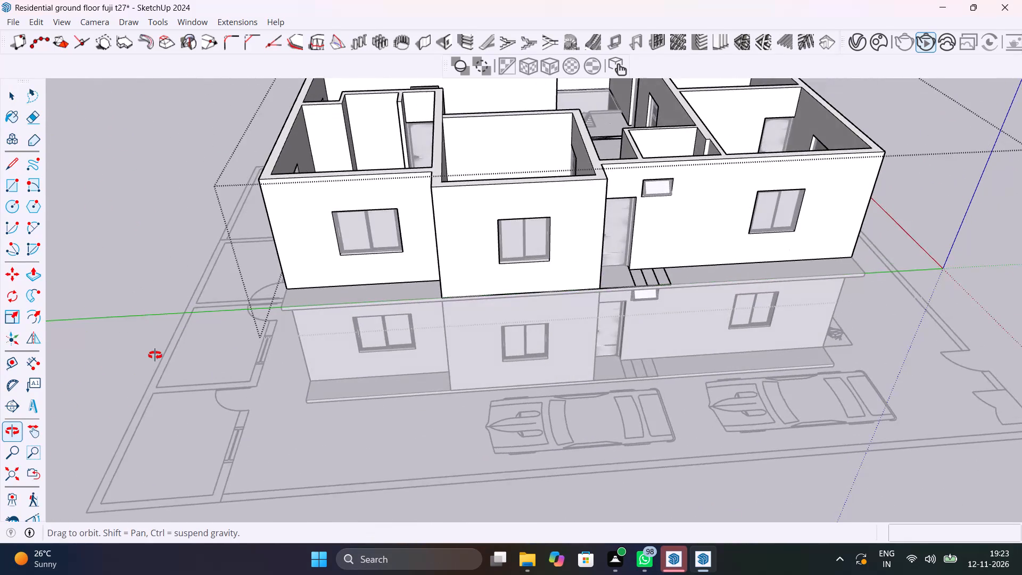
{"action": "middle_click_drag", "start_coordinate": [155, 355], "coordinate": [309, 345]}
{"action": "key", "text": "space"}
{"action": "left_click", "coordinate": [185, 210]}
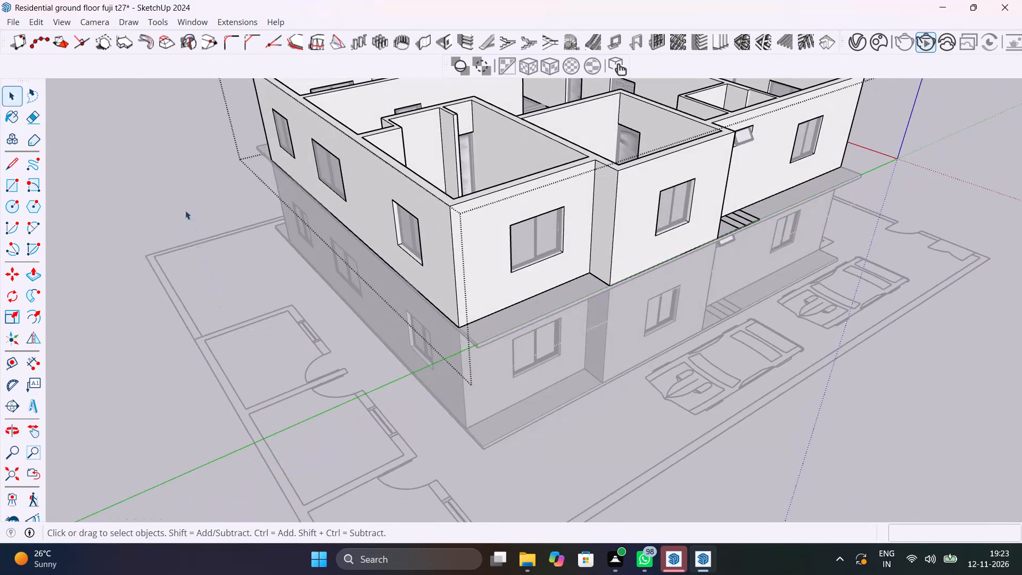
Close the upper-floor group and examine its parking-side entrance for leftover step lines.
{"action": "scroll", "coordinate": [193, 219], "scroll_direction": "down", "scroll_amount": 4}
{"action": "left_click", "coordinate": [185, 218]}
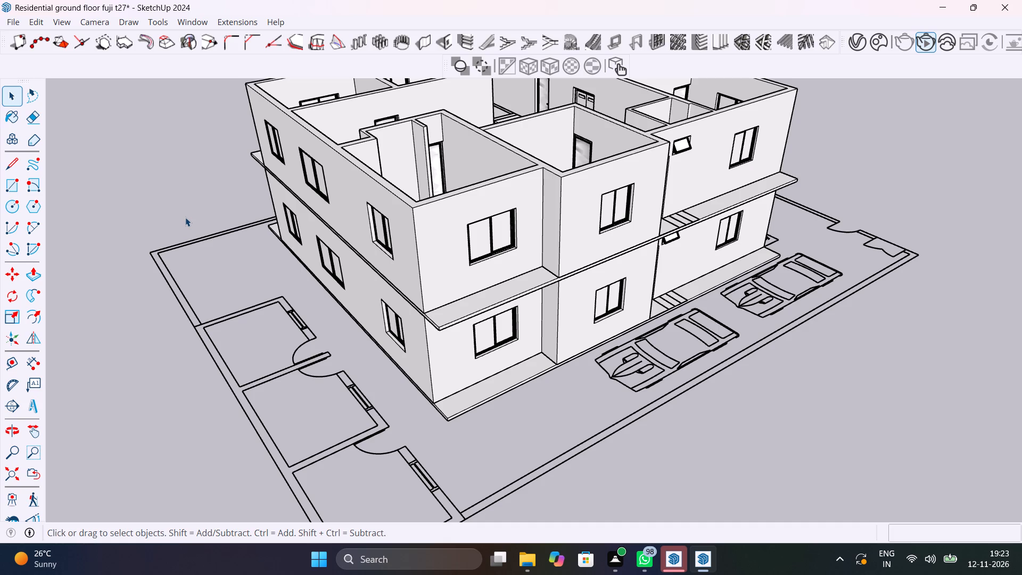
{"action": "left_click", "coordinate": [131, 304]}
{"action": "scroll", "coordinate": [243, 332], "scroll_direction": "down", "scroll_amount": 6}
{"action": "scroll", "coordinate": [436, 395], "scroll_direction": "up", "scroll_amount": 1}
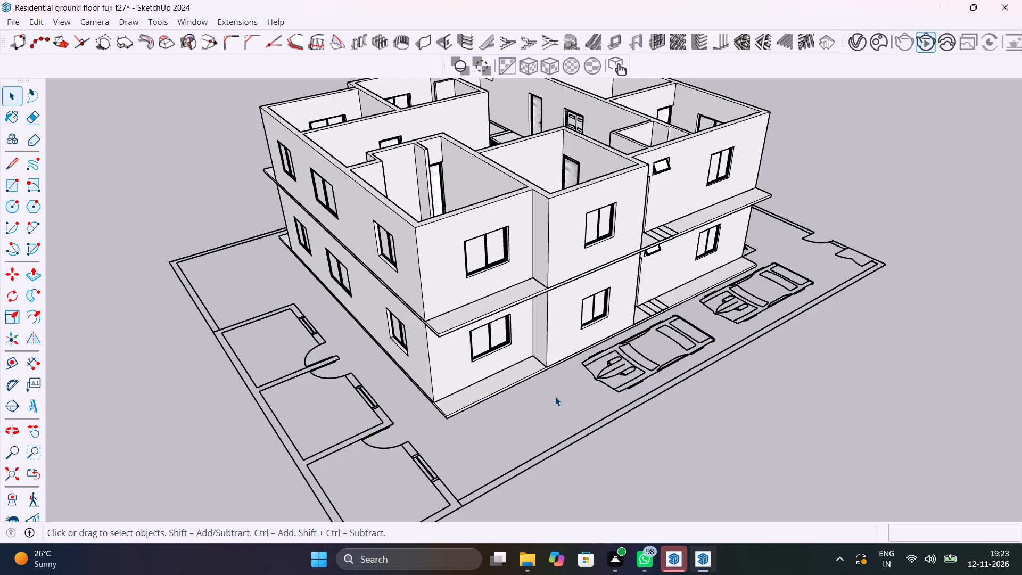
{"action": "scroll", "coordinate": [719, 301], "scroll_direction": "up", "scroll_amount": 3}
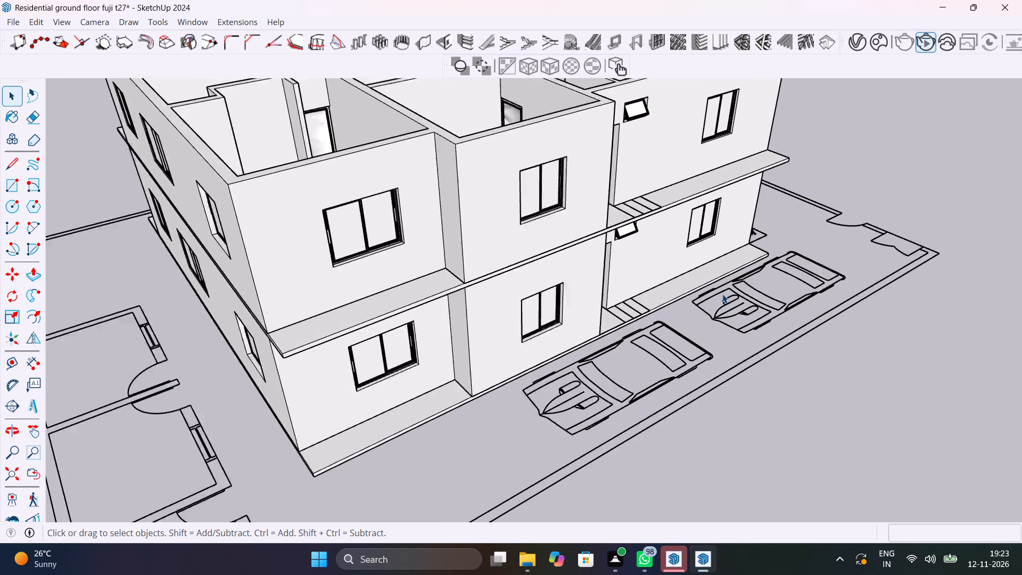
{"action": "scroll", "coordinate": [722, 294], "scroll_direction": "up", "scroll_amount": 1}
{"action": "middle_click_drag", "start_coordinate": [663, 235], "coordinate": [532, 334]}
{"action": "scroll", "coordinate": [548, 289], "scroll_direction": "up", "scroll_amount": 1}
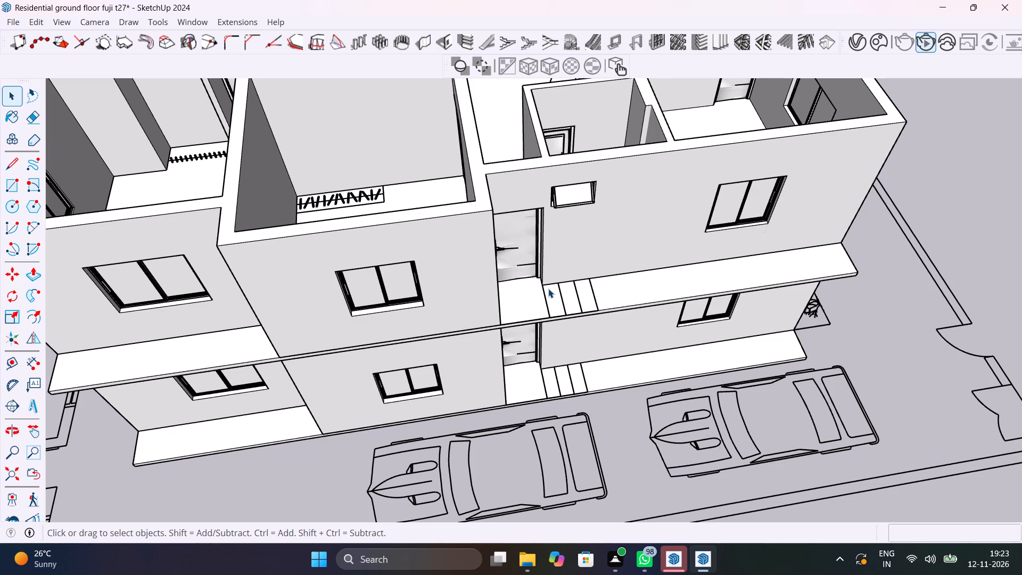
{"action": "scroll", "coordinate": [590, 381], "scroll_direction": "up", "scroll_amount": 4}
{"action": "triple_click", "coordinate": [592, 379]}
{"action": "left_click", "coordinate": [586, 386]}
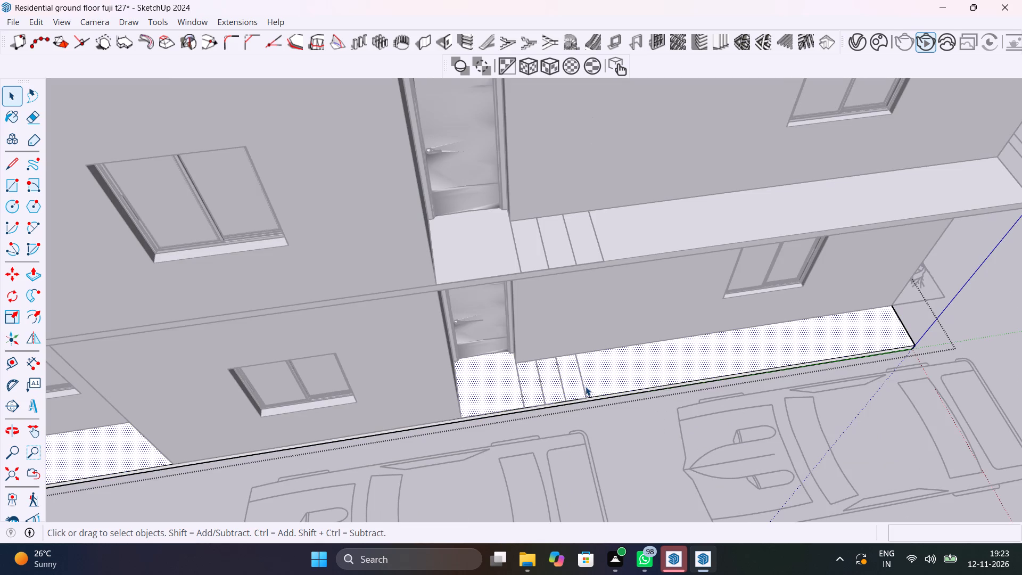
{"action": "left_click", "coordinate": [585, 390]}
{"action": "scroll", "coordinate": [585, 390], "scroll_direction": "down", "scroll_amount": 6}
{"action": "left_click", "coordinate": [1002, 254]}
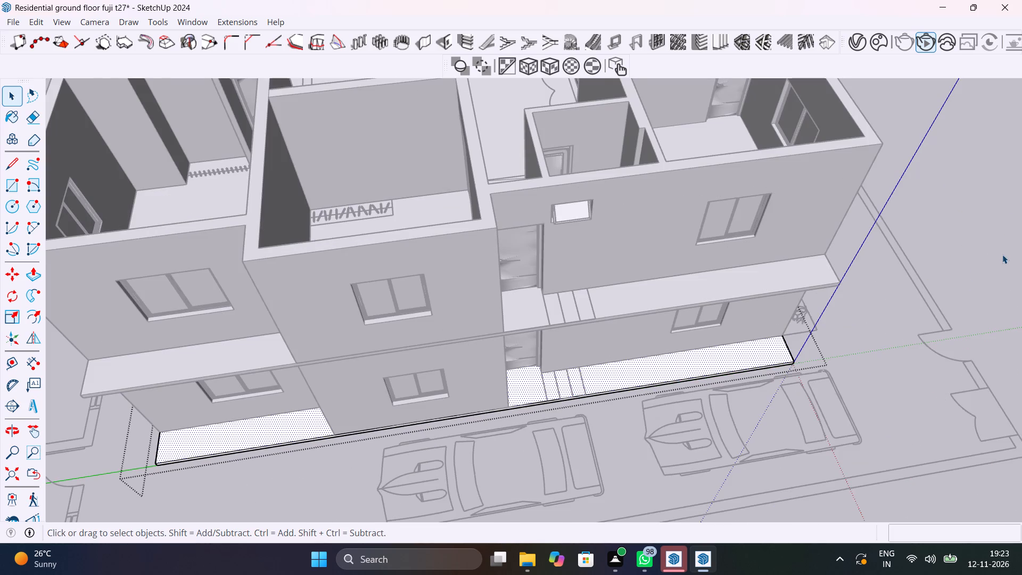
In the upper-floor wall group, erase the entrance tread lines and their outline beside the parking-side door, leaving the floor slab plain.
{"action": "left_click", "coordinate": [580, 314]}
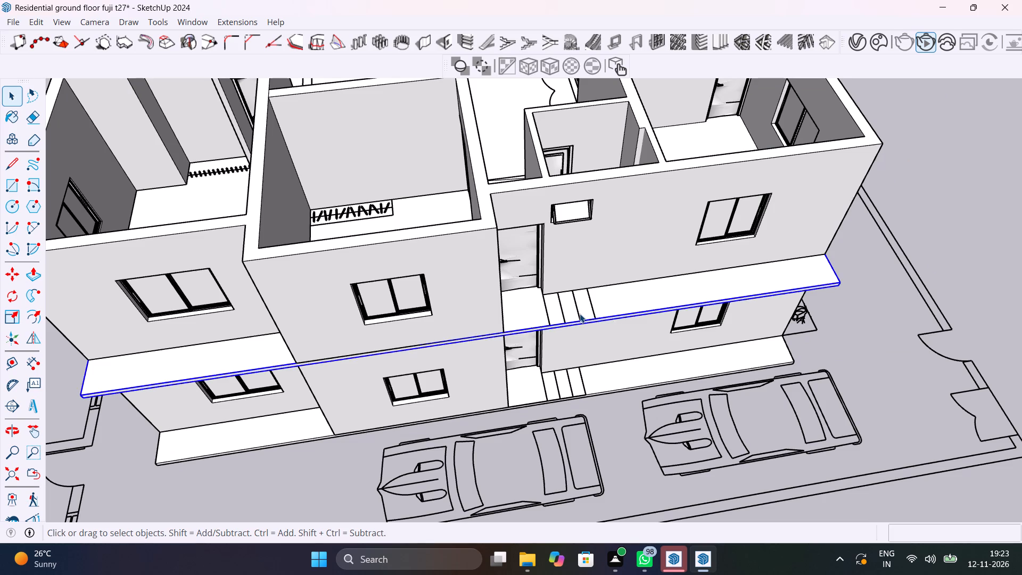
{"action": "double_click", "coordinate": [580, 314]}
{"action": "left_click", "coordinate": [578, 313]}
{"action": "double_click", "coordinate": [613, 262]}
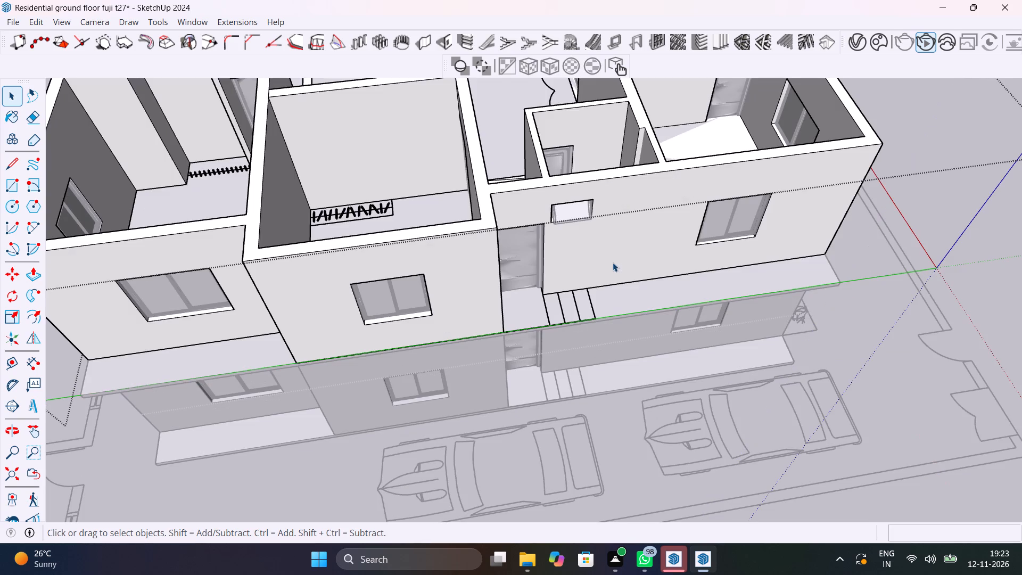
{"action": "left_click", "coordinate": [613, 262]}
{"action": "left_click", "coordinate": [592, 297]}
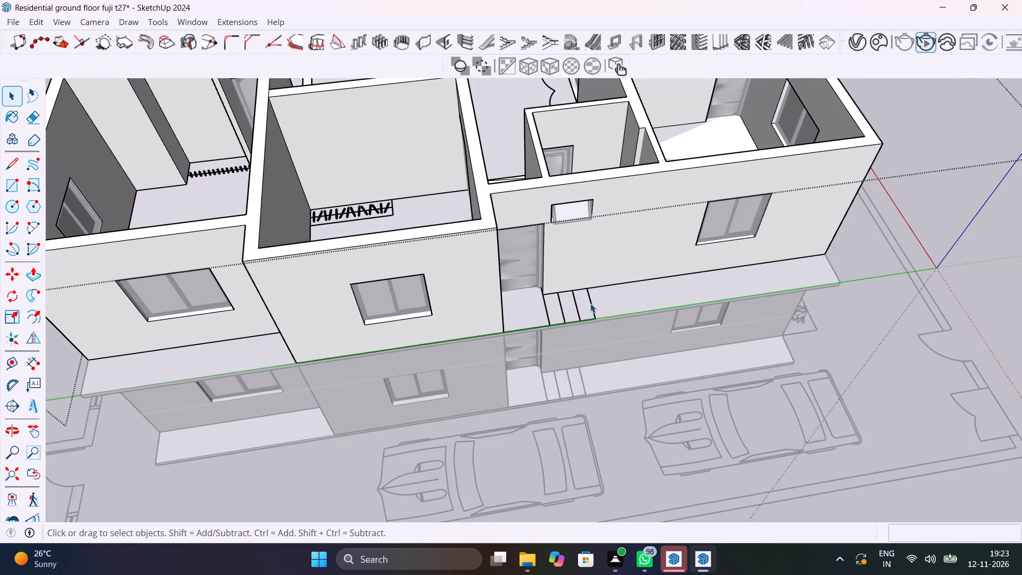
{"action": "left_click", "coordinate": [590, 303]}
{"action": "scroll", "coordinate": [594, 309], "scroll_direction": "up", "scroll_amount": 9}
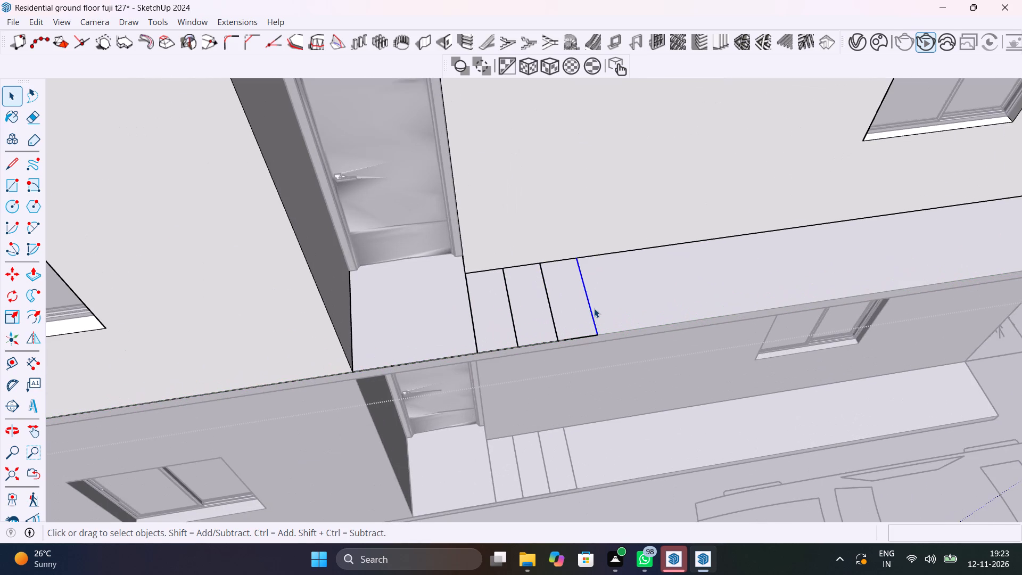
{"action": "key", "text": "e"}
{"action": "left_click_drag", "start_coordinate": [571, 299], "coordinate": [469, 317]}
{"action": "left_click_drag", "start_coordinate": [486, 317], "coordinate": [607, 298]}
{"action": "left_click_drag", "start_coordinate": [575, 329], "coordinate": [575, 337]}
{"action": "scroll", "coordinate": [575, 337], "scroll_direction": "down", "scroll_amount": 2}
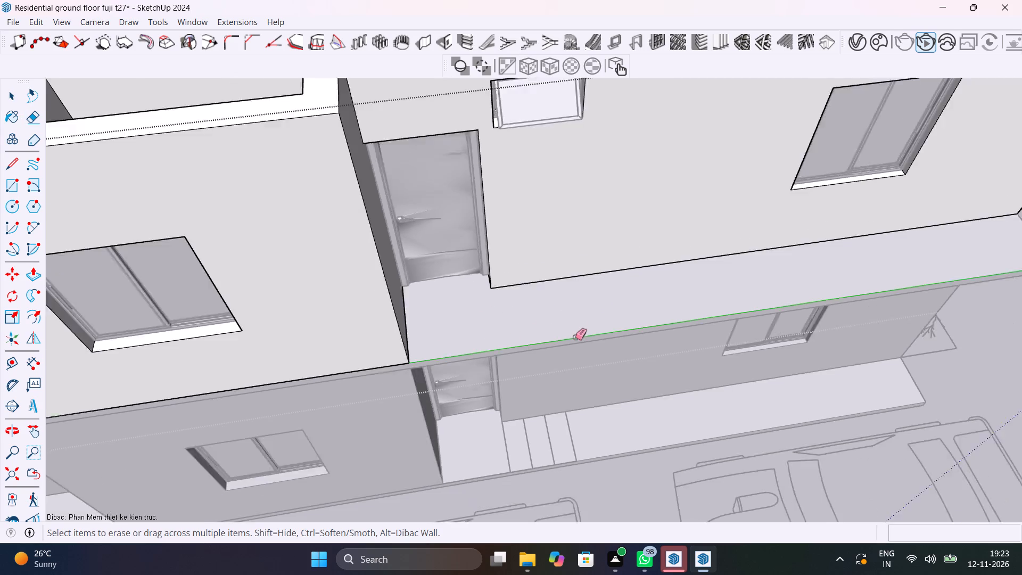
{"action": "scroll", "coordinate": [575, 337], "scroll_direction": "down", "scroll_amount": 10}
{"action": "key", "text": "space"}
{"action": "left_click", "coordinate": [942, 266]}
Save the two-storey model.
{"action": "middle_click_drag", "start_coordinate": [952, 362], "coordinate": [745, 308]}
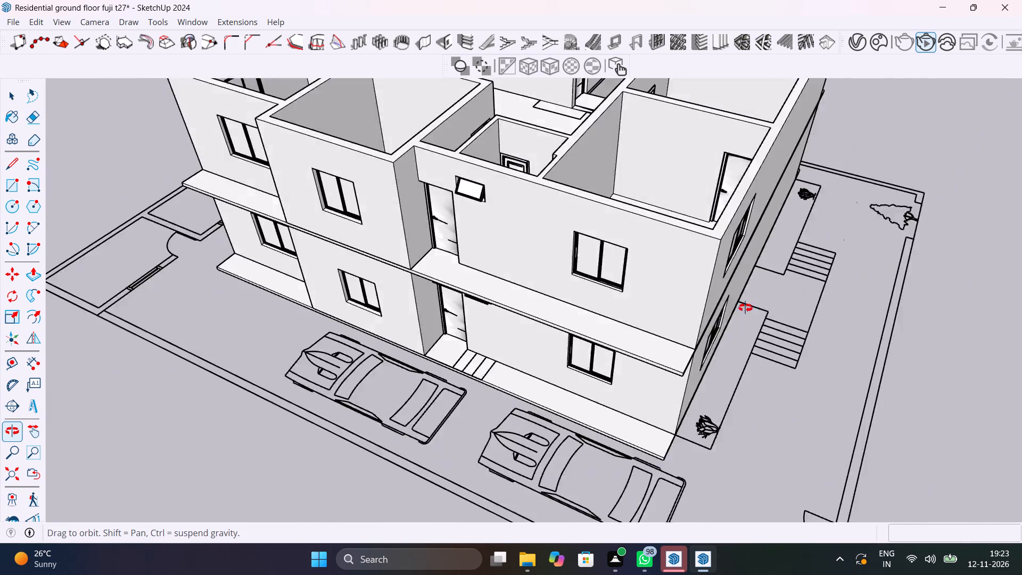
{"action": "middle_click_drag", "start_coordinate": [745, 308], "coordinate": [716, 219]}
{"action": "scroll", "coordinate": [746, 323], "scroll_direction": "down", "scroll_amount": 11}
{"action": "middle_click_drag", "start_coordinate": [762, 372], "coordinate": [767, 398]}
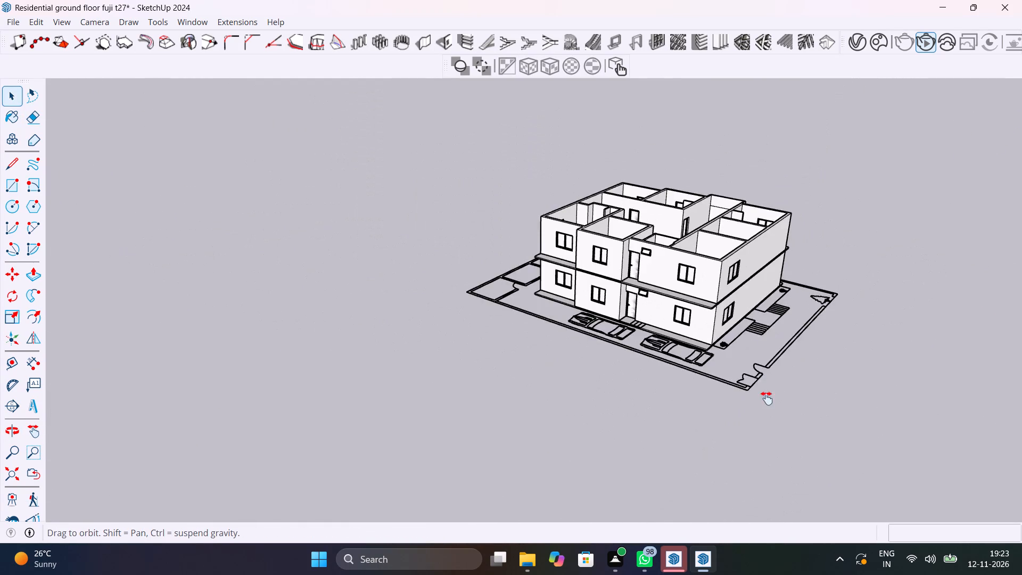
{"action": "middle_click_drag", "start_coordinate": [767, 398], "coordinate": [562, 495]}
{"action": "key", "text": "ctrl+s"}
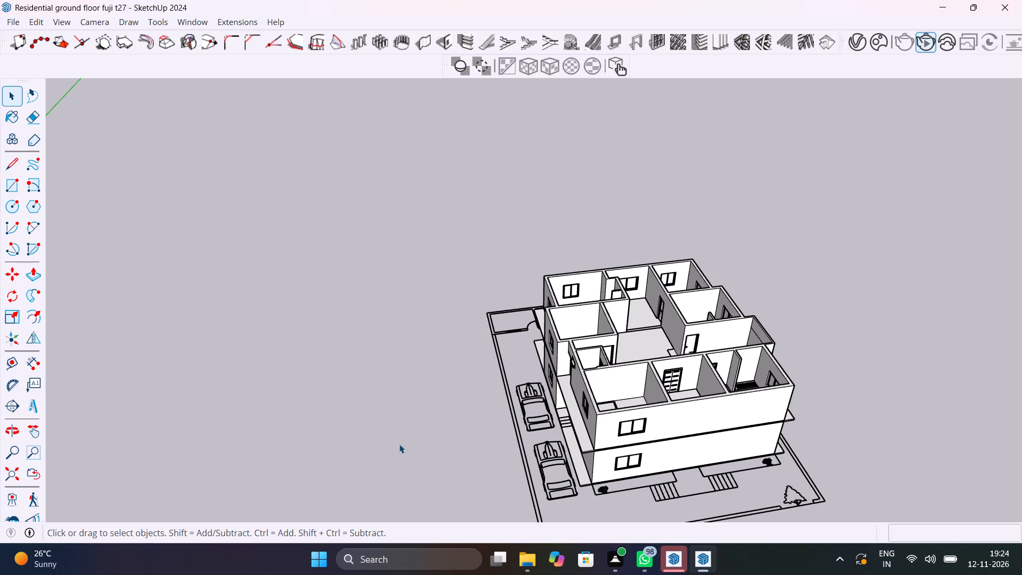
Render the upper floor's room layout with V-Ray from a high angle, review the image and close the frame buffer.
{"action": "scroll", "coordinate": [399, 444], "scroll_direction": "up", "scroll_amount": 1}
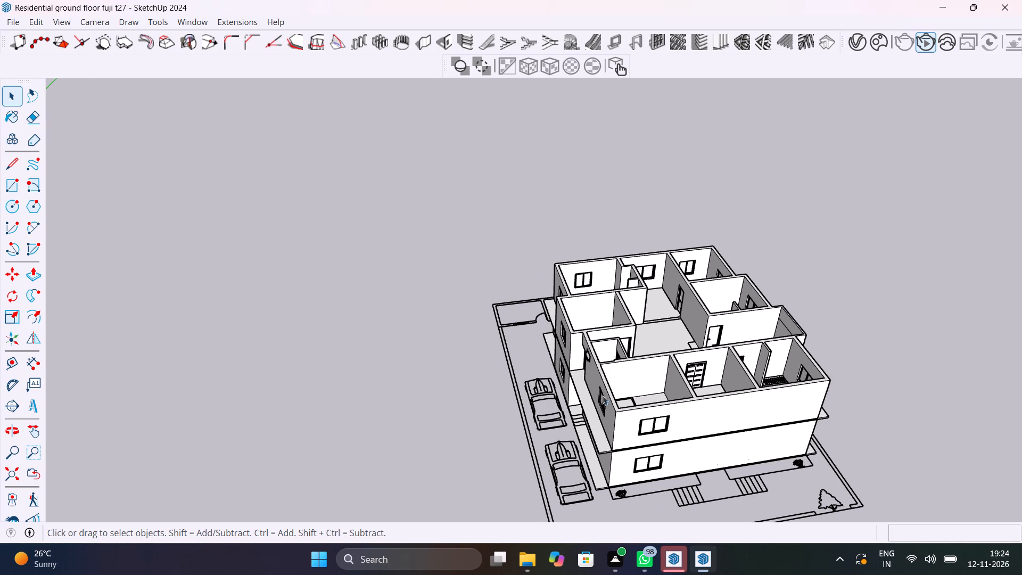
{"action": "scroll", "coordinate": [629, 395], "scroll_direction": "up", "scroll_amount": 3}
{"action": "middle_click_drag", "start_coordinate": [631, 394], "coordinate": [517, 522]}
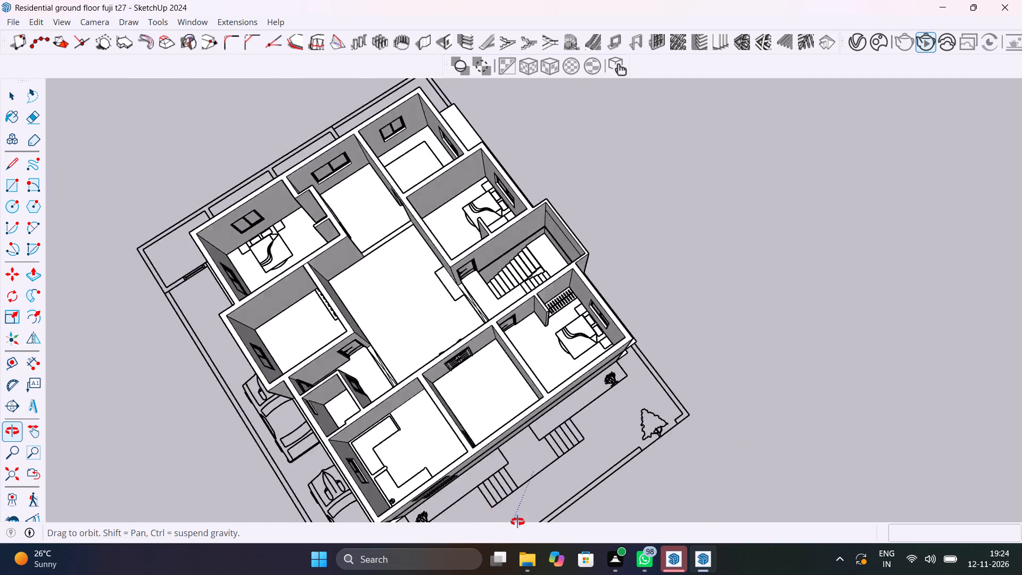
{"action": "middle_click_drag", "start_coordinate": [517, 522], "coordinate": [672, 405]}
{"action": "scroll", "coordinate": [672, 405], "scroll_direction": "up", "scroll_amount": 1}
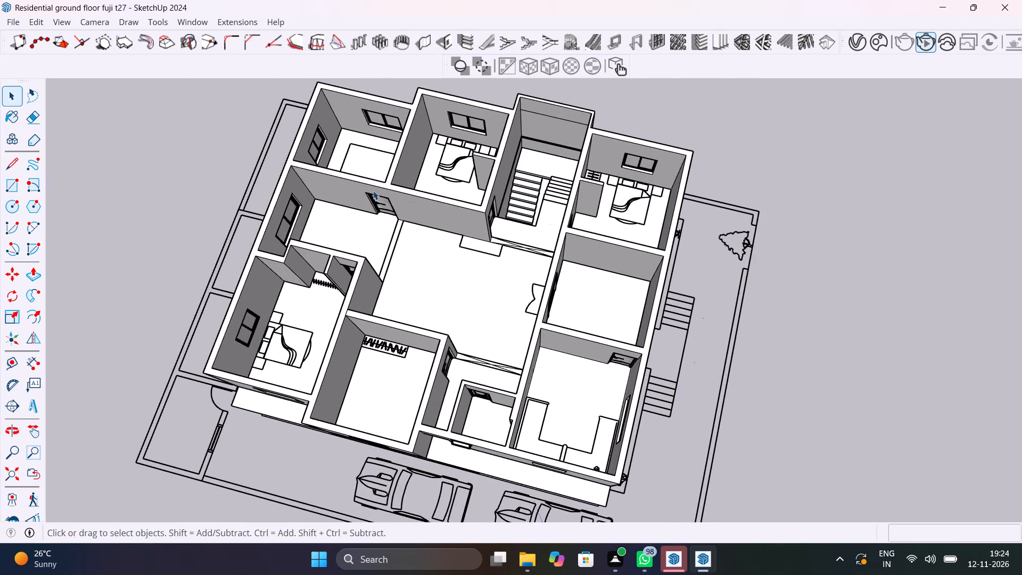
{"action": "left_click", "coordinate": [925, 42]}
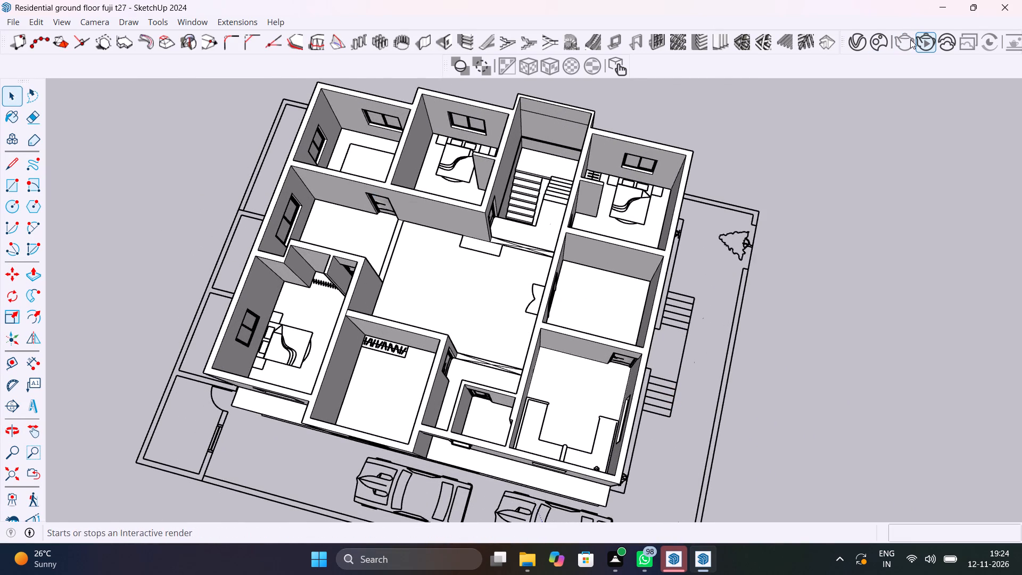
{"action": "left_click", "coordinate": [908, 42]}
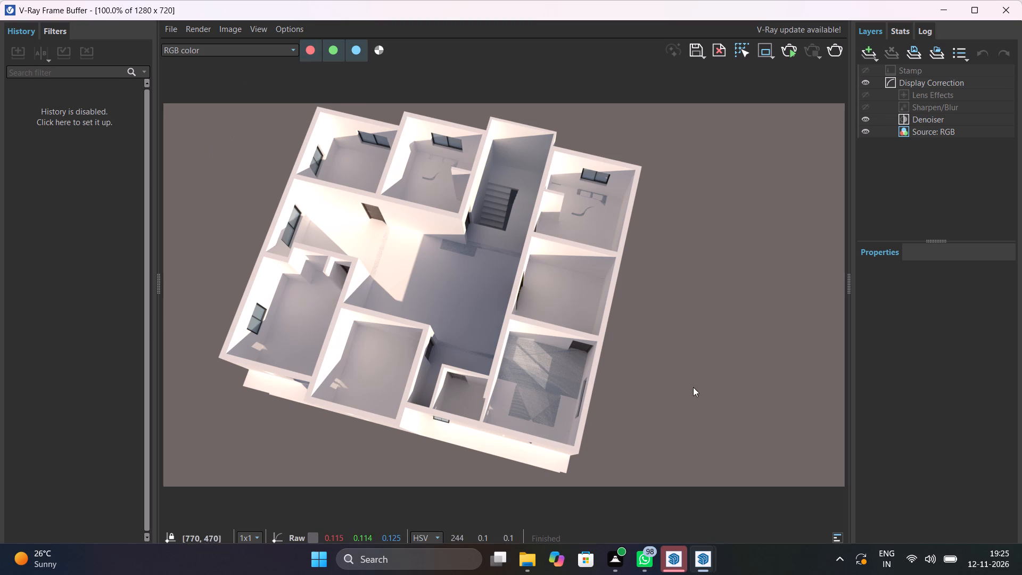
{"action": "left_click", "coordinate": [794, 47]}
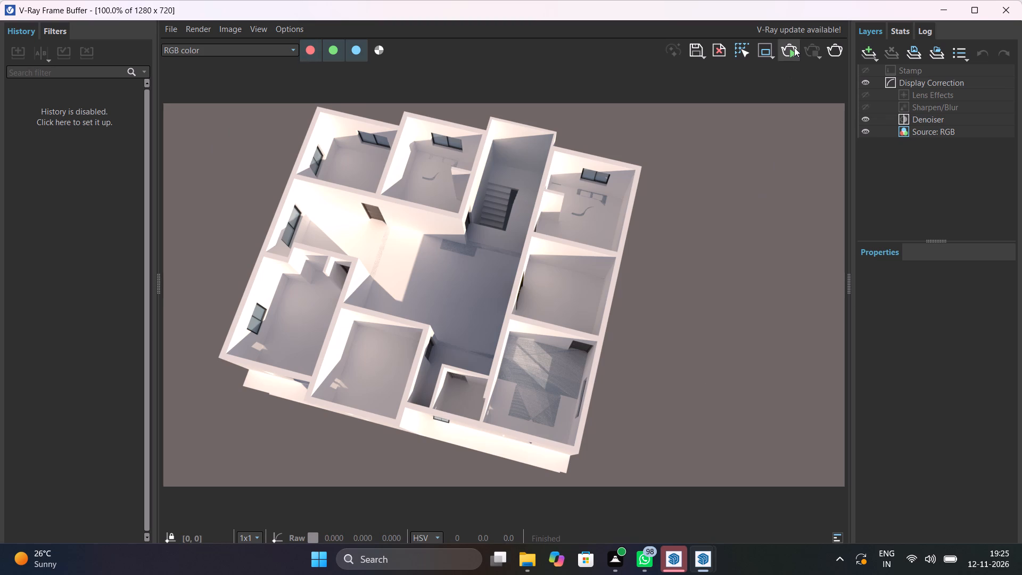
{"action": "left_click", "coordinate": [1005, 7]}
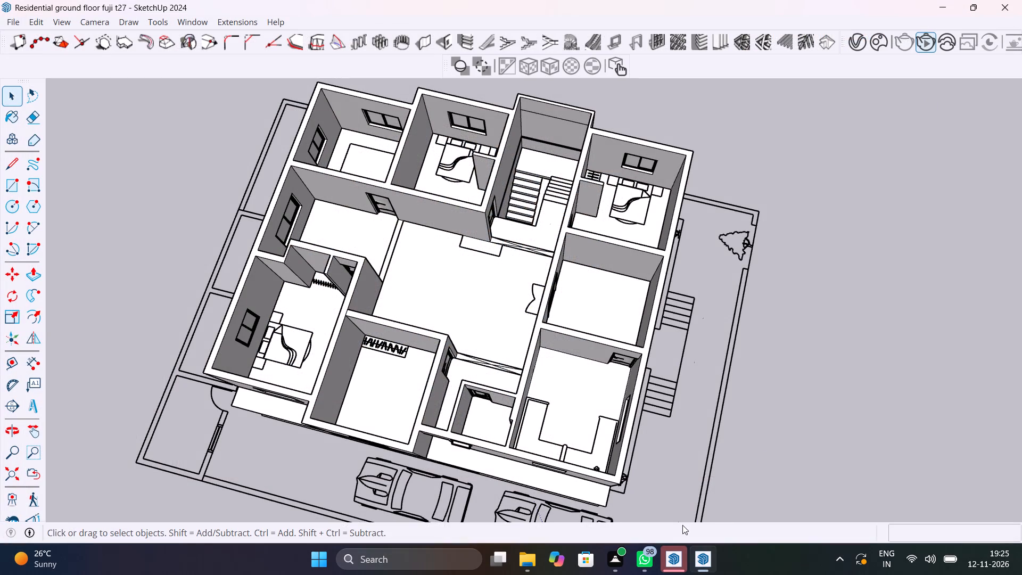
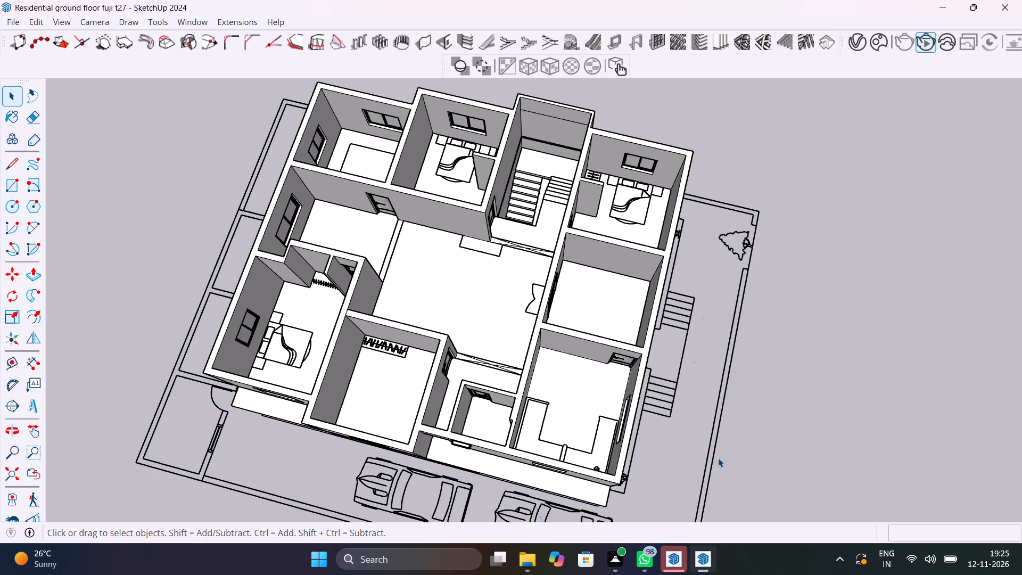
Save the two-storey model with the whole house in an angled overview.
{"action": "scroll", "coordinate": [786, 364], "scroll_direction": "down", "scroll_amount": 3}
{"action": "middle_click_drag", "start_coordinate": [797, 458], "coordinate": [675, 381]}
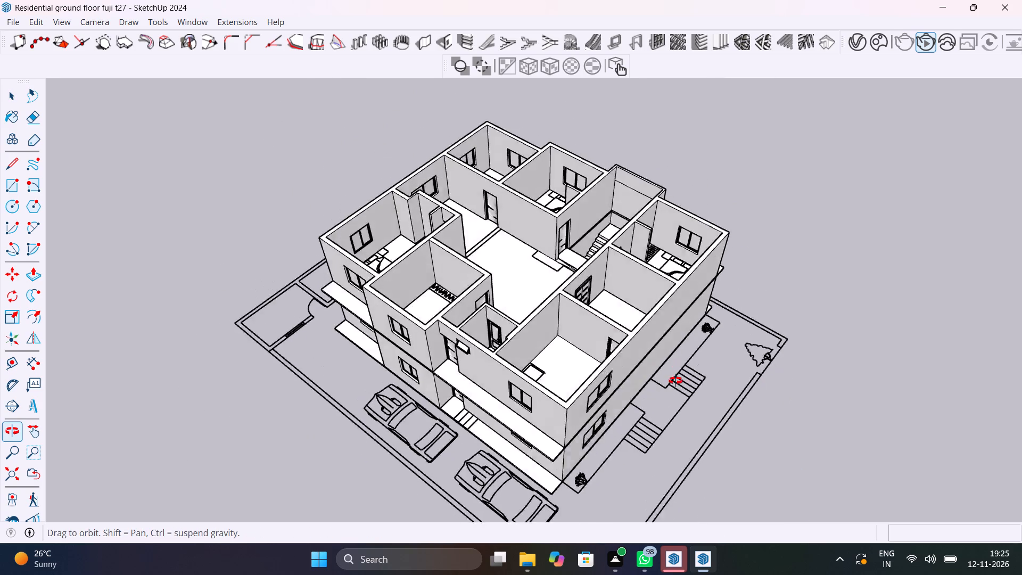
{"action": "middle_click_drag", "start_coordinate": [675, 381], "coordinate": [646, 373]}
{"action": "key", "text": "ctrl+s"}
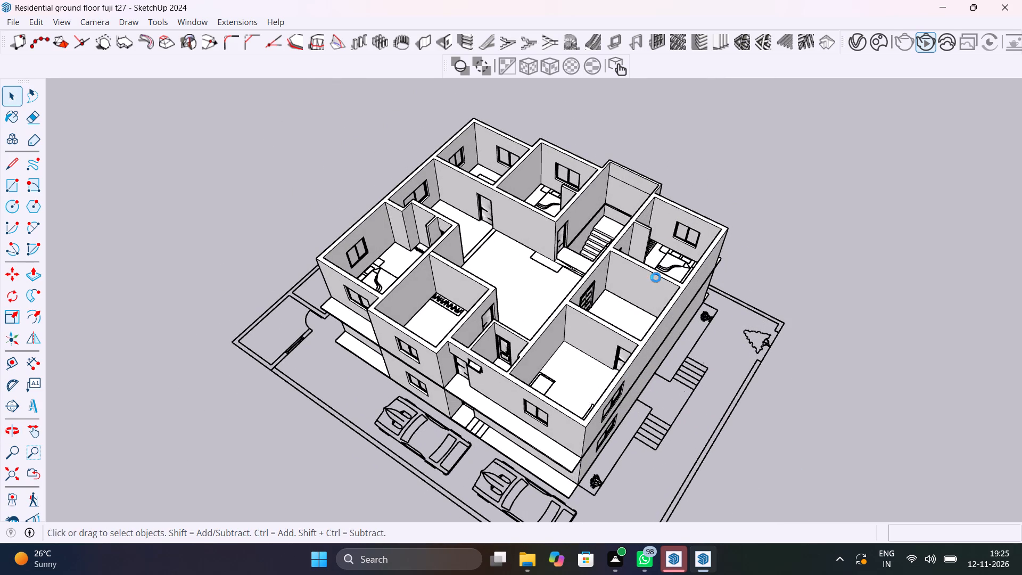
Open the upper-floor wall group and erase the stray horizontal line across the stairwell's end wall.
{"action": "scroll", "coordinate": [625, 228], "scroll_direction": "up", "scroll_amount": 18}
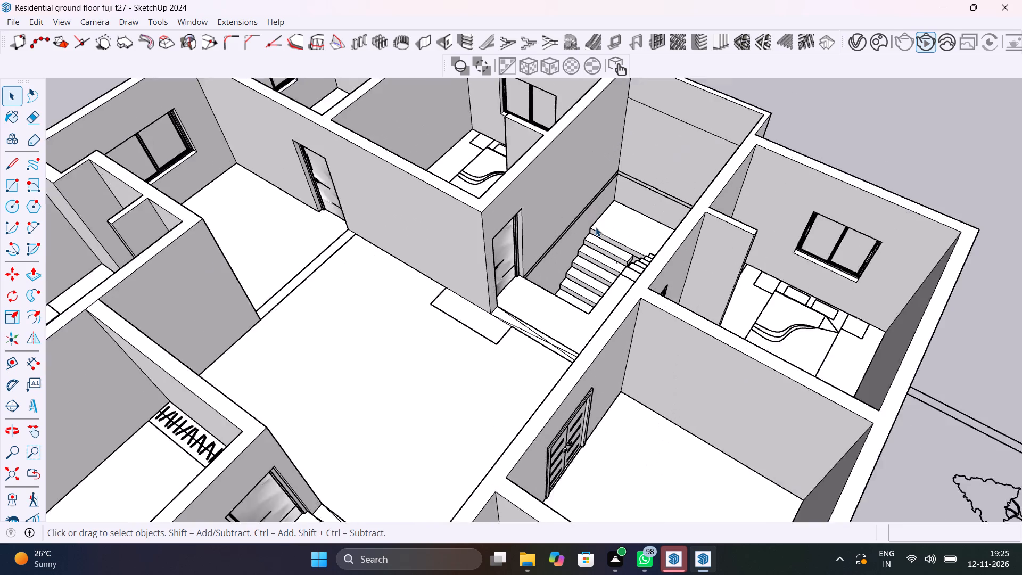
{"action": "scroll", "coordinate": [596, 227], "scroll_direction": "up", "scroll_amount": 1}
{"action": "middle_click_drag", "start_coordinate": [632, 248], "coordinate": [733, 258]}
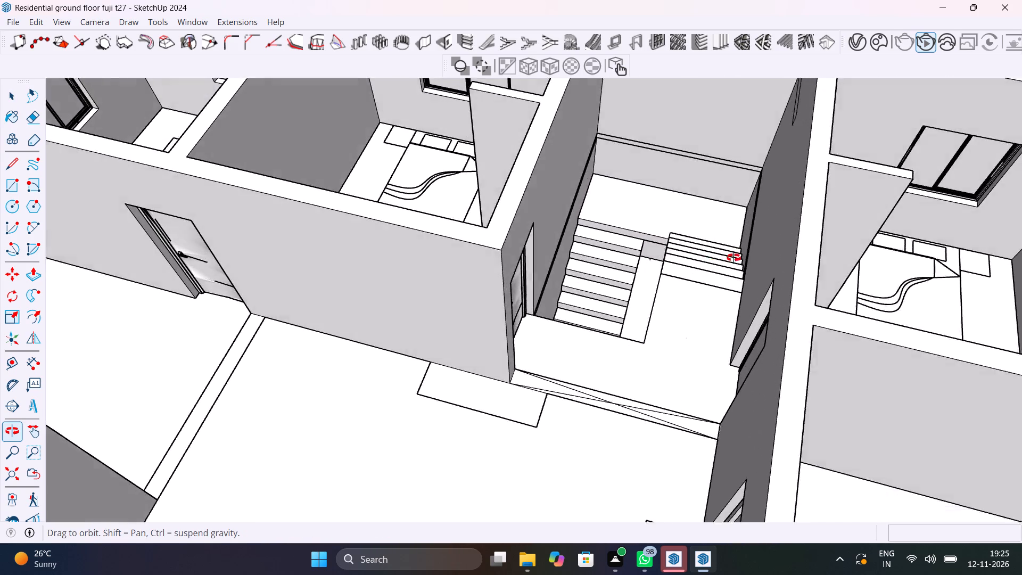
{"action": "middle_click_drag", "start_coordinate": [733, 258], "coordinate": [789, 363]}
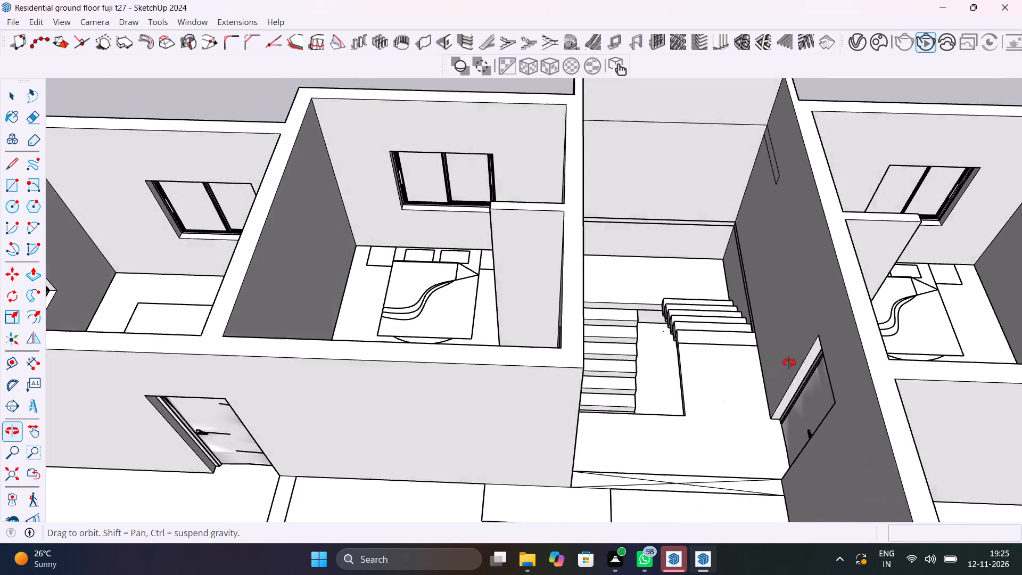
{"action": "middle_click_drag", "start_coordinate": [789, 363], "coordinate": [694, 471]}
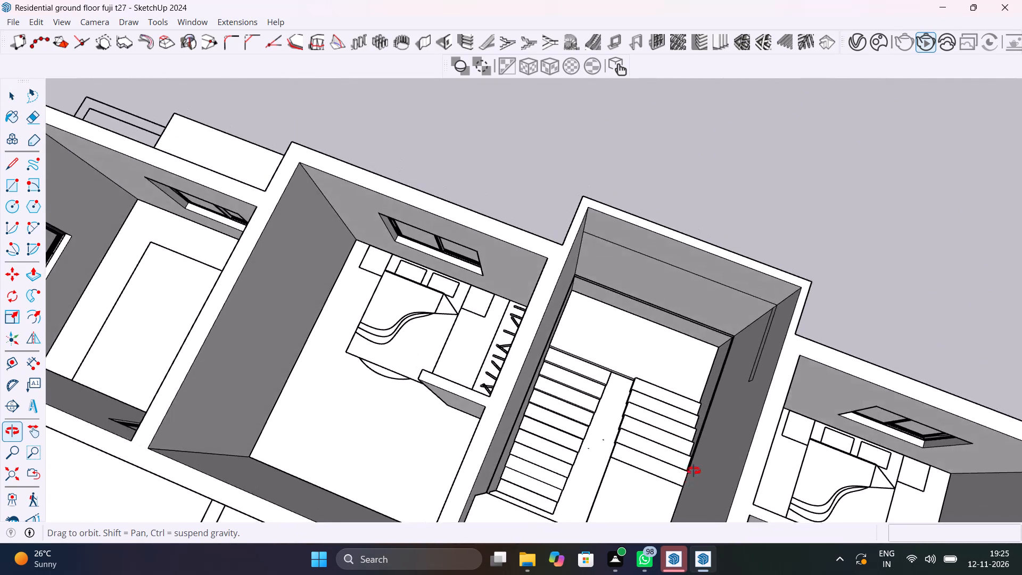
{"action": "middle_click_drag", "start_coordinate": [694, 471], "coordinate": [740, 422]}
{"action": "scroll", "coordinate": [764, 202], "scroll_direction": "up", "scroll_amount": 5}
{"action": "left_click", "coordinate": [763, 193]}
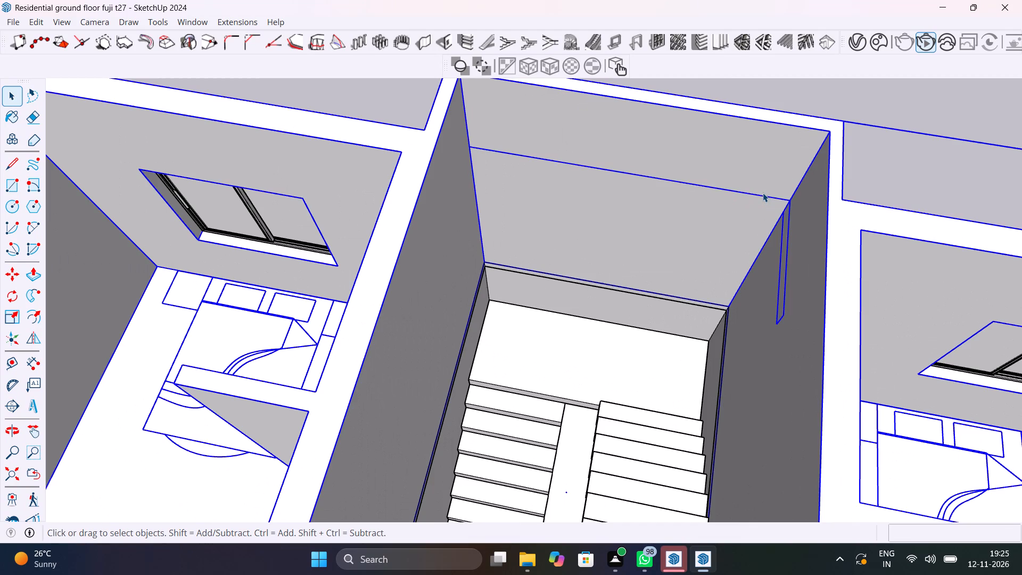
{"action": "double_click", "coordinate": [763, 193]}
{"action": "left_click", "coordinate": [772, 196]}
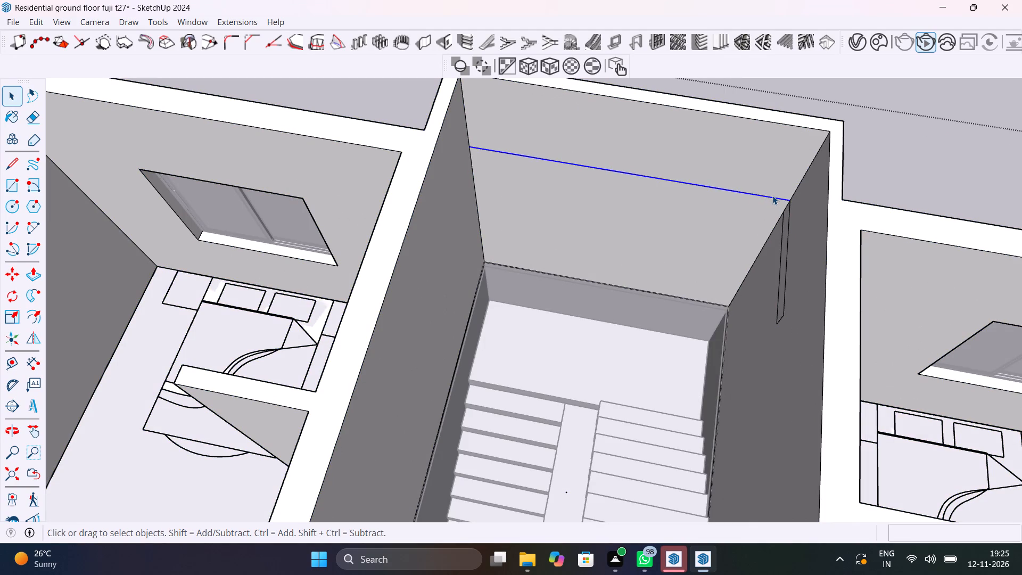
{"action": "key", "text": "Delete"}
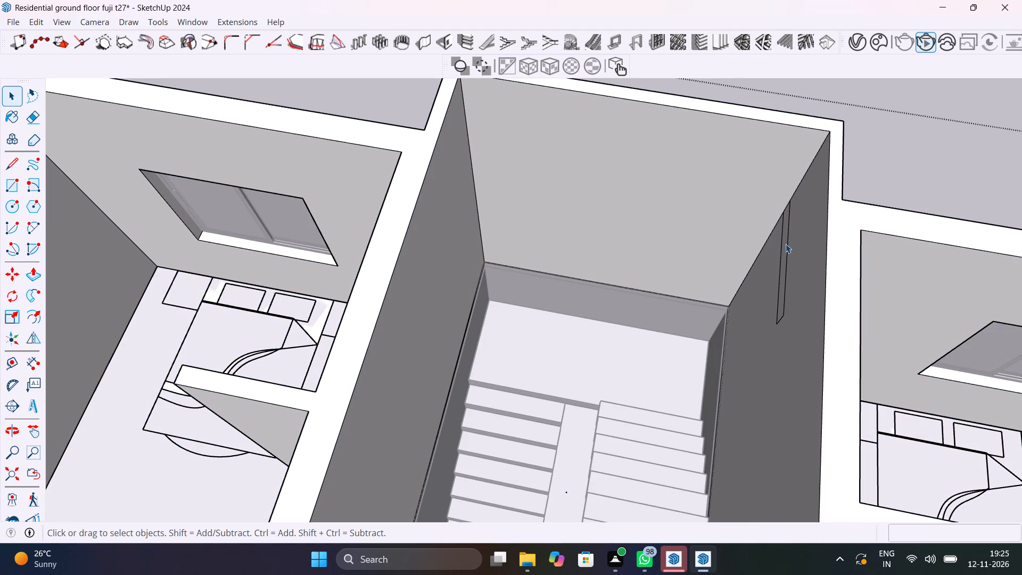
Erase the narrow strip's leftover edges on the stairwell's side wall, check the surrounding walls, and close the wall group.
{"action": "left_click", "coordinate": [789, 256]}
{"action": "left_click", "coordinate": [785, 267]}
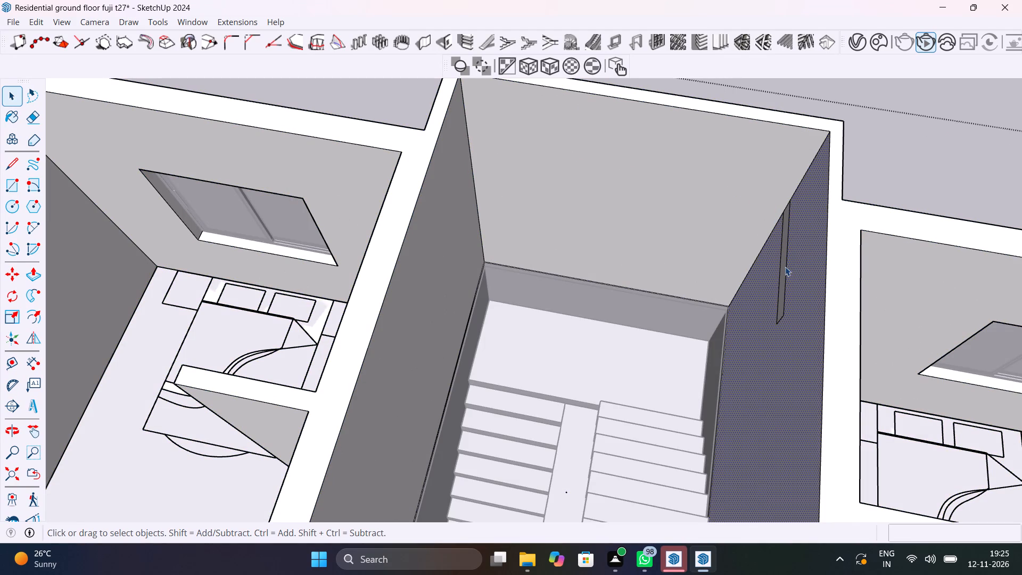
{"action": "key", "text": "Delete"}
{"action": "left_click", "coordinate": [780, 283]}
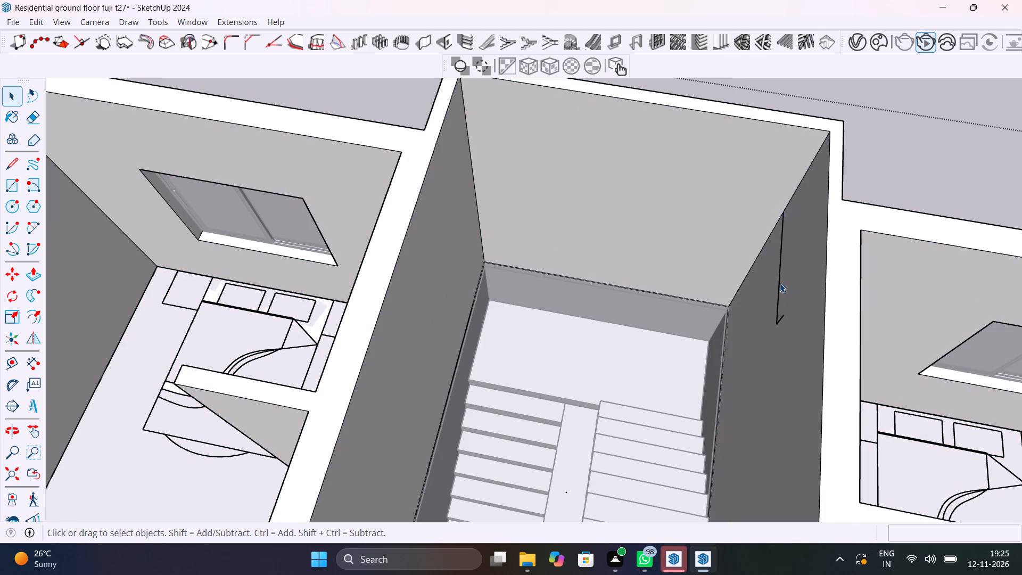
{"action": "key", "text": "Delete"}
{"action": "left_click", "coordinate": [780, 321]}
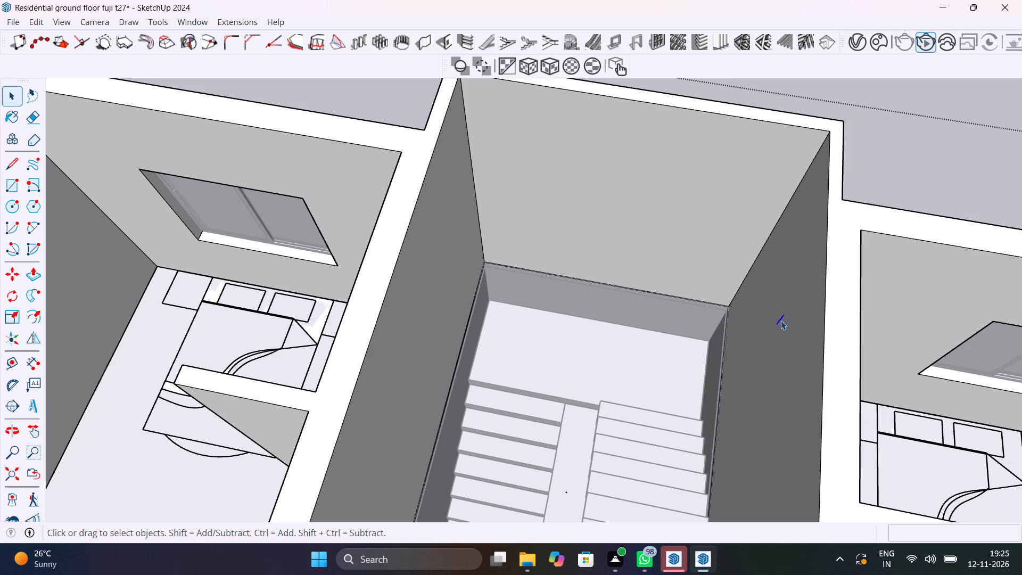
{"action": "key", "text": "Delete"}
{"action": "middle_click_drag", "start_coordinate": [789, 319], "coordinate": [423, 417]}
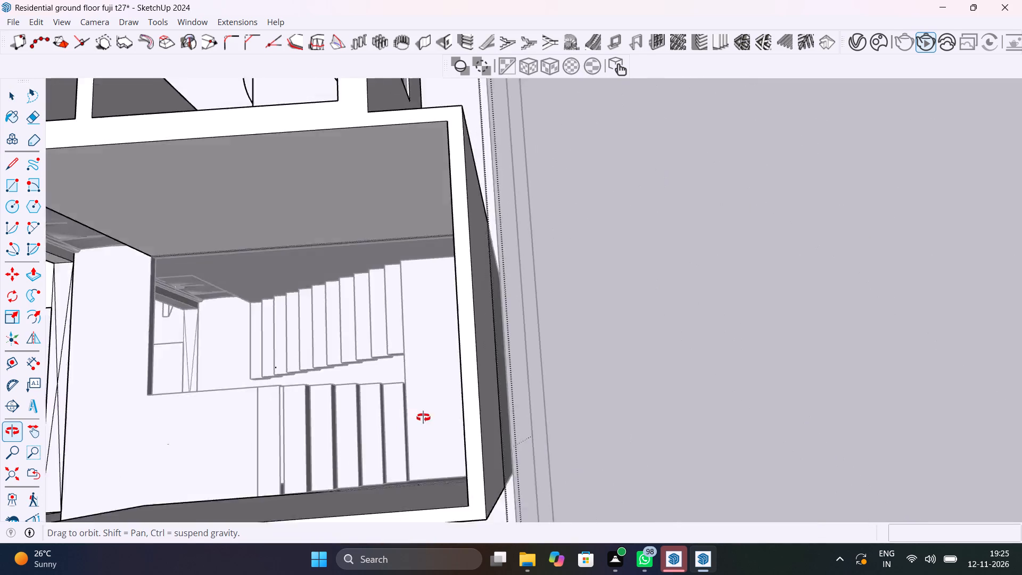
{"action": "middle_click_drag", "start_coordinate": [423, 417], "coordinate": [586, 337]}
{"action": "left_click_drag", "start_coordinate": [840, 188], "coordinate": [846, 188]}
{"action": "scroll", "coordinate": [818, 202], "scroll_direction": "down", "scroll_amount": 3}
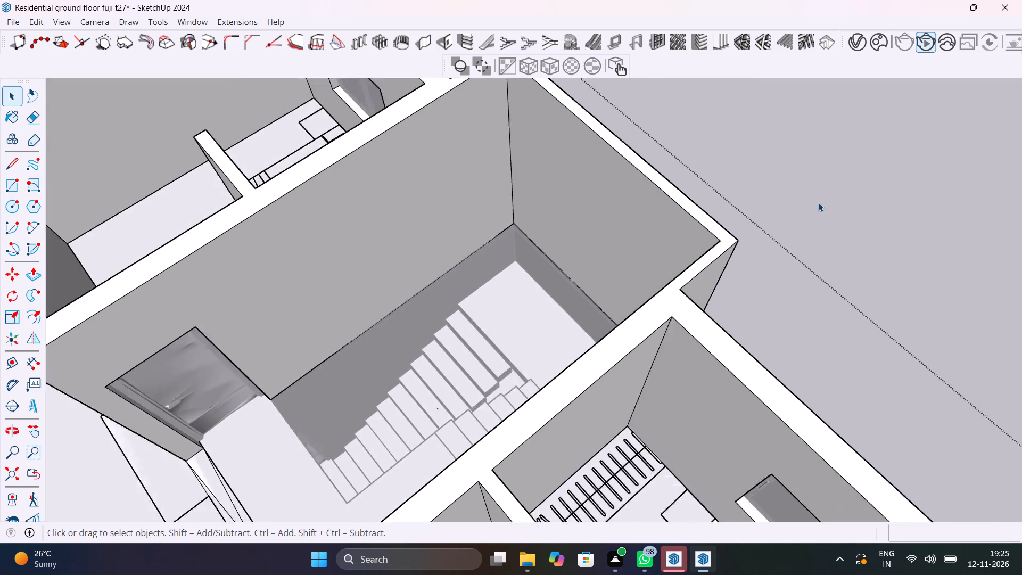
{"action": "scroll", "coordinate": [818, 202], "scroll_direction": "down", "scroll_amount": 10}
{"action": "left_click", "coordinate": [822, 201]}
{"action": "double_click", "coordinate": [843, 185]}
{"action": "scroll", "coordinate": [685, 226], "scroll_direction": "down", "scroll_amount": 2}
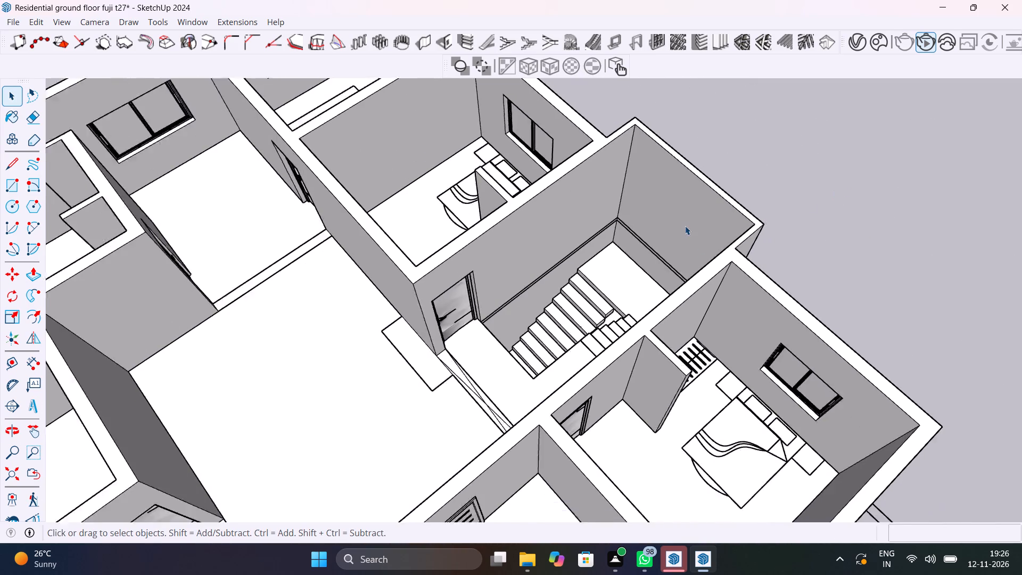
Save the model with the stairwell wall cleanup.
{"action": "scroll", "coordinate": [685, 226], "scroll_direction": "down", "scroll_amount": 2}
{"action": "middle_click_drag", "start_coordinate": [661, 267], "coordinate": [980, 162]}
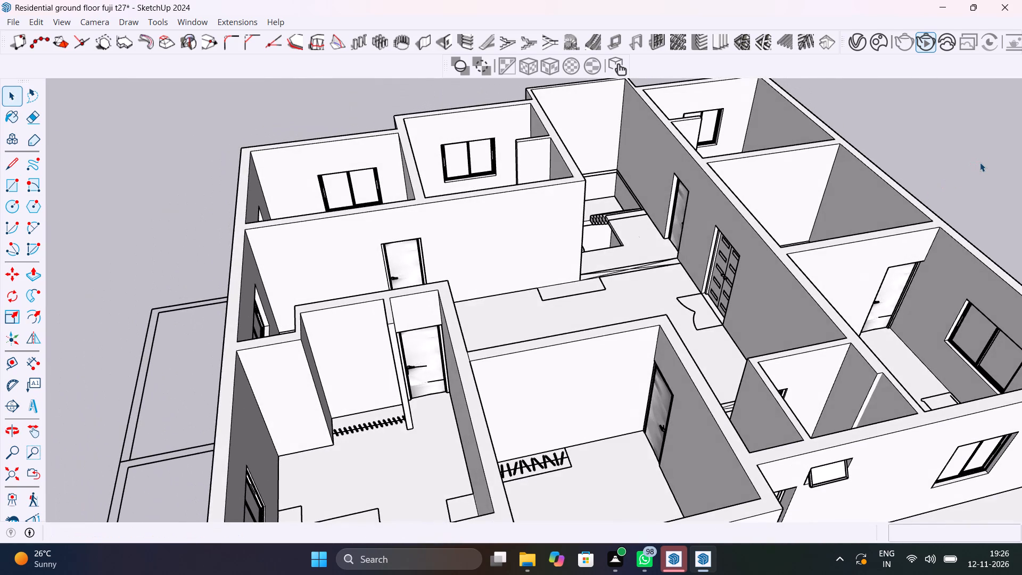
{"action": "key", "text": "ctrl+s"}
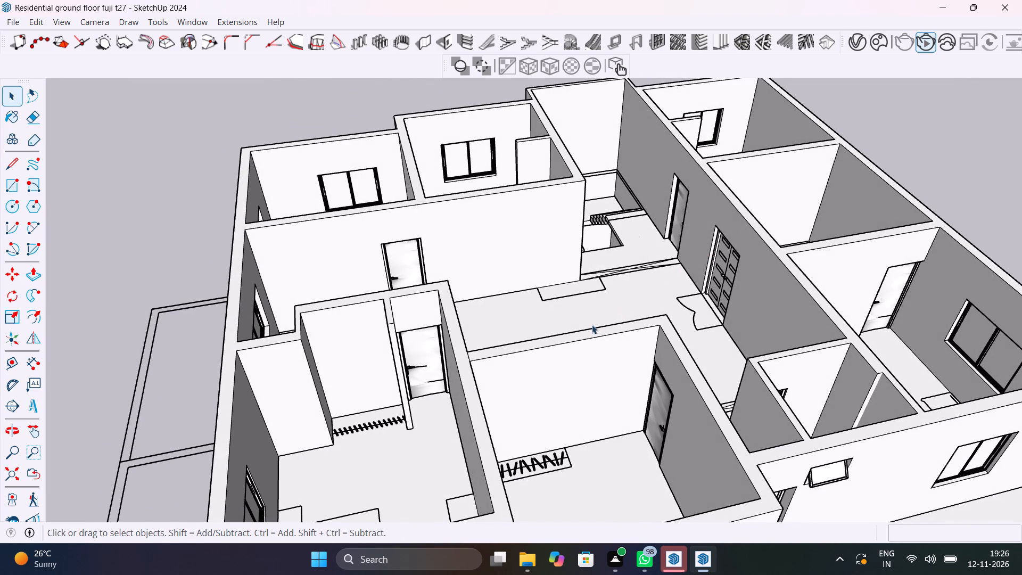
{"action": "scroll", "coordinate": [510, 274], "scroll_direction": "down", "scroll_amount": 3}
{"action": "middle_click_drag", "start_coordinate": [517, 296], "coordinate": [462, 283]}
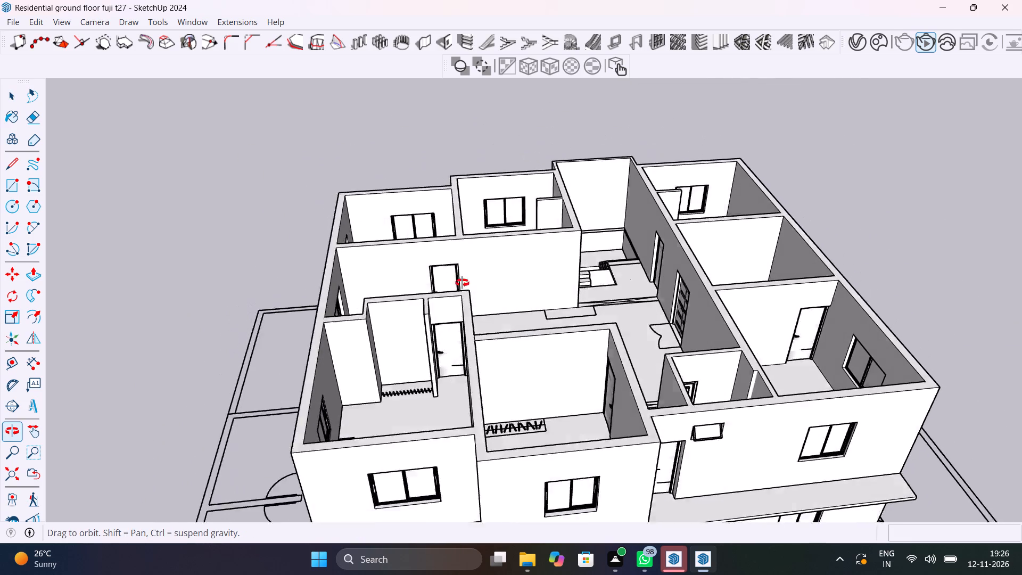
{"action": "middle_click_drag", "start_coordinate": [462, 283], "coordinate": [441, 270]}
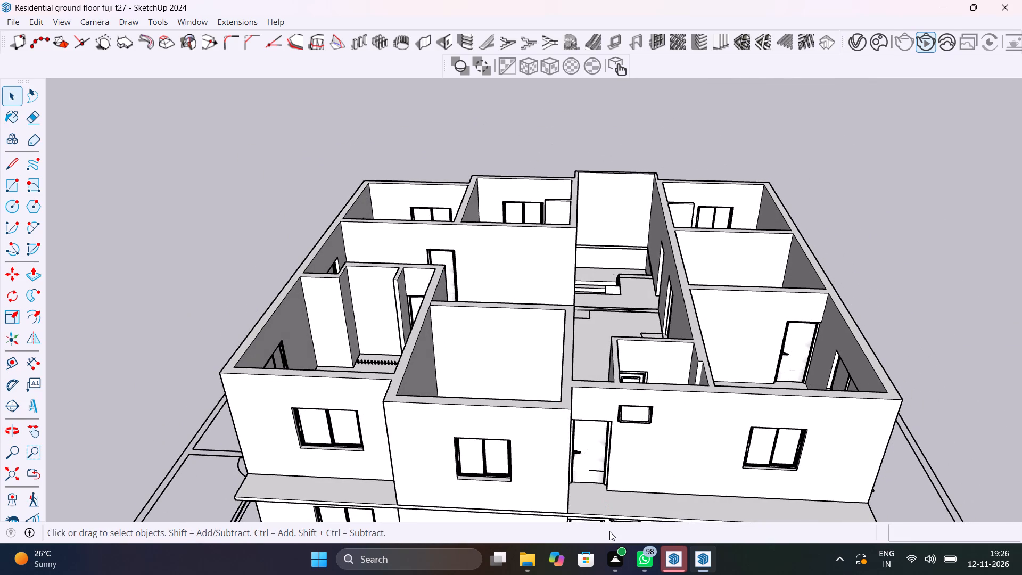
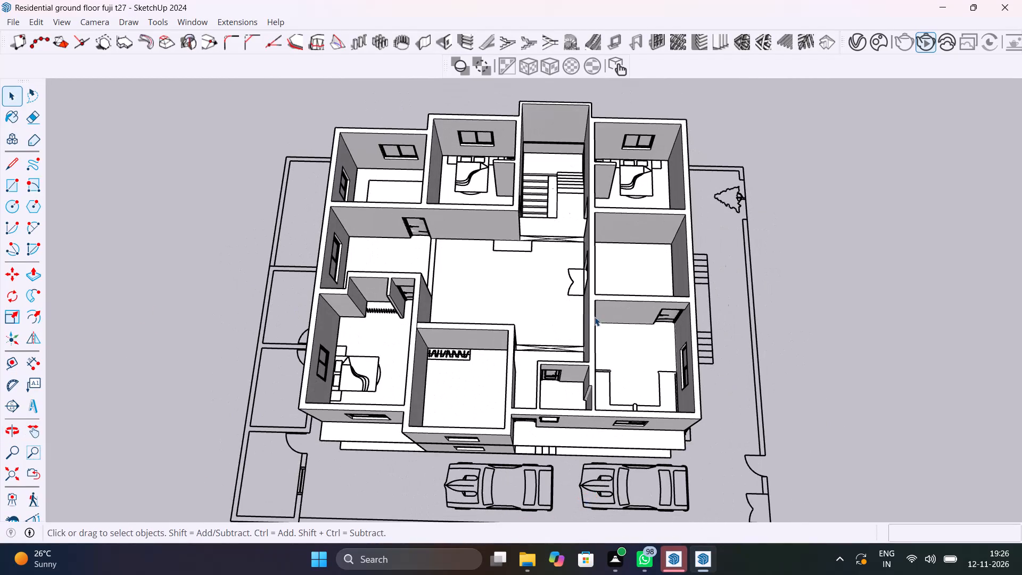
Copy the ground-floor staircase up to the upper floor, placing its bottom-step corner at the stairwell floor corner beside the door.
{"action": "scroll", "coordinate": [539, 220], "scroll_direction": "up", "scroll_amount": 16}
{"action": "left_click", "coordinate": [551, 174]}
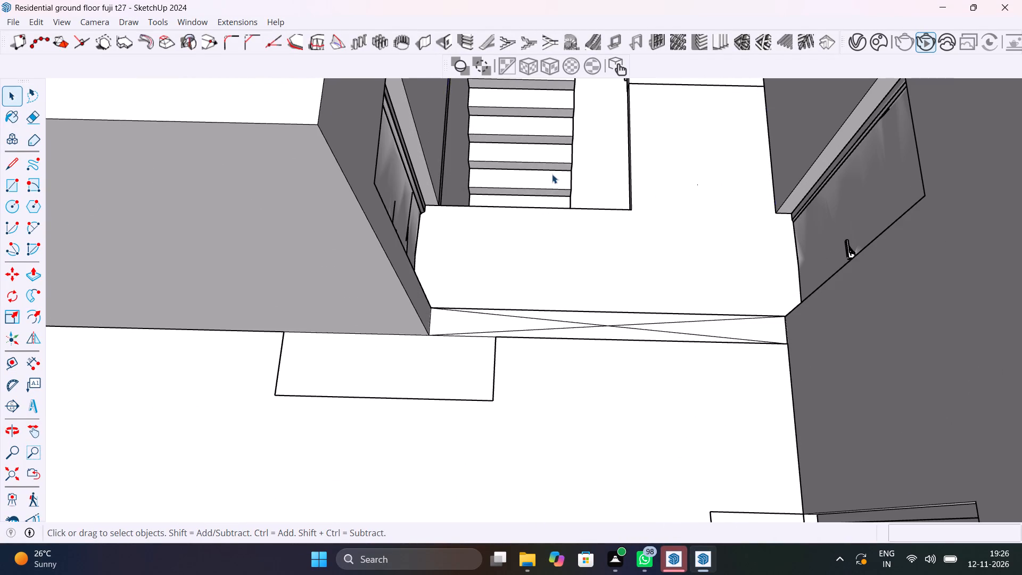
{"action": "scroll", "coordinate": [554, 176], "scroll_direction": "up", "scroll_amount": 1}
{"action": "middle_click_drag", "start_coordinate": [557, 177], "coordinate": [565, 262]}
{"action": "scroll", "coordinate": [570, 297], "scroll_direction": "up", "scroll_amount": 5}
{"action": "middle_click_drag", "start_coordinate": [567, 371], "coordinate": [548, 354]}
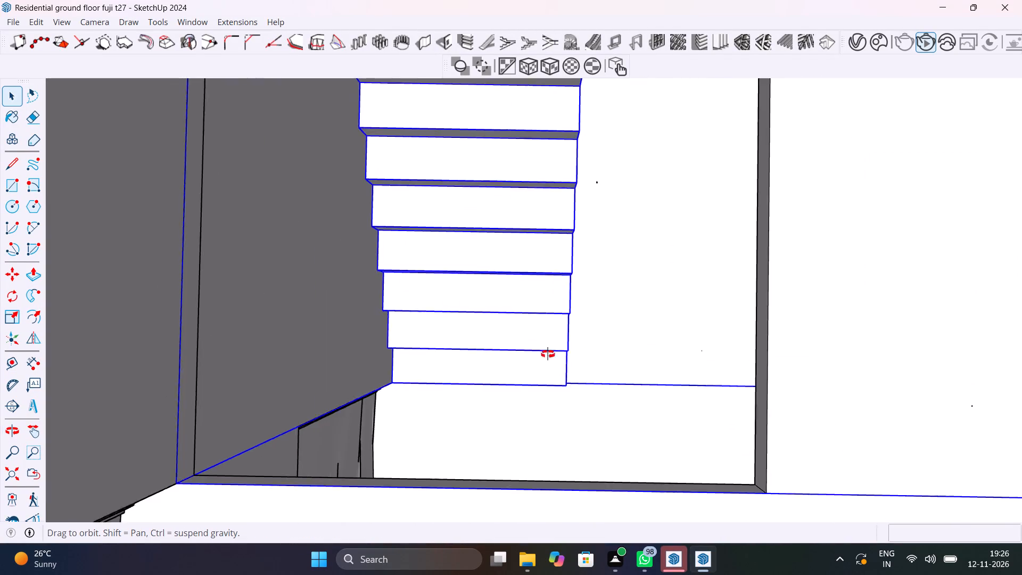
{"action": "middle_click_drag", "start_coordinate": [548, 354], "coordinate": [496, 371]}
{"action": "key", "text": "m"}
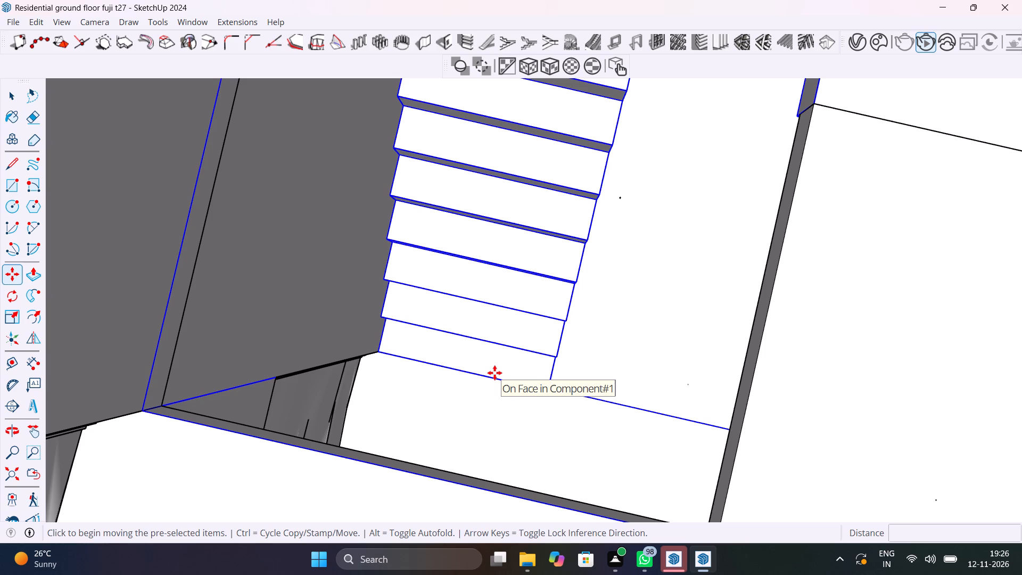
{"action": "scroll", "coordinate": [408, 374], "scroll_direction": "up", "scroll_amount": 1}
{"action": "middle_click_drag", "start_coordinate": [408, 374], "coordinate": [403, 341]}
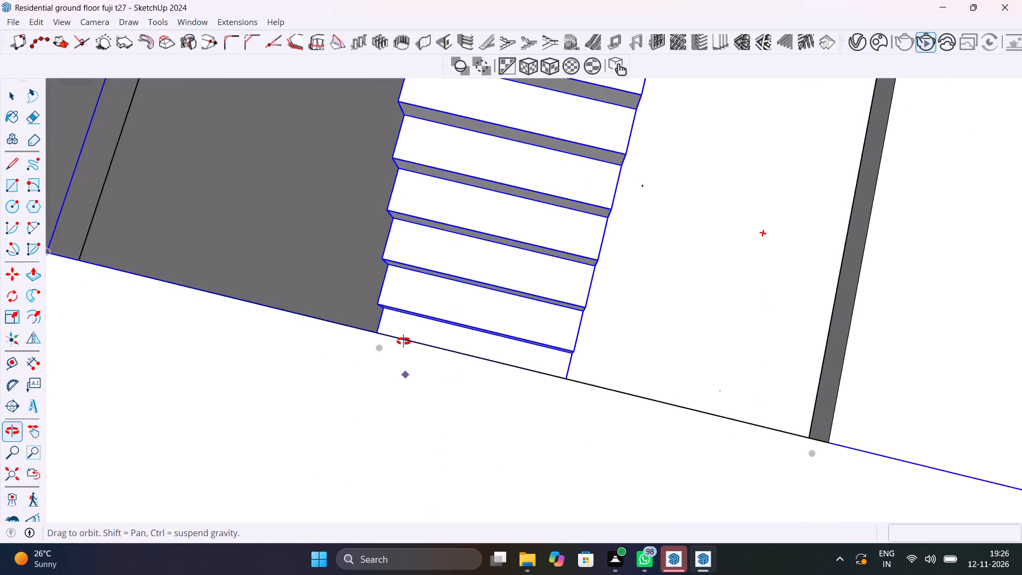
{"action": "middle_click_drag", "start_coordinate": [403, 341], "coordinate": [405, 368]}
{"action": "scroll", "coordinate": [414, 368], "scroll_direction": "up", "scroll_amount": 8}
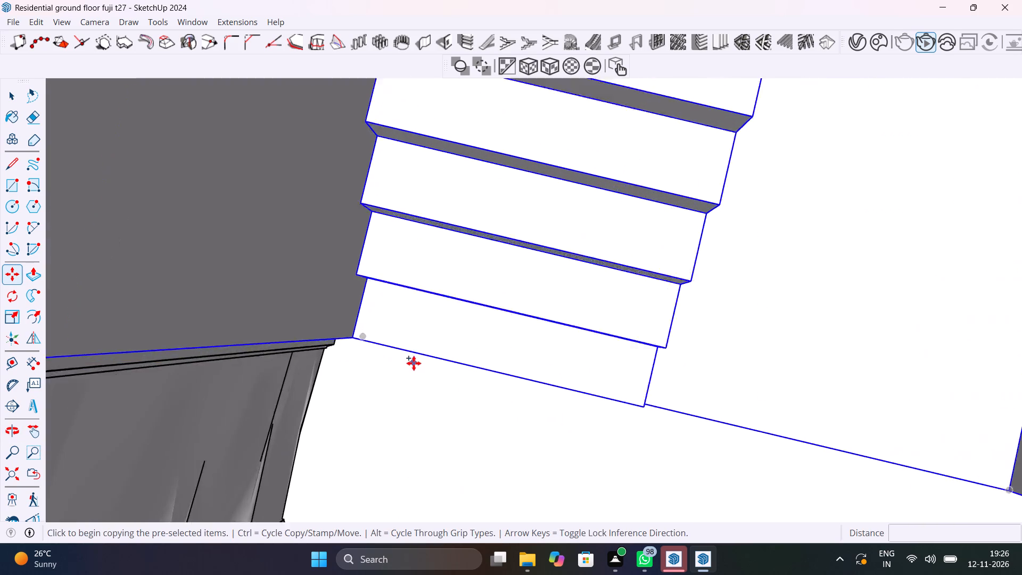
{"action": "scroll", "coordinate": [414, 363], "scroll_direction": "up", "scroll_amount": 1}
{"action": "middle_click_drag", "start_coordinate": [428, 404], "coordinate": [527, 228]}
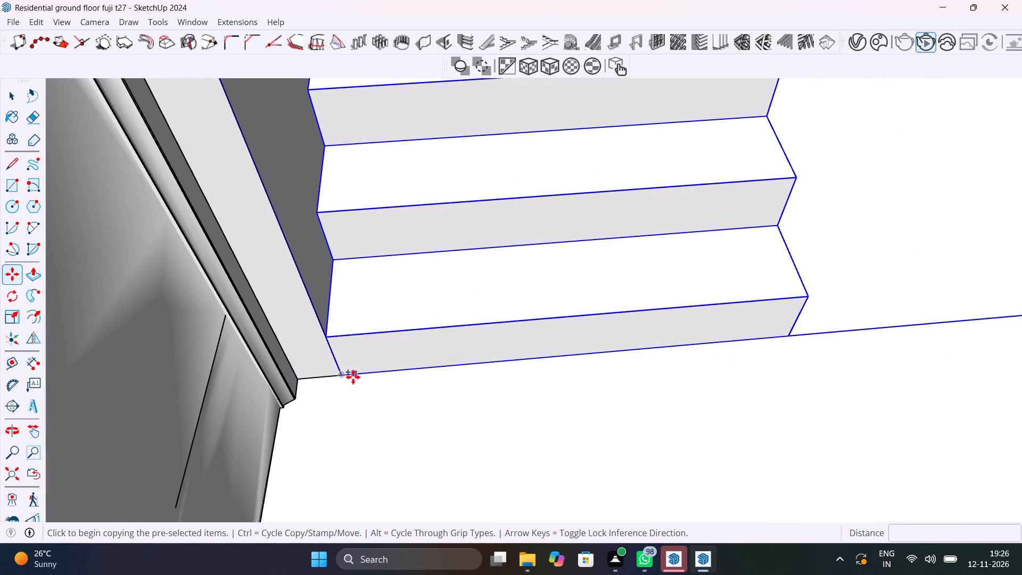
{"action": "left_click", "coordinate": [344, 376]}
{"action": "scroll", "coordinate": [380, 297], "scroll_direction": "down", "scroll_amount": 14}
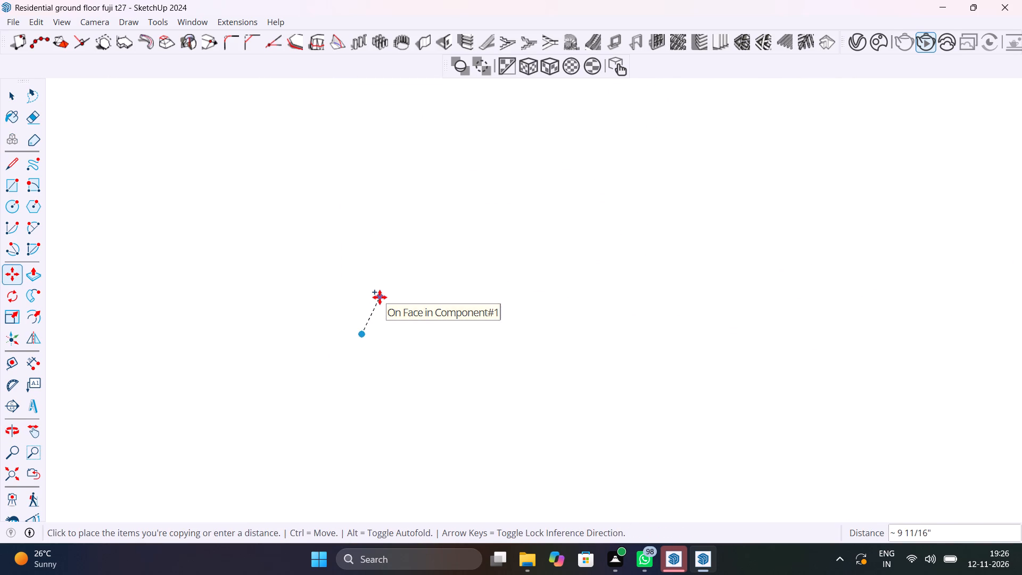
{"action": "middle_click_drag", "start_coordinate": [380, 297], "coordinate": [333, 483]}
{"action": "scroll", "coordinate": [336, 239], "scroll_direction": "down", "scroll_amount": 15}
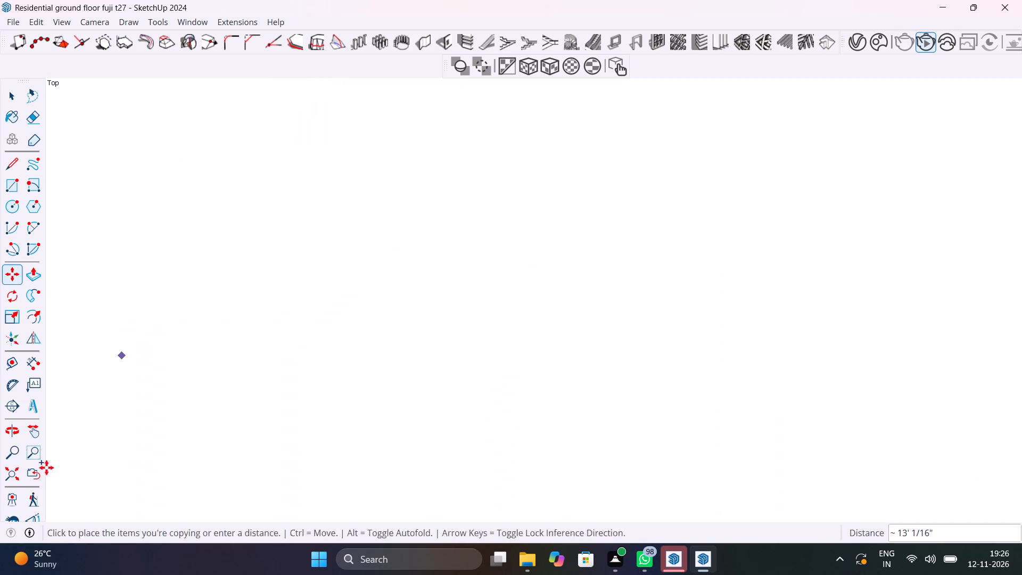
{"action": "left_click", "coordinate": [12, 475]}
{"action": "scroll", "coordinate": [453, 56], "scroll_direction": "up", "scroll_amount": 12}
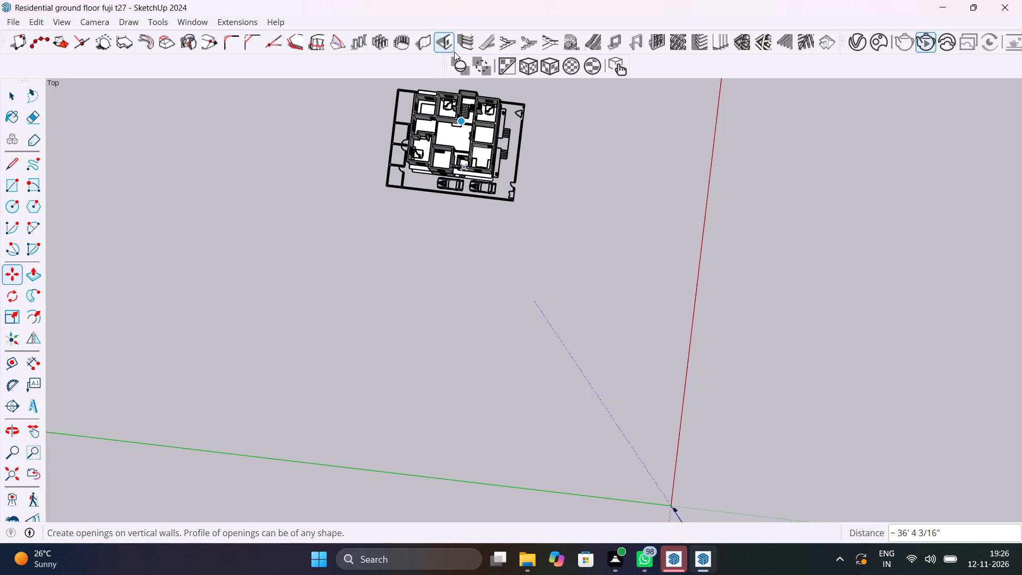
{"action": "scroll", "coordinate": [466, 137], "scroll_direction": "up", "scroll_amount": 13}
{"action": "middle_click_drag", "start_coordinate": [464, 136], "coordinate": [492, 308]}
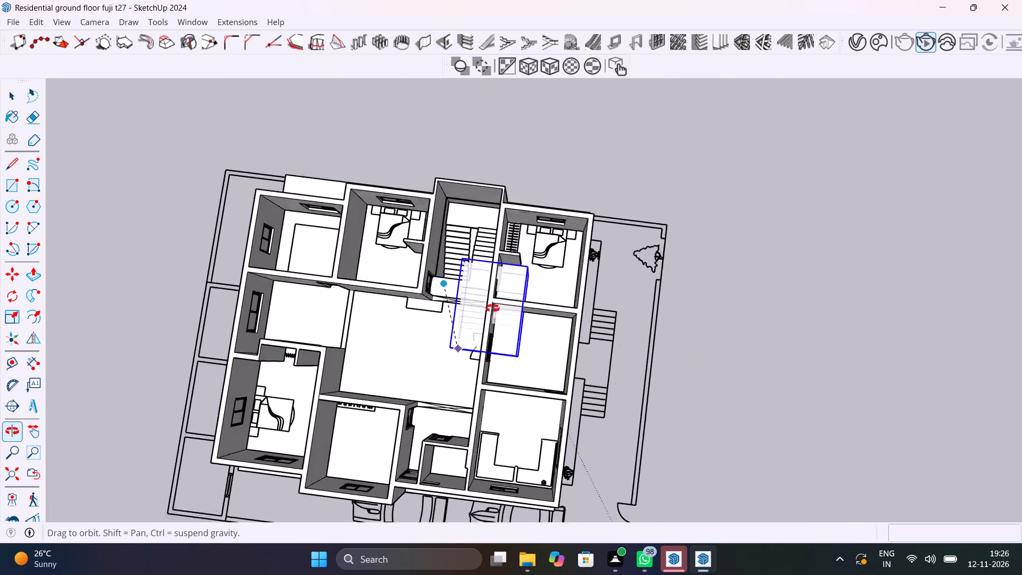
{"action": "middle_click_drag", "start_coordinate": [492, 308], "coordinate": [544, 219]}
{"action": "scroll", "coordinate": [444, 261], "scroll_direction": "up", "scroll_amount": 13}
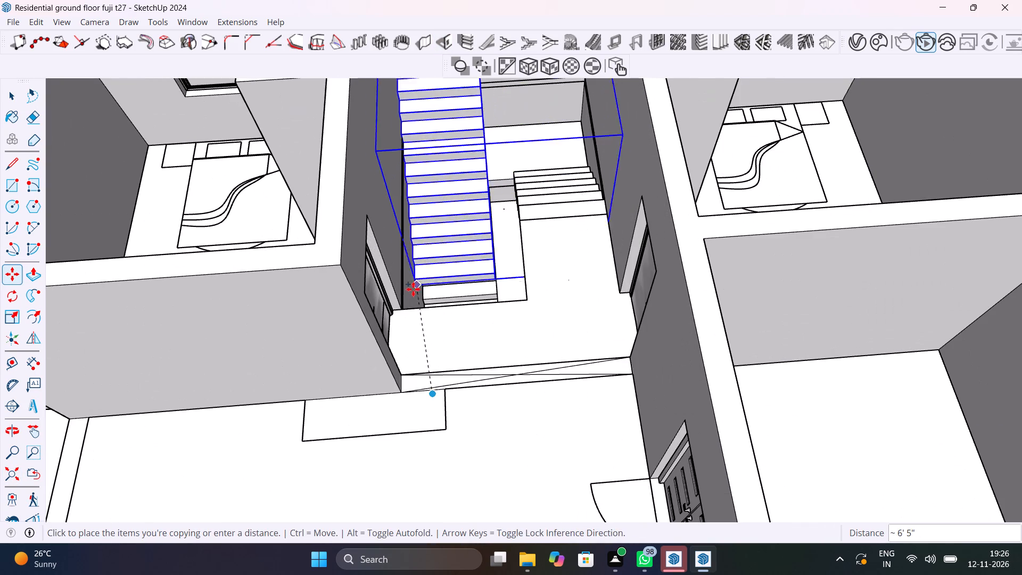
{"action": "left_click", "coordinate": [402, 310]}
{"action": "scroll", "coordinate": [539, 352], "scroll_direction": "down", "scroll_amount": 3}
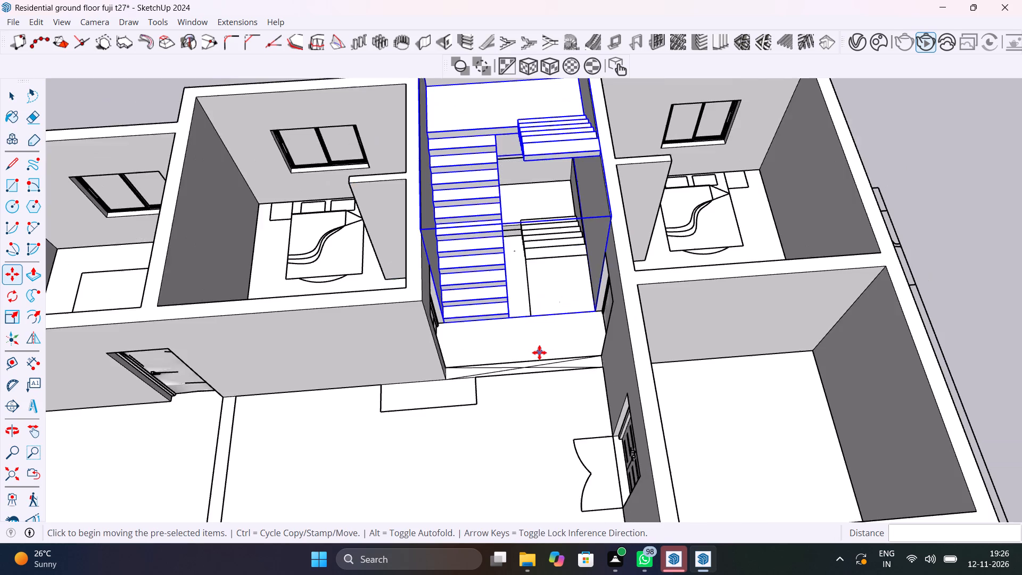
{"action": "scroll", "coordinate": [539, 352], "scroll_direction": "down", "scroll_amount": 5}
{"action": "key", "text": "space"}
{"action": "left_click", "coordinate": [886, 135]}
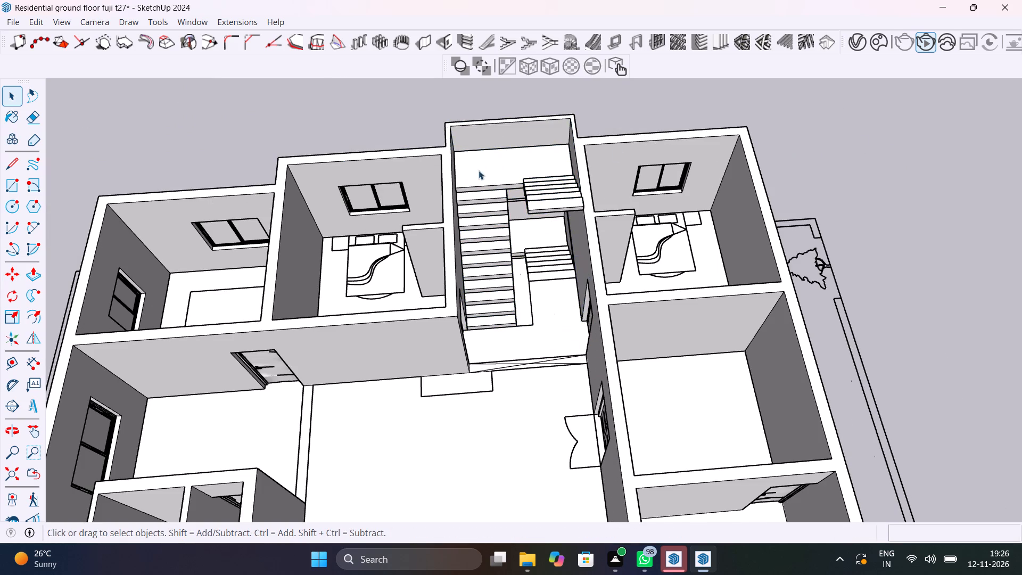
Examine the copied staircase in the stairwell and the whole two-storey house from all sides and from above.
{"action": "middle_click_drag", "start_coordinate": [518, 190], "coordinate": [973, 146]}
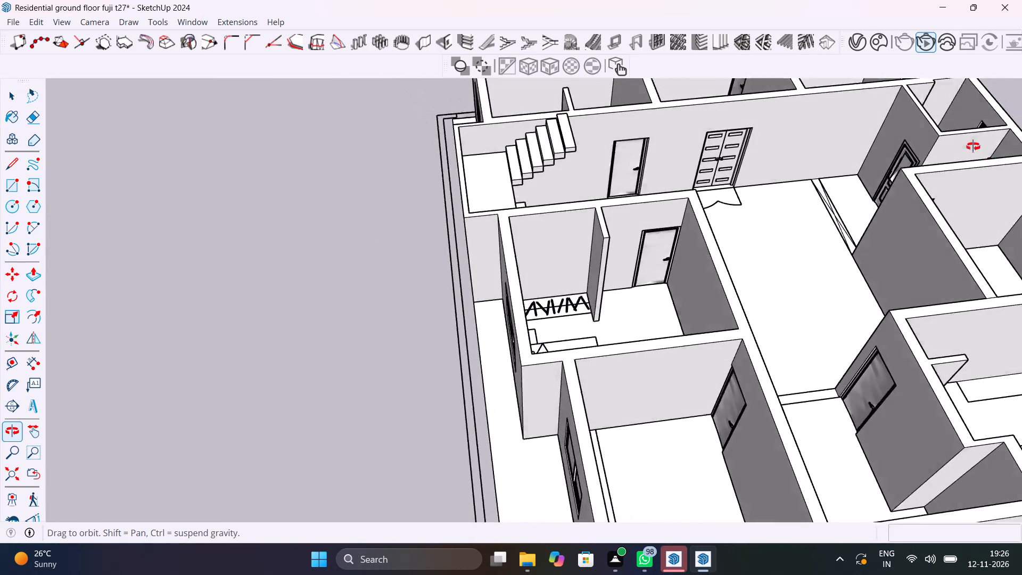
{"action": "middle_click_drag", "start_coordinate": [973, 146], "coordinate": [584, 88]}
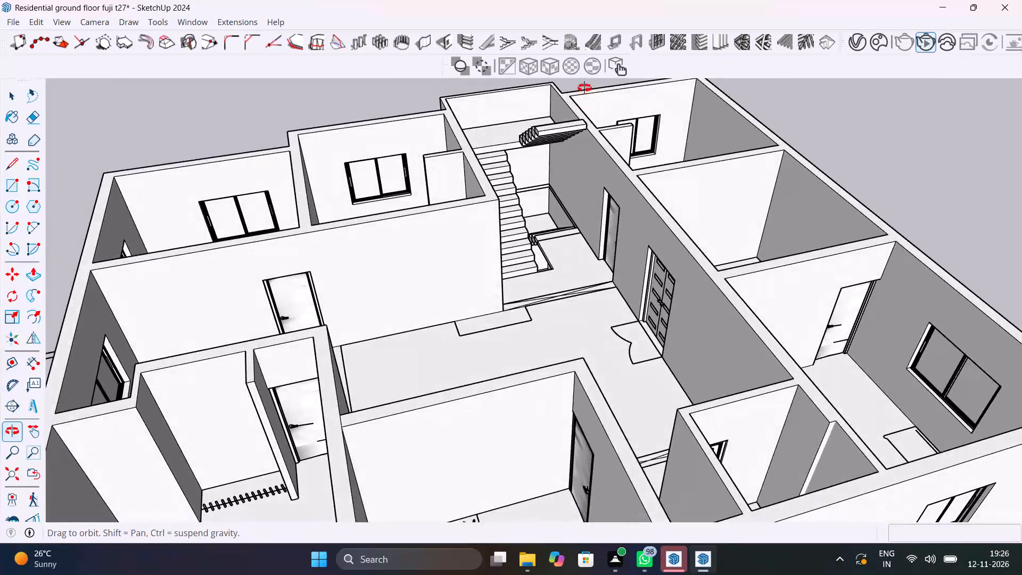
{"action": "middle_click_drag", "start_coordinate": [584, 88], "coordinate": [641, 109]}
{"action": "scroll", "coordinate": [625, 179], "scroll_direction": "down", "scroll_amount": 8}
{"action": "middle_click_drag", "start_coordinate": [687, 275], "coordinate": [590, 167]}
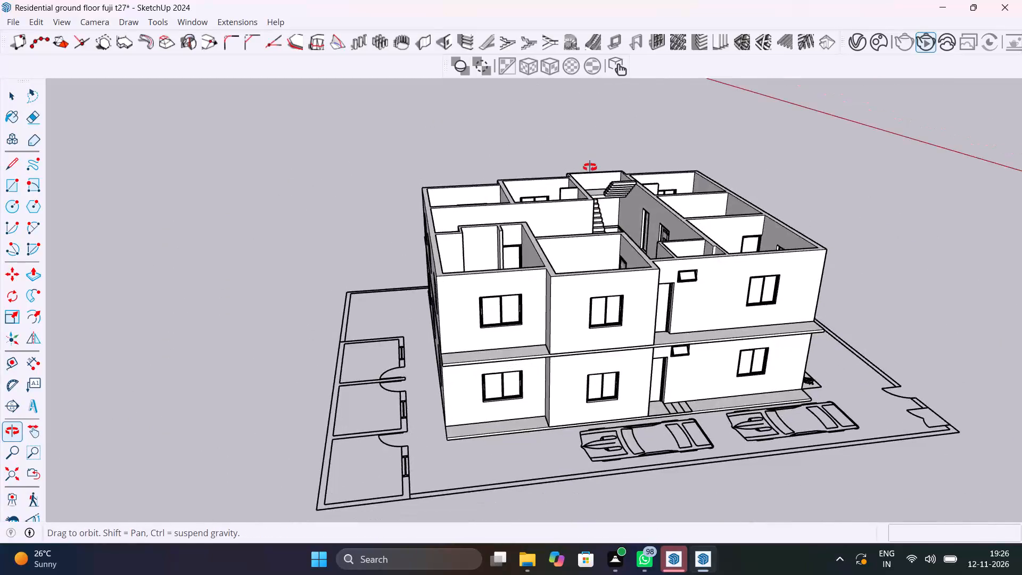
{"action": "middle_click_drag", "start_coordinate": [590, 167], "coordinate": [869, 180]}
{"action": "middle_click_drag", "start_coordinate": [496, 278], "coordinate": [804, 269]}
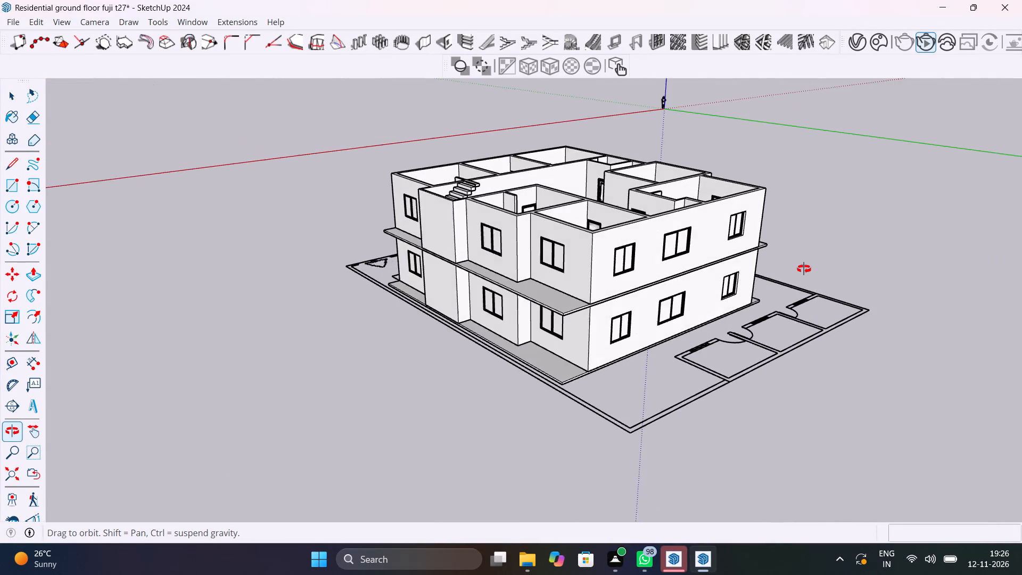
{"action": "middle_click_drag", "start_coordinate": [804, 269], "coordinate": [23, 310]}
{"action": "middle_click_drag", "start_coordinate": [549, 350], "coordinate": [471, 310]}
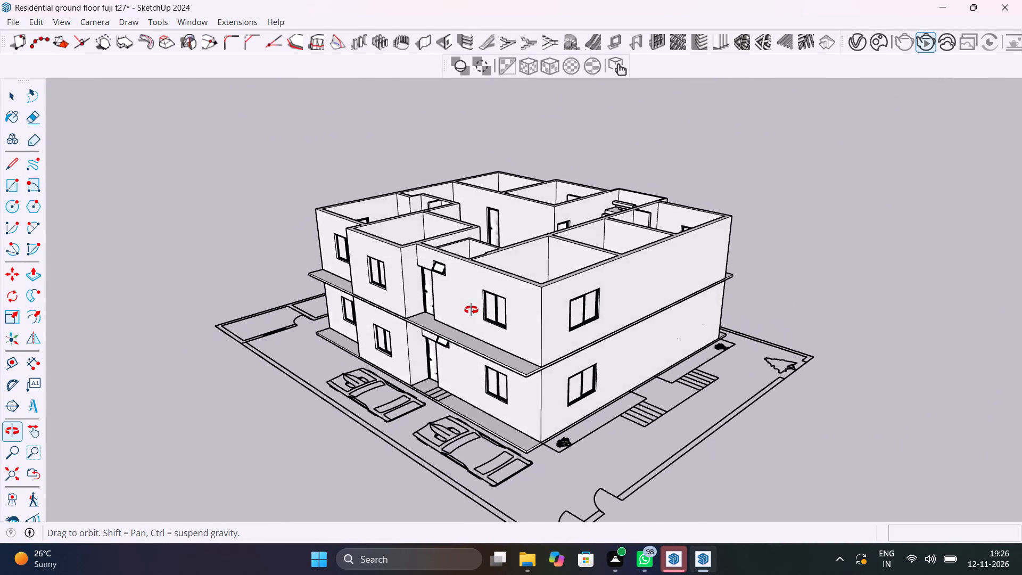
{"action": "middle_click_drag", "start_coordinate": [471, 310], "coordinate": [474, 265]}
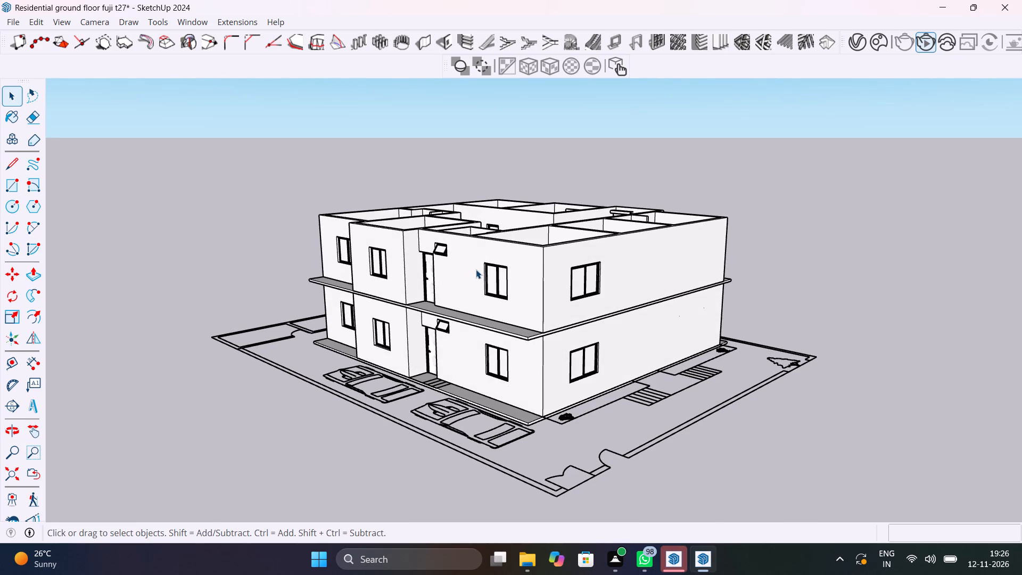
{"action": "middle_click_drag", "start_coordinate": [669, 323], "coordinate": [624, 431]}
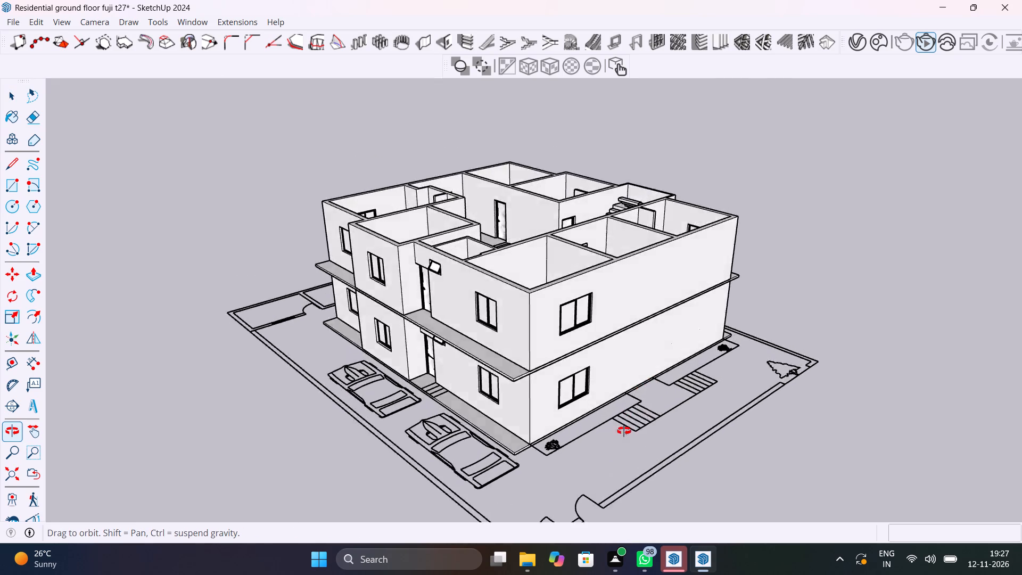
{"action": "middle_click_drag", "start_coordinate": [624, 431], "coordinate": [632, 546]}
{"action": "middle_click_drag", "start_coordinate": [794, 329], "coordinate": [679, 327]}
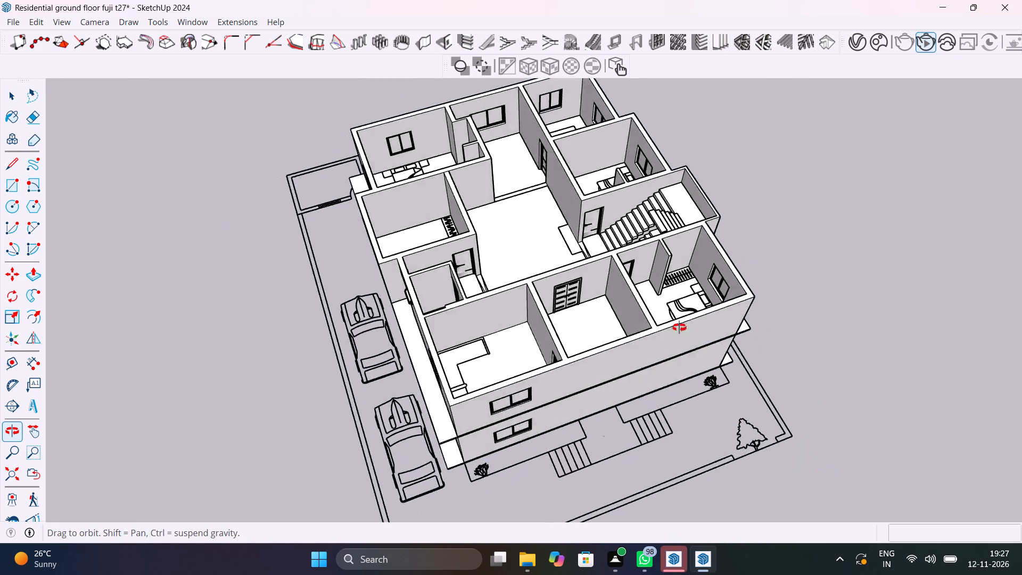
{"action": "middle_click_drag", "start_coordinate": [679, 327], "coordinate": [298, 225]}
Inspect a ground-floor window beside the projecting stairwell wall, the upper stair flights, and the hall floor near the double door.
{"action": "scroll", "coordinate": [556, 416], "scroll_direction": "up", "scroll_amount": 4}
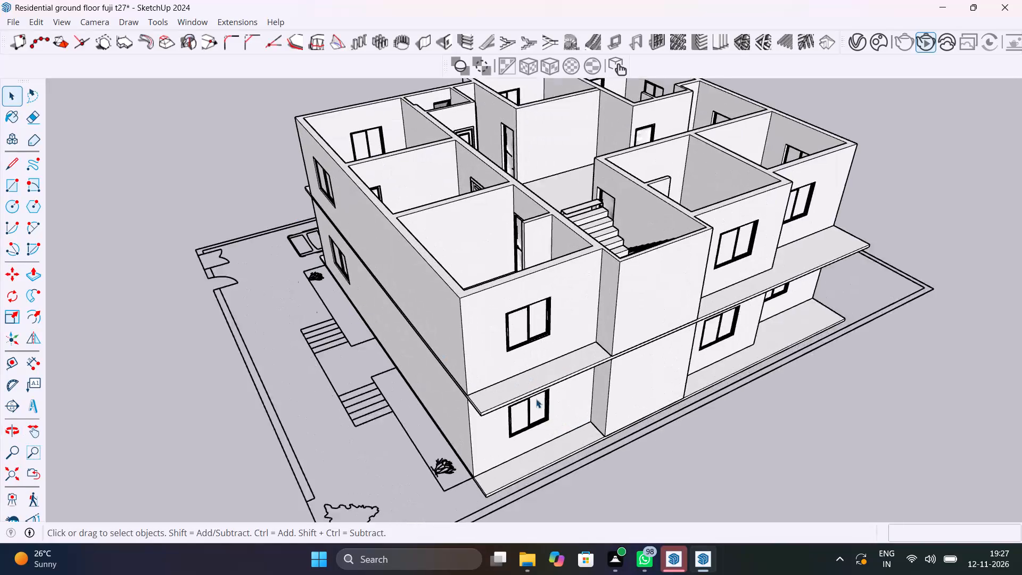
{"action": "scroll", "coordinate": [504, 398], "scroll_direction": "up", "scroll_amount": 1}
{"action": "middle_click_drag", "start_coordinate": [500, 395], "coordinate": [333, 290]}
{"action": "scroll", "coordinate": [336, 276], "scroll_direction": "up", "scroll_amount": 10}
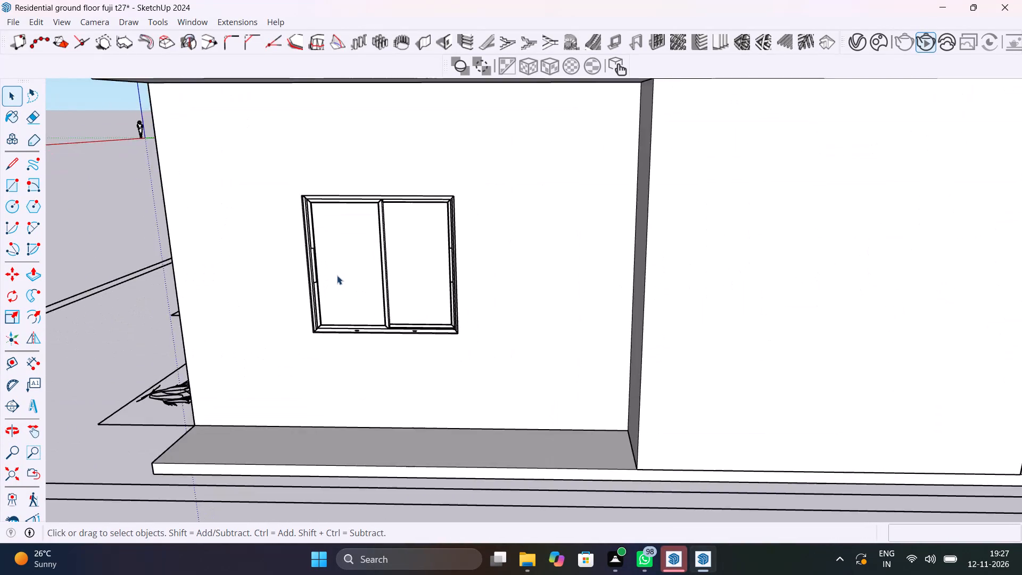
{"action": "scroll", "coordinate": [337, 275], "scroll_direction": "up", "scroll_amount": 20}
{"action": "scroll", "coordinate": [337, 275], "scroll_direction": "up", "scroll_amount": 19}
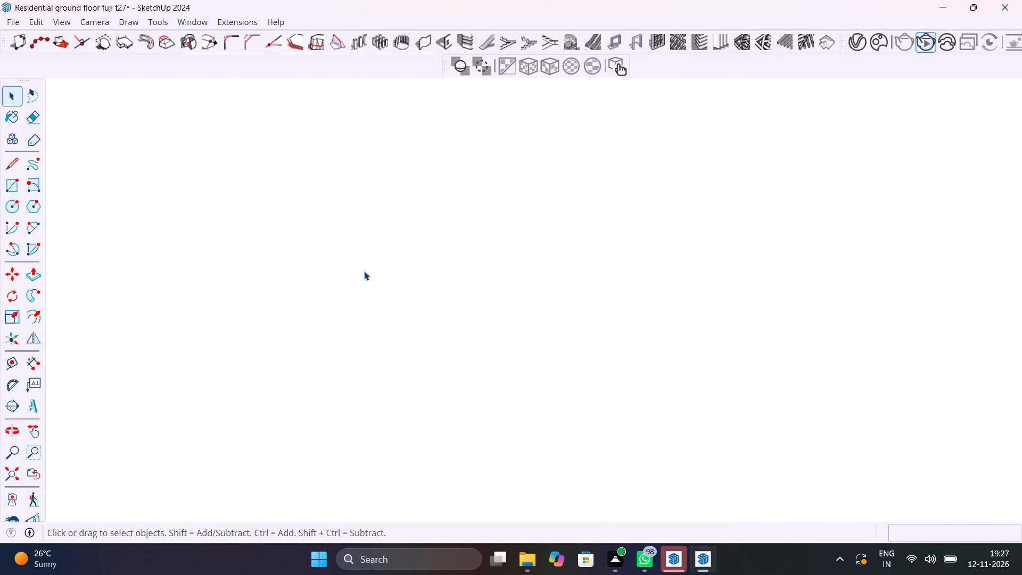
{"action": "scroll", "coordinate": [383, 277], "scroll_direction": "down", "scroll_amount": 20}
{"action": "scroll", "coordinate": [383, 277], "scroll_direction": "down", "scroll_amount": 20}
{"action": "scroll", "coordinate": [383, 277], "scroll_direction": "down", "scroll_amount": 16}
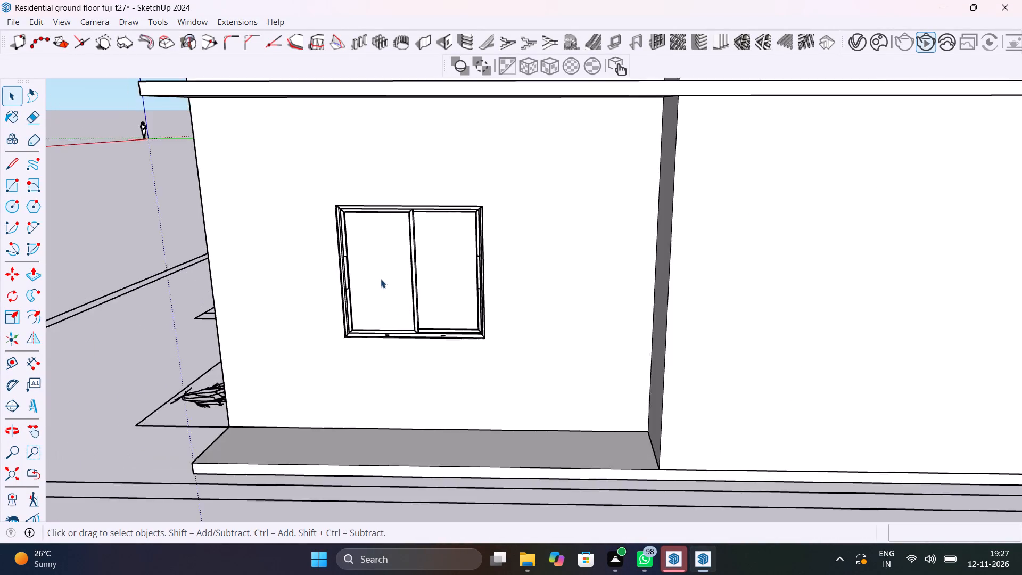
{"action": "scroll", "coordinate": [381, 279], "scroll_direction": "down", "scroll_amount": 8}
{"action": "middle_click_drag", "start_coordinate": [496, 268], "coordinate": [490, 423]}
{"action": "scroll", "coordinate": [574, 297], "scroll_direction": "down", "scroll_amount": 4}
{"action": "middle_click_drag", "start_coordinate": [643, 272], "coordinate": [640, 385]}
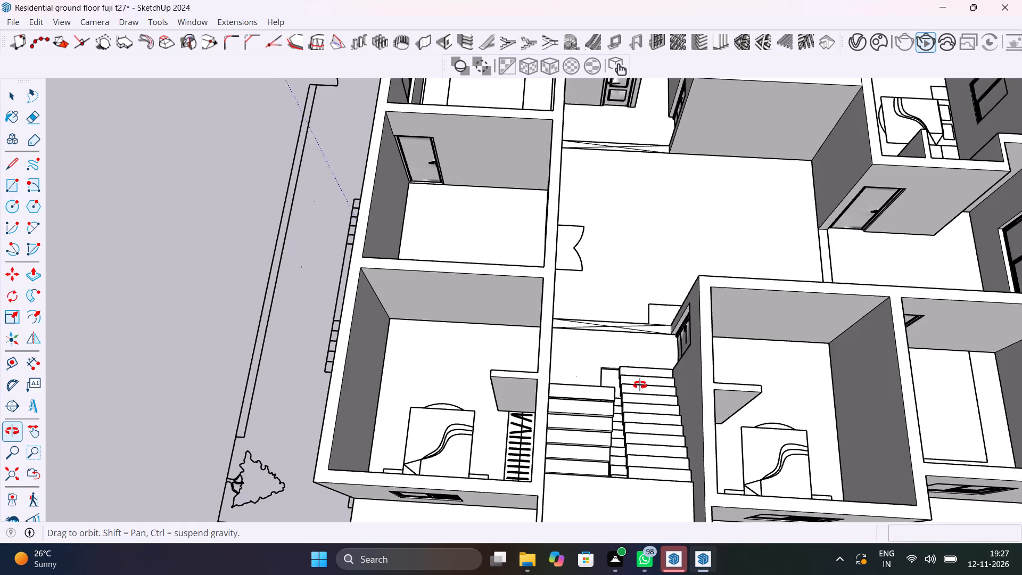
{"action": "middle_click_drag", "start_coordinate": [640, 385], "coordinate": [634, 409]}
{"action": "scroll", "coordinate": [613, 432], "scroll_direction": "up", "scroll_amount": 12}
{"action": "scroll", "coordinate": [575, 381], "scroll_direction": "up", "scroll_amount": 9}
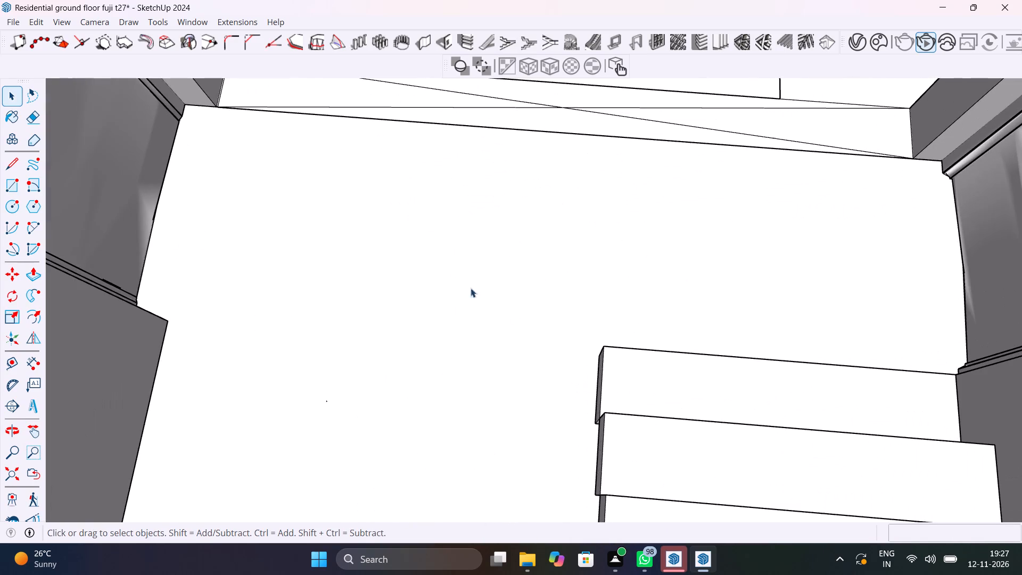
{"action": "middle_click_drag", "start_coordinate": [457, 281], "coordinate": [562, 356]}
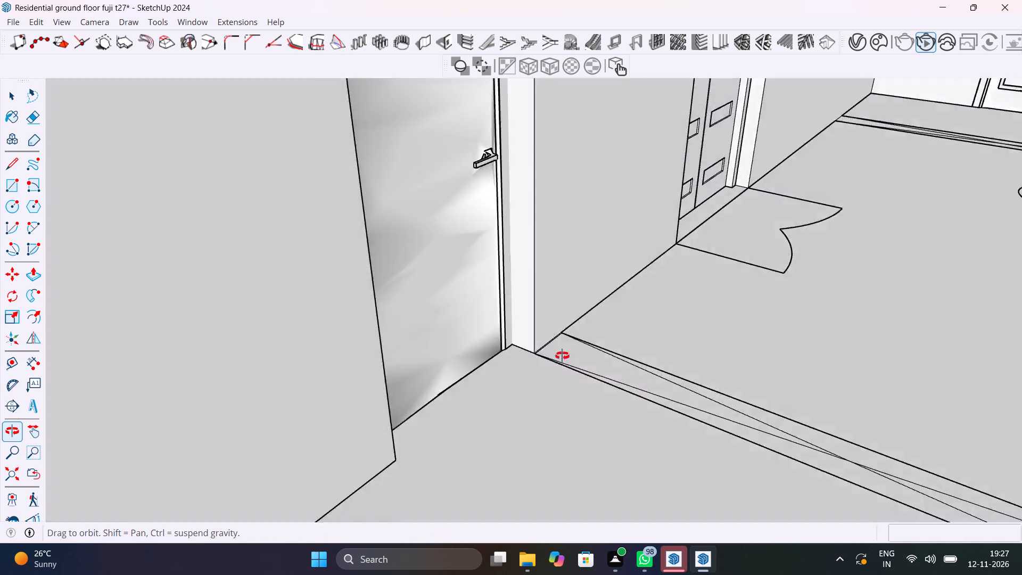
{"action": "middle_click_drag", "start_coordinate": [562, 356], "coordinate": [209, 300]}
{"action": "middle_click_drag", "start_coordinate": [378, 397], "coordinate": [426, 434]}
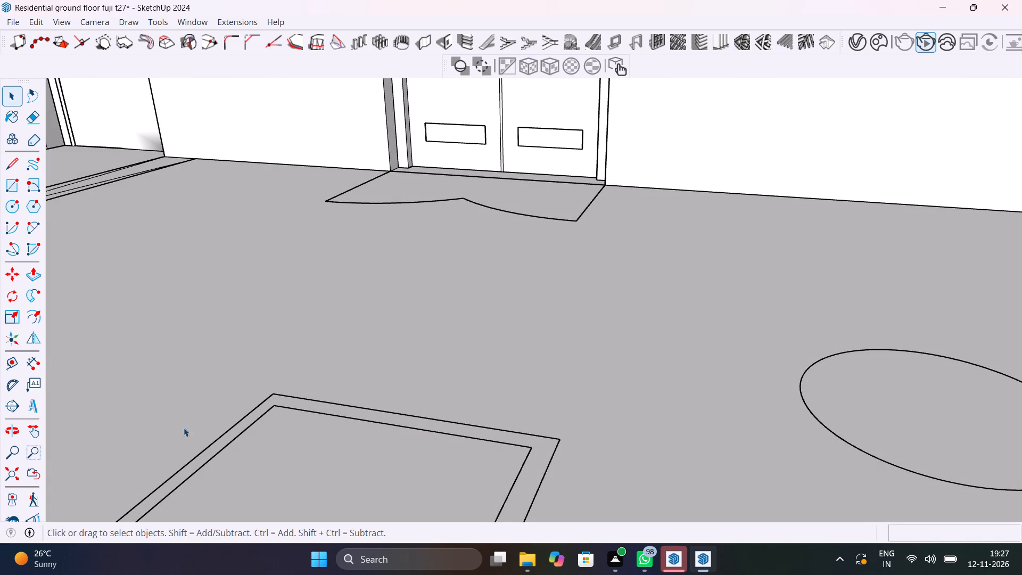
Save the model with the copied upper-floor staircase, with the whole house in view.
{"action": "left_click", "coordinate": [17, 471]}
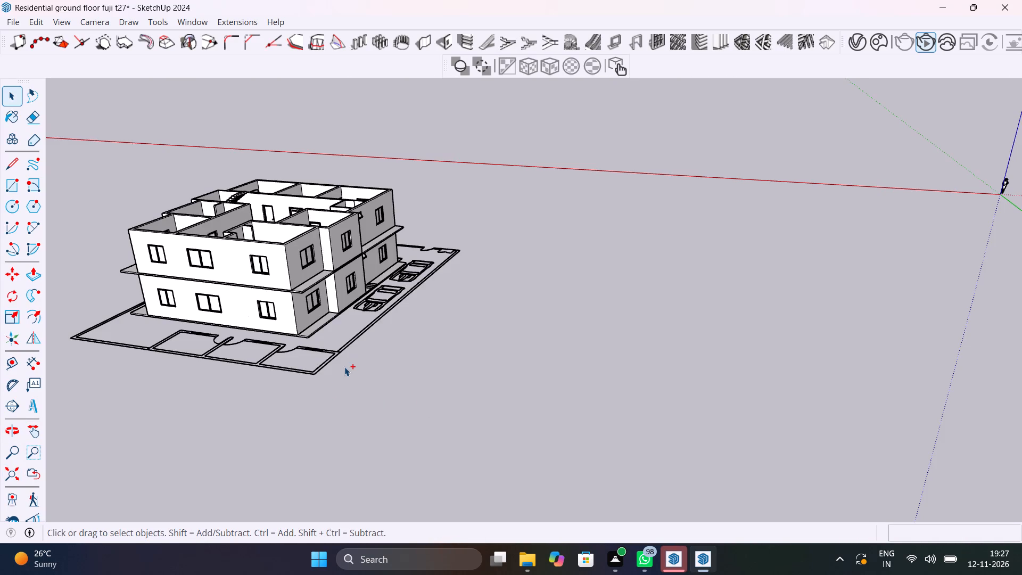
{"action": "key", "text": "ctrl+s"}
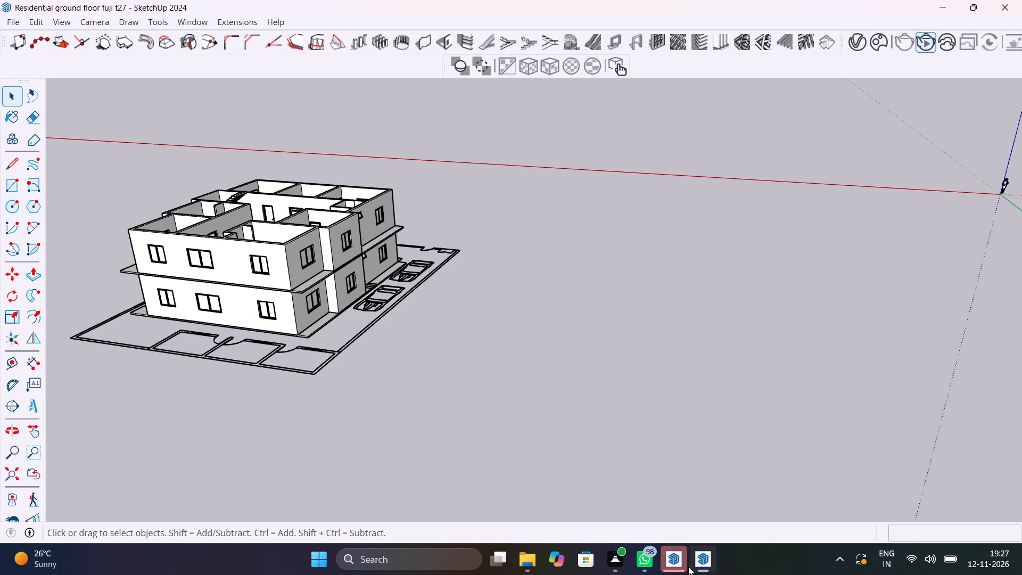
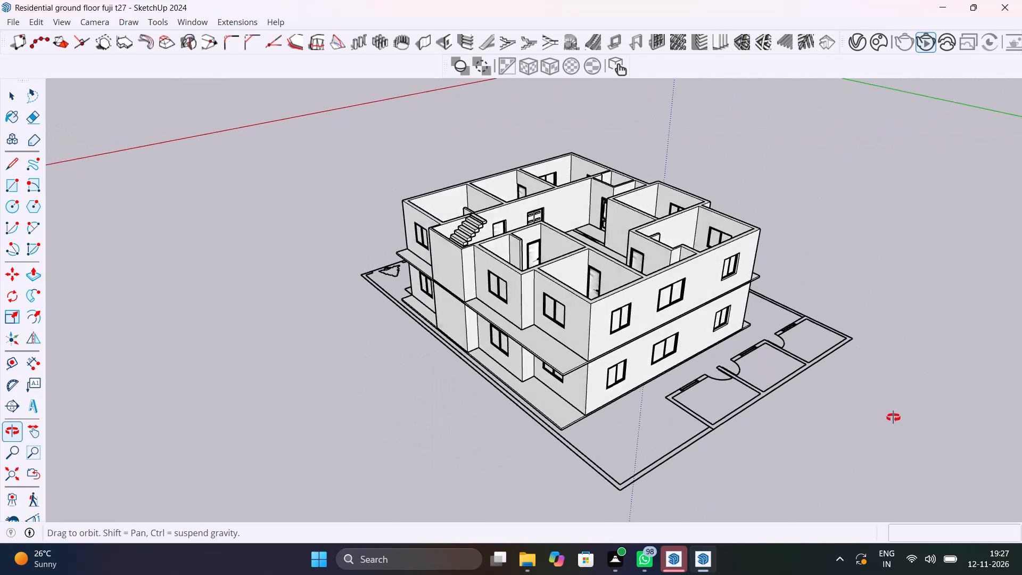
Examine the upper staircase, the stairwell and the hall floor strip between the doors, ending with the whole house in view.
{"action": "scroll", "coordinate": [482, 247], "scroll_direction": "up", "scroll_amount": 10}
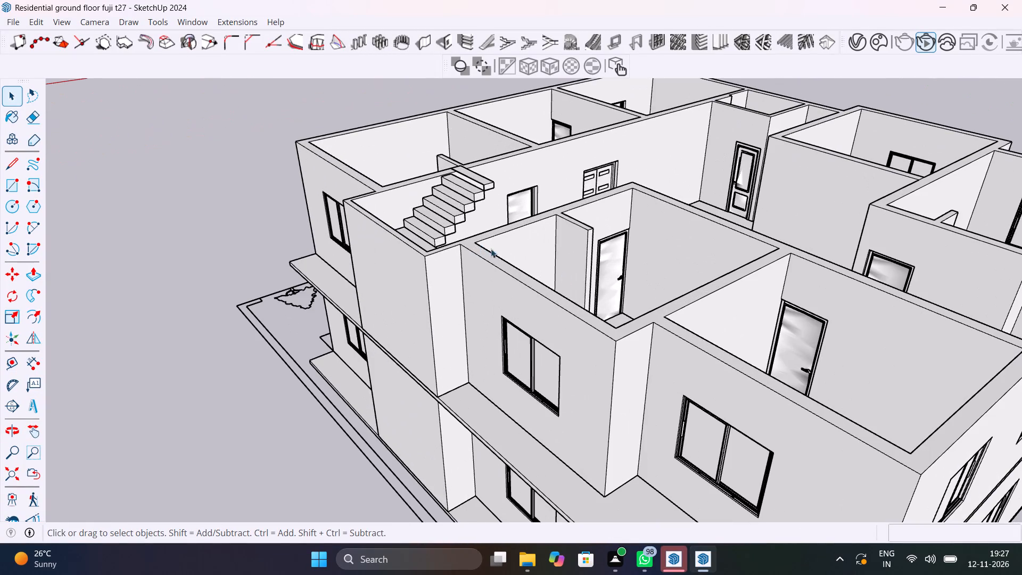
{"action": "middle_click_drag", "start_coordinate": [701, 323], "coordinate": [945, 347]}
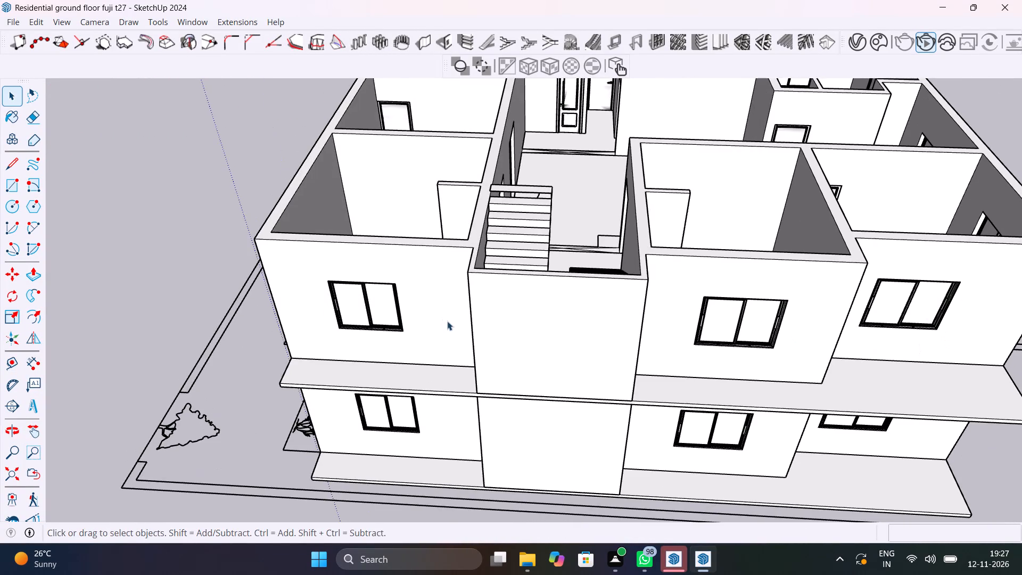
{"action": "middle_click_drag", "start_coordinate": [450, 322], "coordinate": [486, 342]}
{"action": "scroll", "coordinate": [580, 239], "scroll_direction": "up", "scroll_amount": 17}
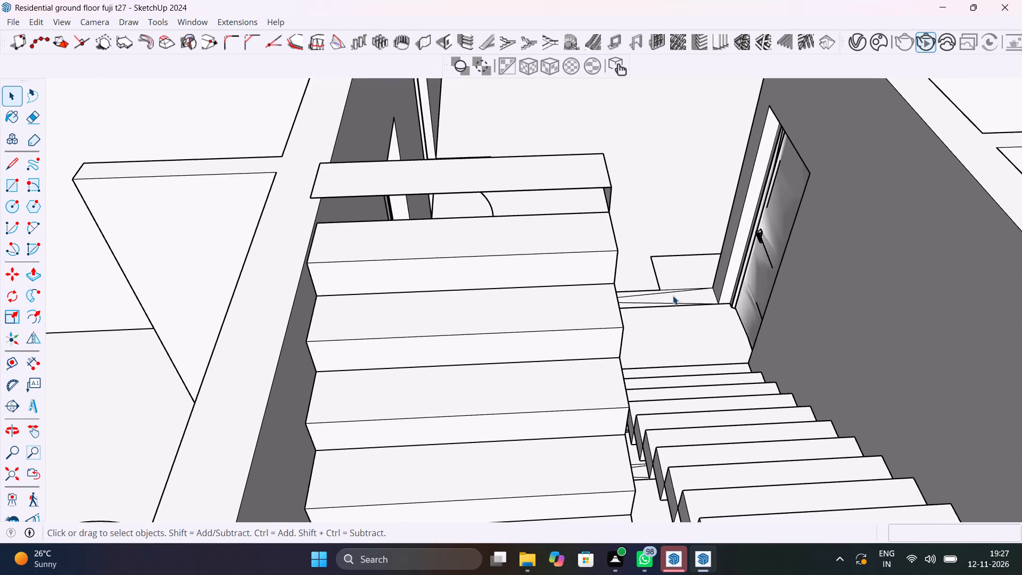
{"action": "middle_click_drag", "start_coordinate": [698, 340], "coordinate": [578, 401]}
{"action": "scroll", "coordinate": [367, 395], "scroll_direction": "up", "scroll_amount": 5}
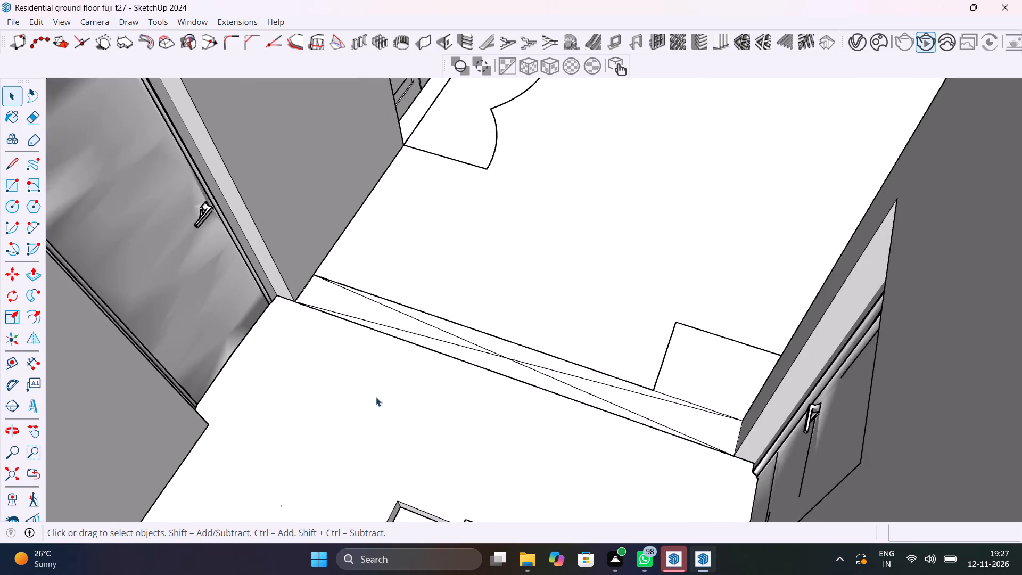
{"action": "scroll", "coordinate": [376, 397], "scroll_direction": "up", "scroll_amount": 3}
{"action": "middle_click_drag", "start_coordinate": [495, 418], "coordinate": [678, 132]}
{"action": "scroll", "coordinate": [633, 215], "scroll_direction": "down", "scroll_amount": 4}
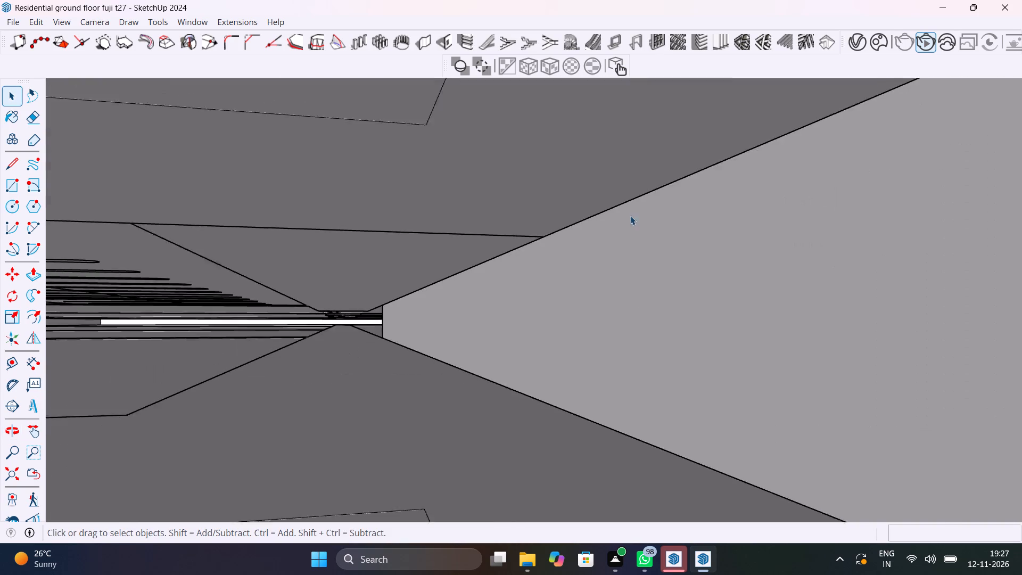
{"action": "scroll", "coordinate": [580, 288], "scroll_direction": "down", "scroll_amount": 6}
{"action": "scroll", "coordinate": [546, 338], "scroll_direction": "up", "scroll_amount": 1}
{"action": "middle_click_drag", "start_coordinate": [547, 338], "coordinate": [507, 453]}
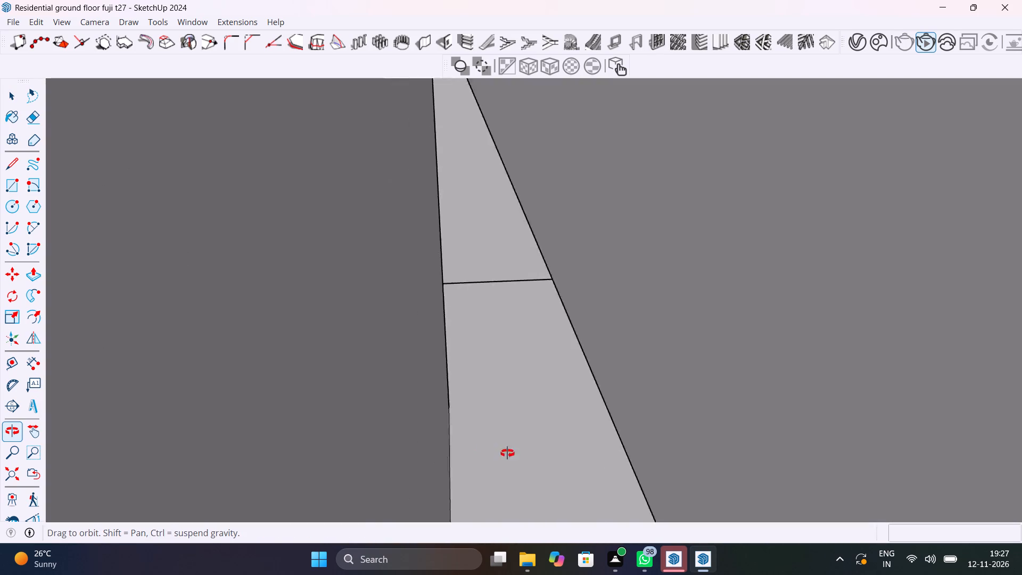
{"action": "middle_click_drag", "start_coordinate": [507, 453], "coordinate": [553, 482]}
{"action": "left_click", "coordinate": [6, 478]}
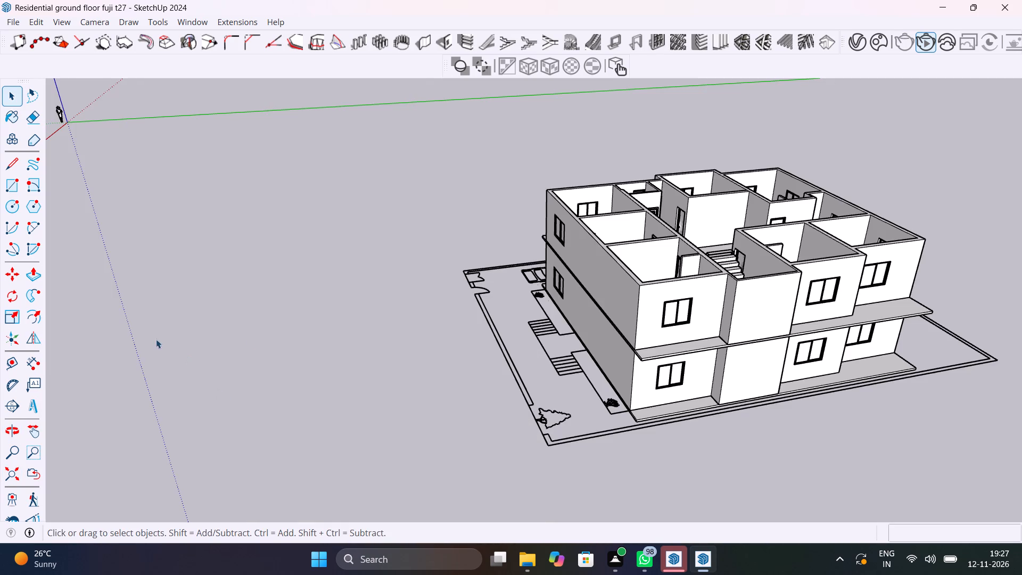
Open the ground-floor staircase group and draw a 5" by 4' rectangle as the missing riser below its top tread.
{"action": "scroll", "coordinate": [753, 266], "scroll_direction": "up", "scroll_amount": 9}
{"action": "middle_click_drag", "start_coordinate": [767, 293], "coordinate": [542, 388]}
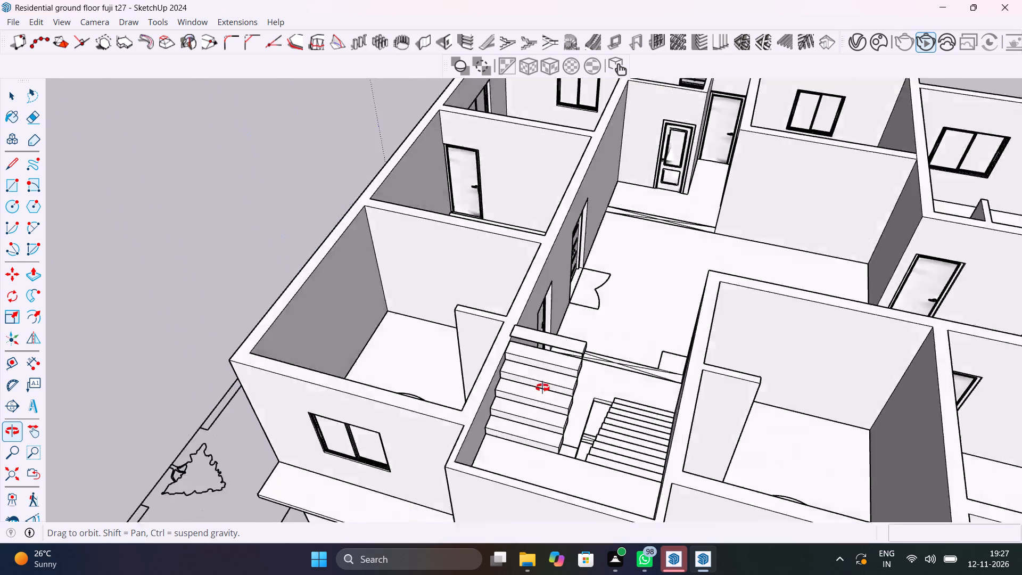
{"action": "middle_click_drag", "start_coordinate": [542, 388], "coordinate": [496, 402]}
{"action": "scroll", "coordinate": [493, 442], "scroll_direction": "up", "scroll_amount": 10}
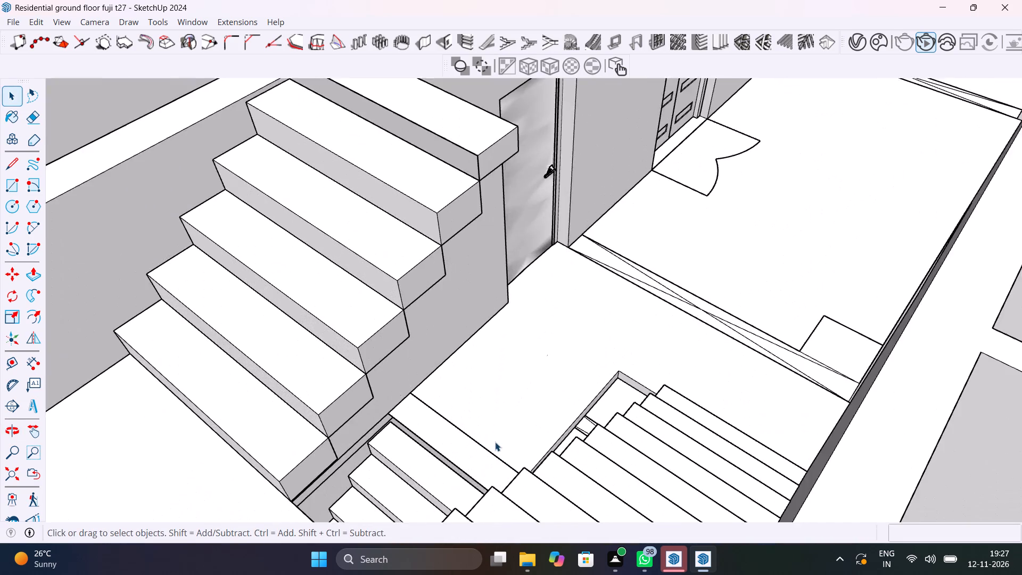
{"action": "scroll", "coordinate": [495, 442], "scroll_direction": "up", "scroll_amount": 7}
{"action": "middle_click_drag", "start_coordinate": [515, 455], "coordinate": [546, 436]}
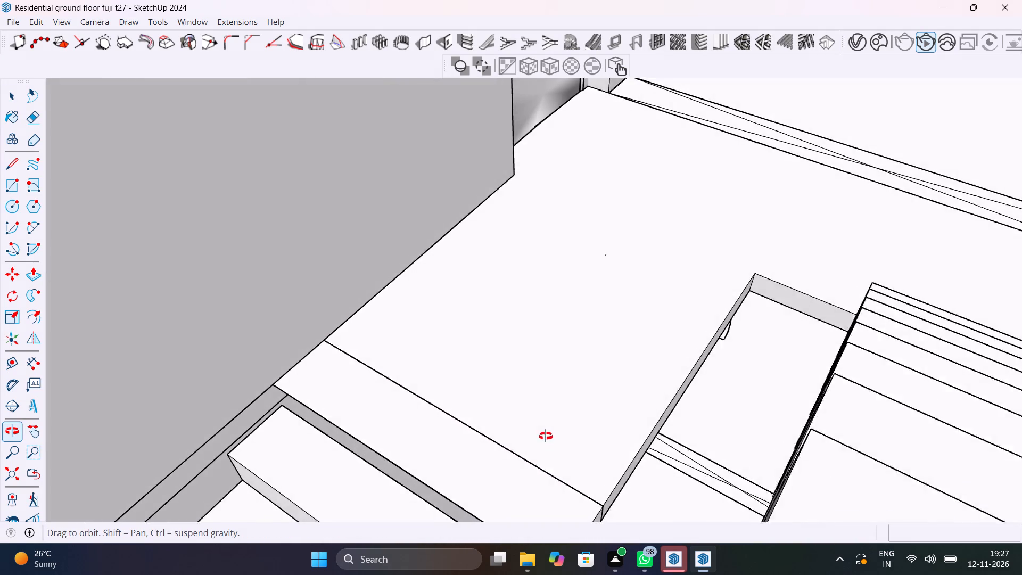
{"action": "middle_click_drag", "start_coordinate": [546, 436], "coordinate": [629, 362]}
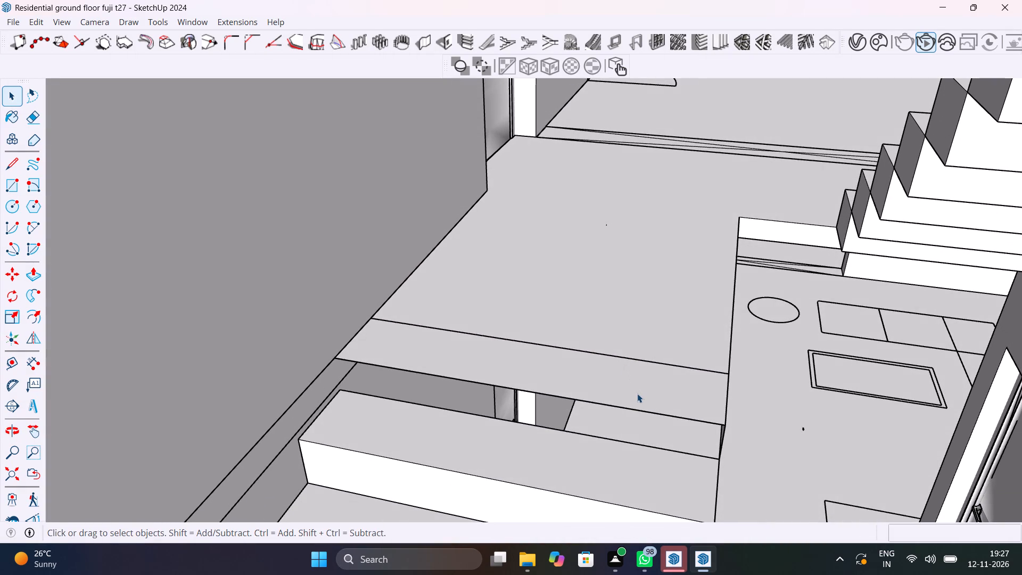
{"action": "left_click", "coordinate": [637, 393]}
{"action": "double_click", "coordinate": [634, 393]}
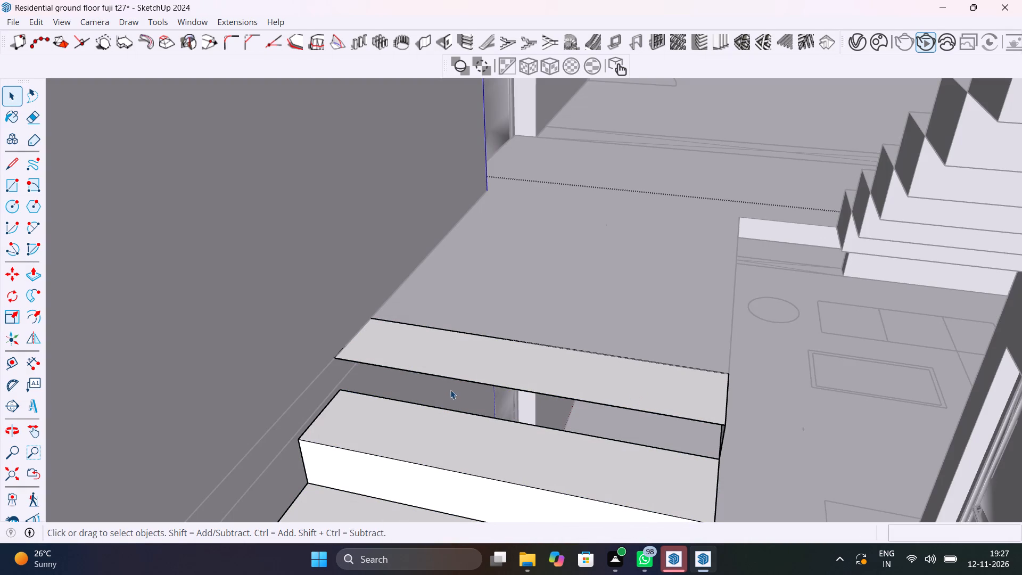
{"action": "middle_click_drag", "start_coordinate": [591, 479], "coordinate": [615, 439]}
{"action": "key", "text": "r"}
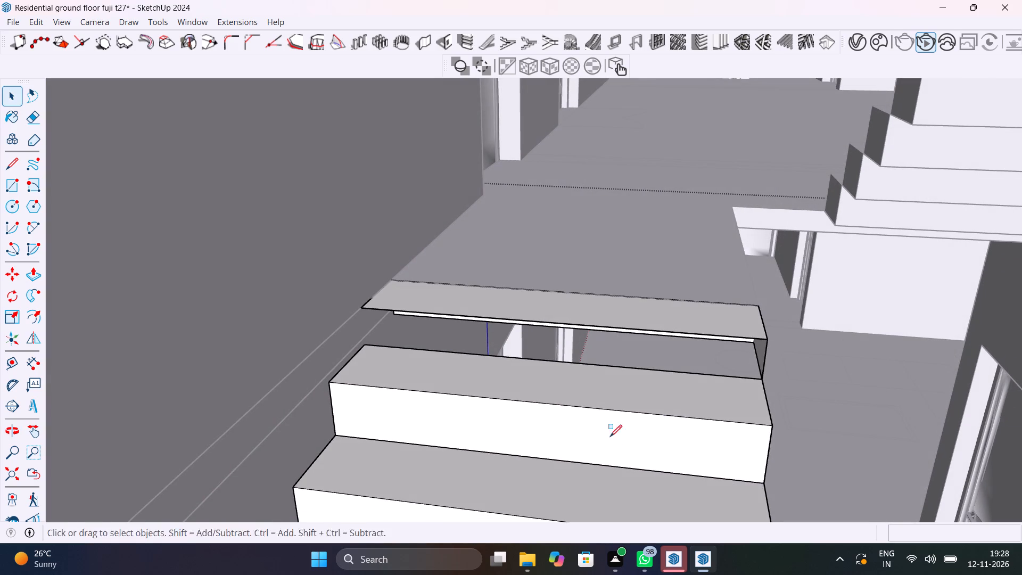
{"action": "left_click", "coordinate": [360, 308]}
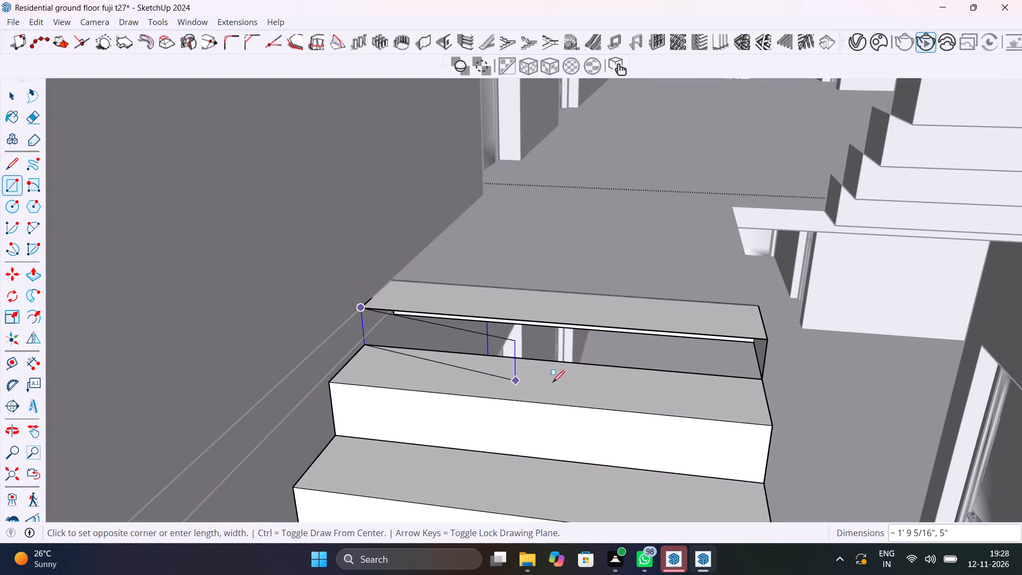
{"action": "left_click", "coordinate": [762, 381]}
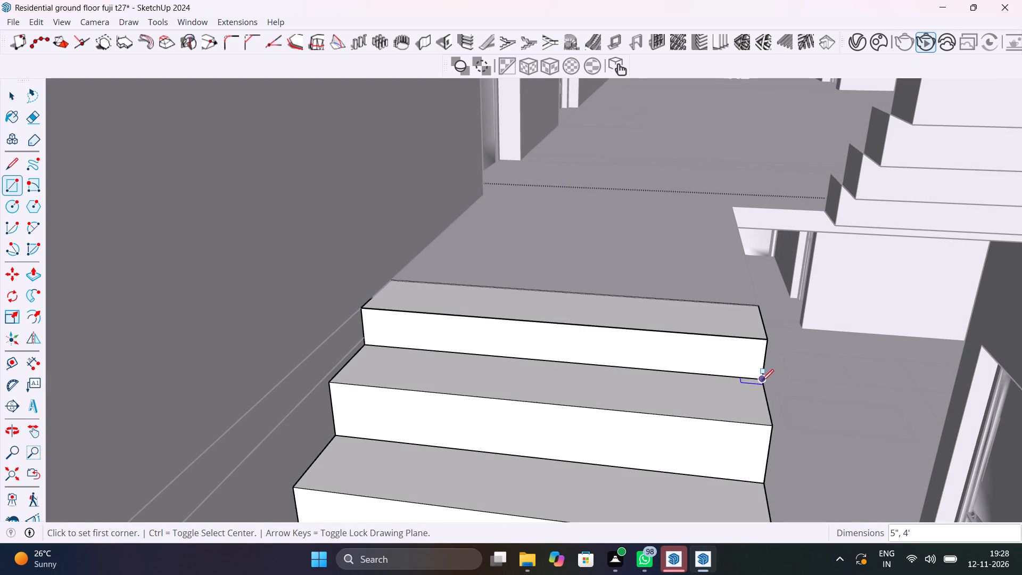
{"action": "key", "text": "space"}
Group the new riser face together with the ground-floor staircase, and close the group being edited.
{"action": "left_click", "coordinate": [749, 369]}
{"action": "left_click", "coordinate": [746, 407]}
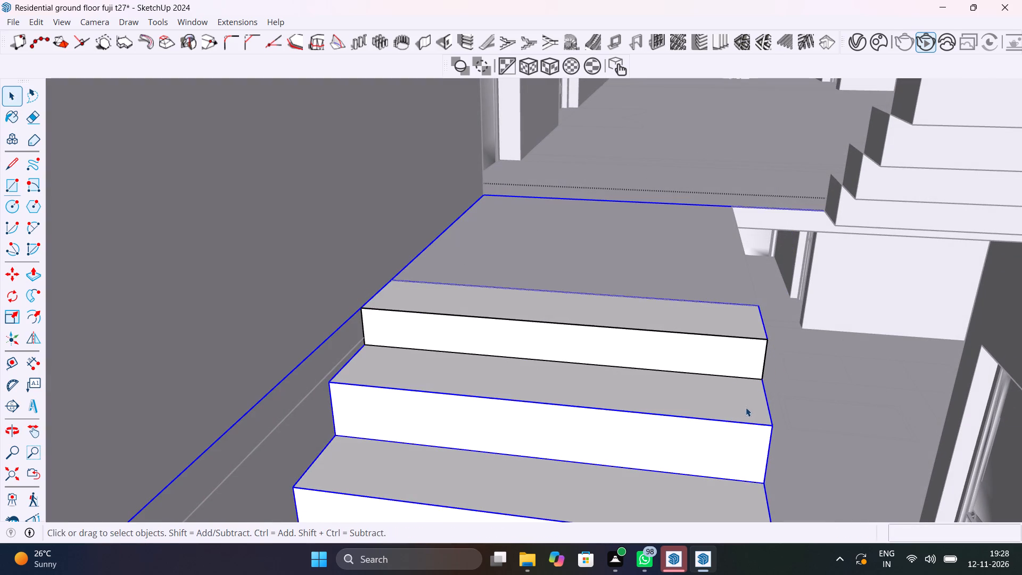
{"action": "left_click", "coordinate": [731, 357], "text": "shift"}
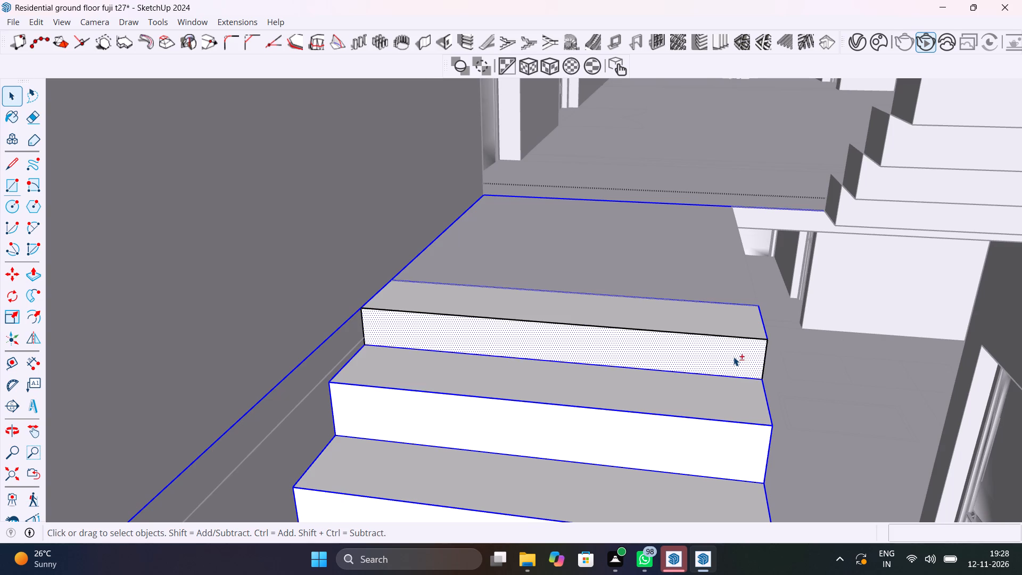
{"action": "right_click", "coordinate": [733, 357], "text": "shift"}
{"action": "left_click", "coordinate": [785, 144], "text": "shift"}
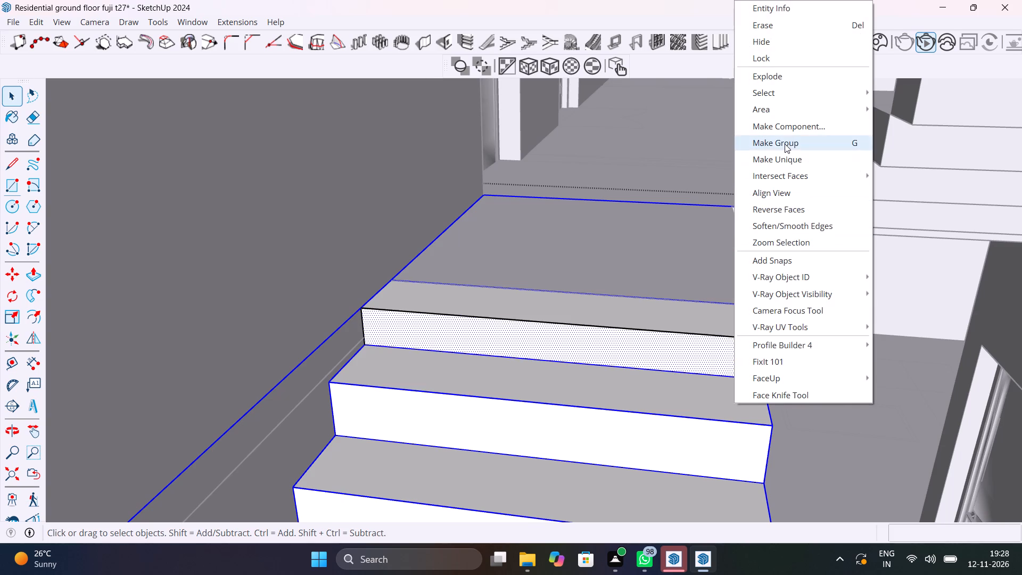
{"action": "scroll", "coordinate": [741, 396], "scroll_direction": "up", "scroll_amount": 1}
{"action": "middle_click_drag", "start_coordinate": [743, 397], "coordinate": [729, 479]}
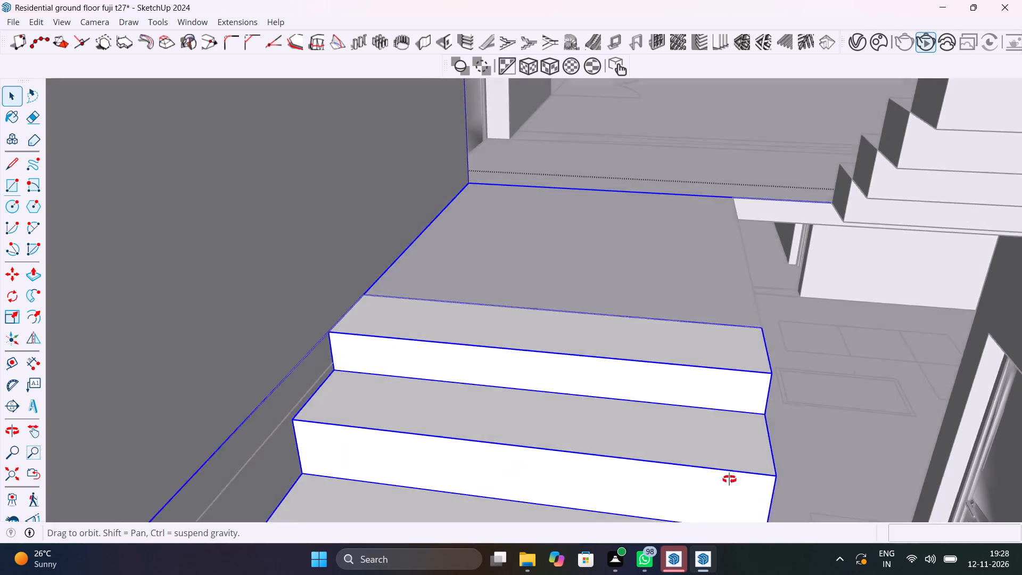
{"action": "middle_click_drag", "start_coordinate": [729, 479], "coordinate": [615, 574]}
{"action": "scroll", "coordinate": [524, 183], "scroll_direction": "down", "scroll_amount": 19}
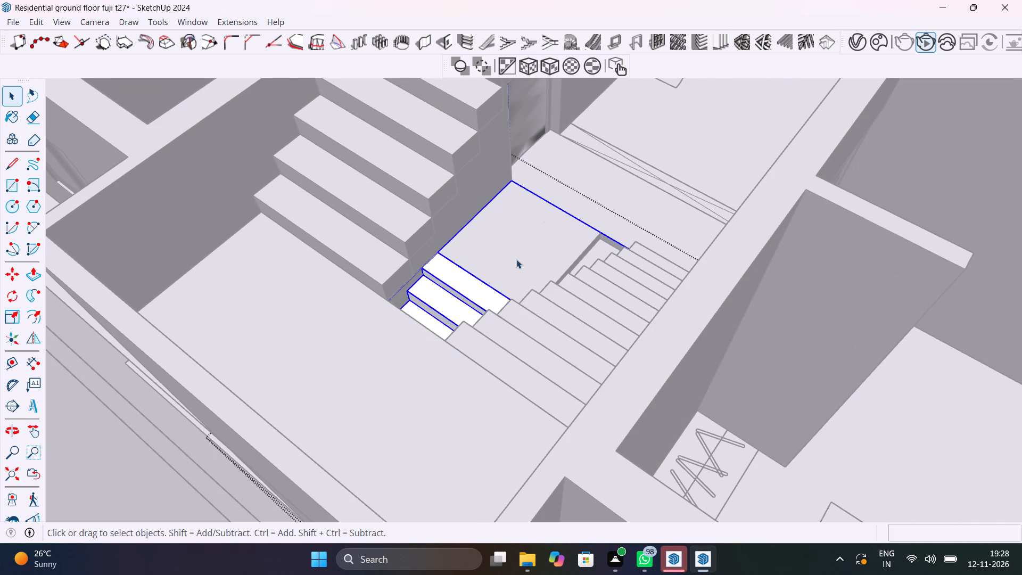
{"action": "left_click", "coordinate": [131, 468]}
Open the upper-floor staircase group and draw a 5" by 4' rectangle as the missing riser below its top tread.
{"action": "left_click", "coordinate": [383, 241]}
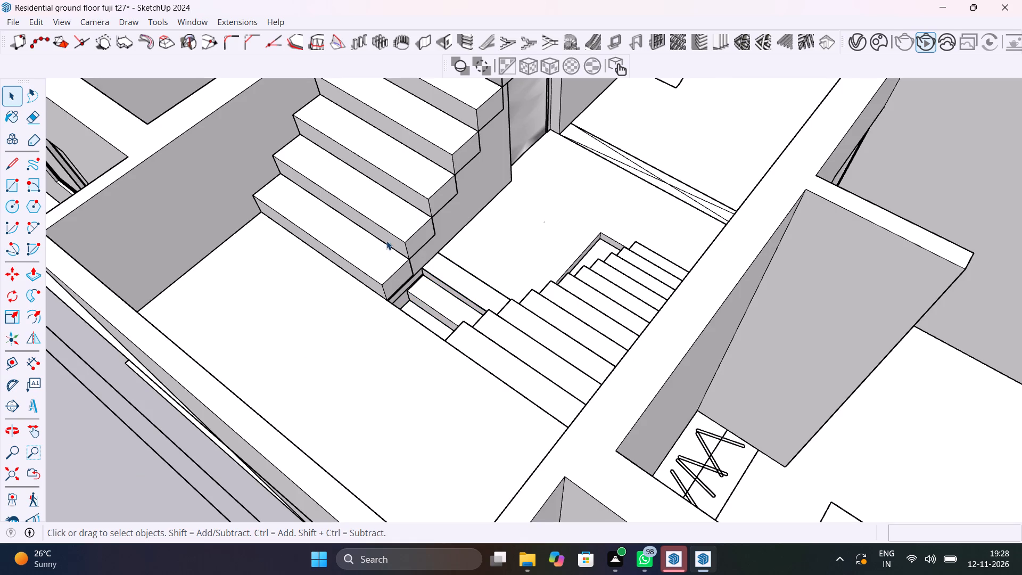
{"action": "left_click", "coordinate": [401, 219]}
{"action": "middle_click_drag", "start_coordinate": [398, 222], "coordinate": [380, 414]}
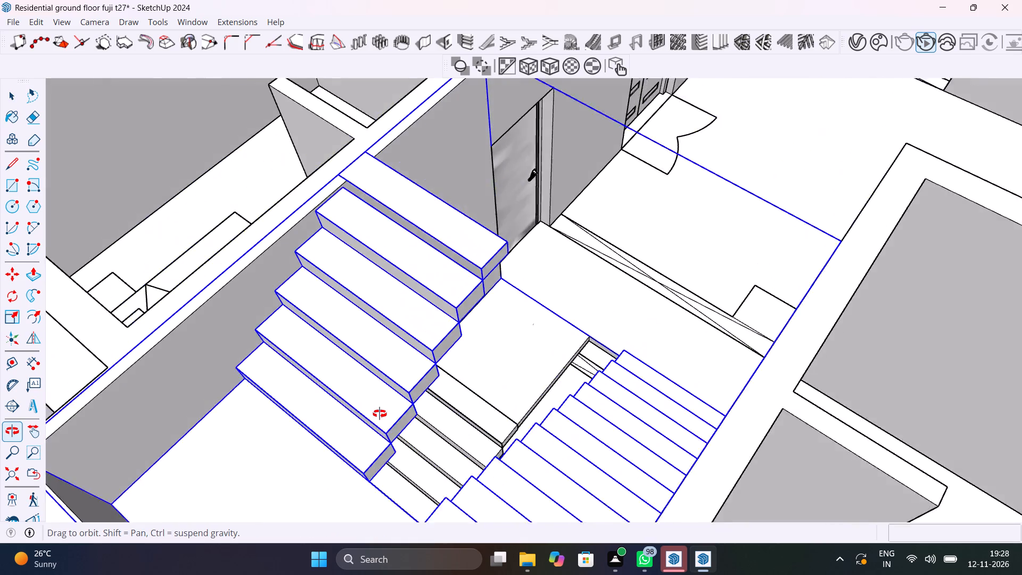
{"action": "middle_click_drag", "start_coordinate": [380, 414], "coordinate": [543, 413]}
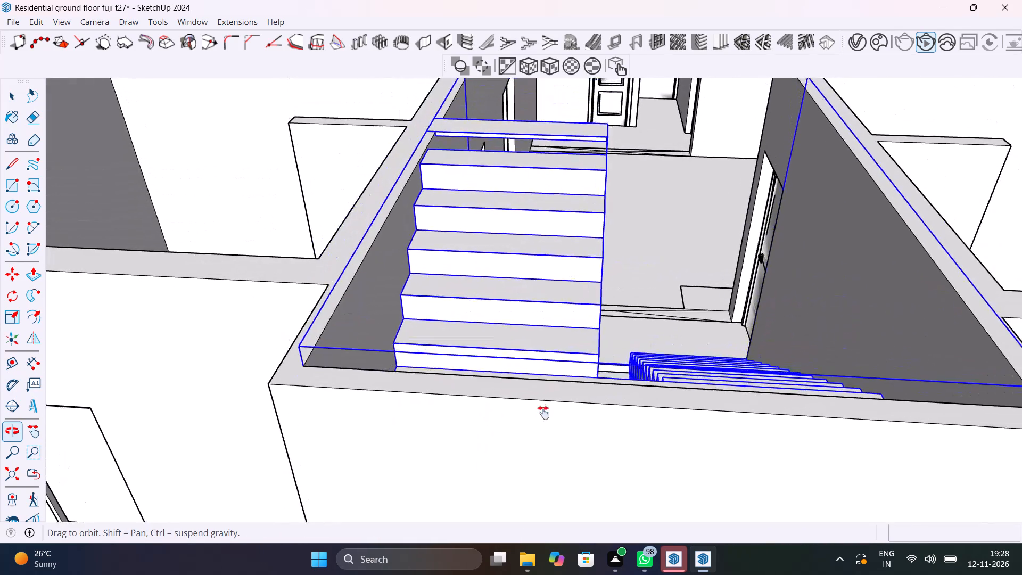
{"action": "middle_click_drag", "start_coordinate": [543, 413], "coordinate": [540, 565]}
{"action": "double_click", "coordinate": [580, 276]}
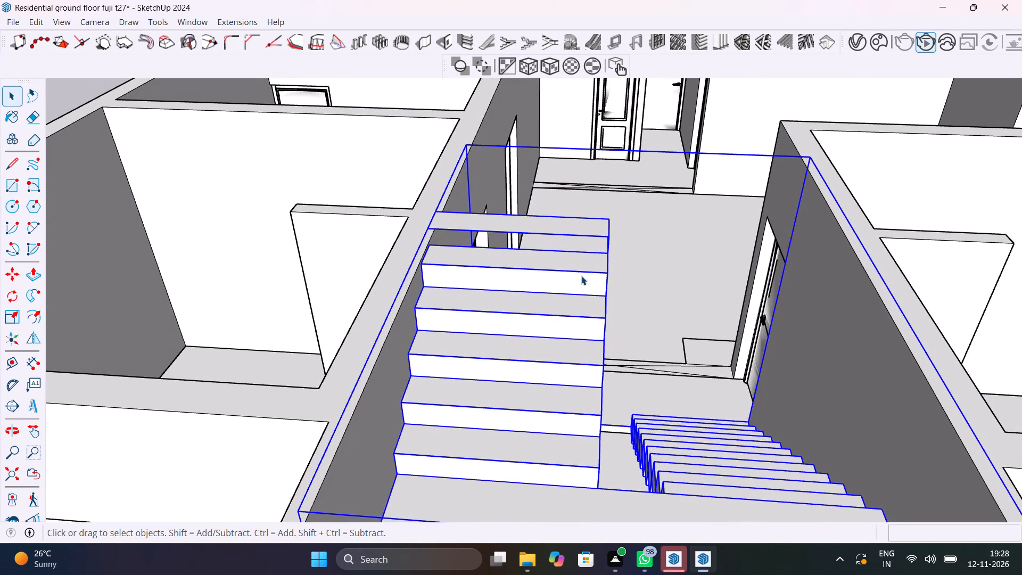
{"action": "double_click", "coordinate": [580, 275]}
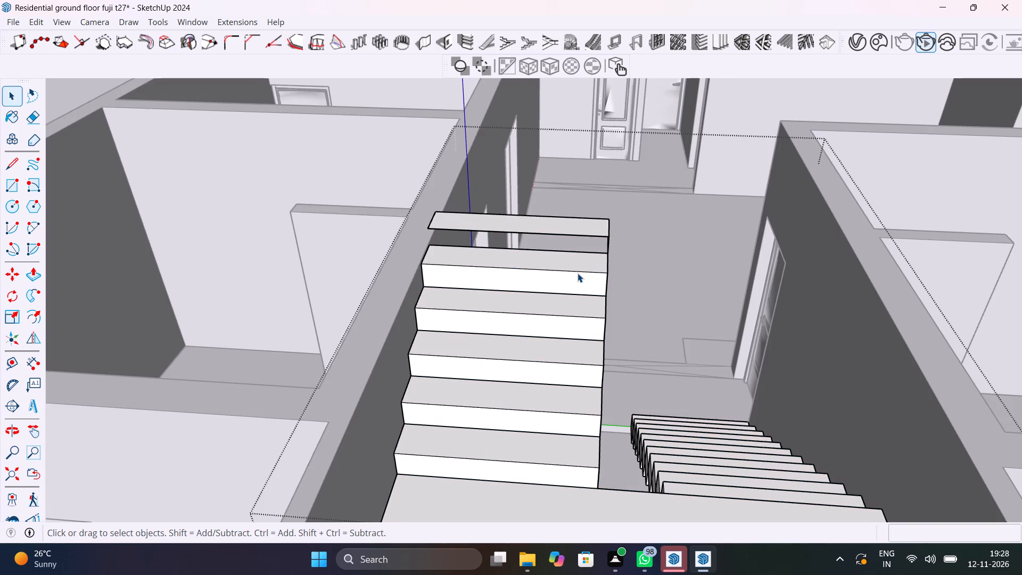
{"action": "middle_click_drag", "start_coordinate": [504, 247], "coordinate": [516, 289], "text": "shift"}
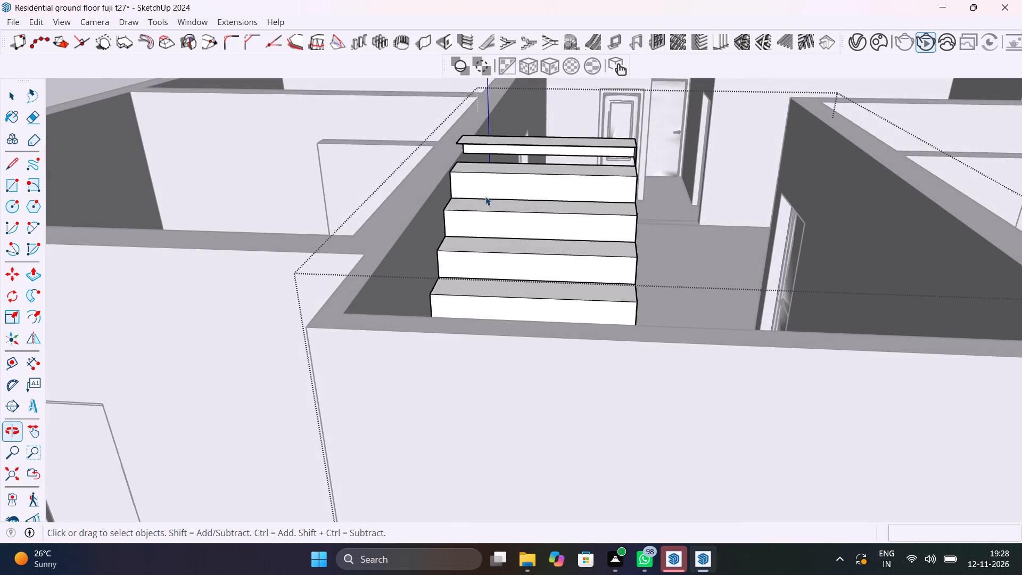
{"action": "scroll", "coordinate": [472, 151], "scroll_direction": "up", "scroll_amount": 8}
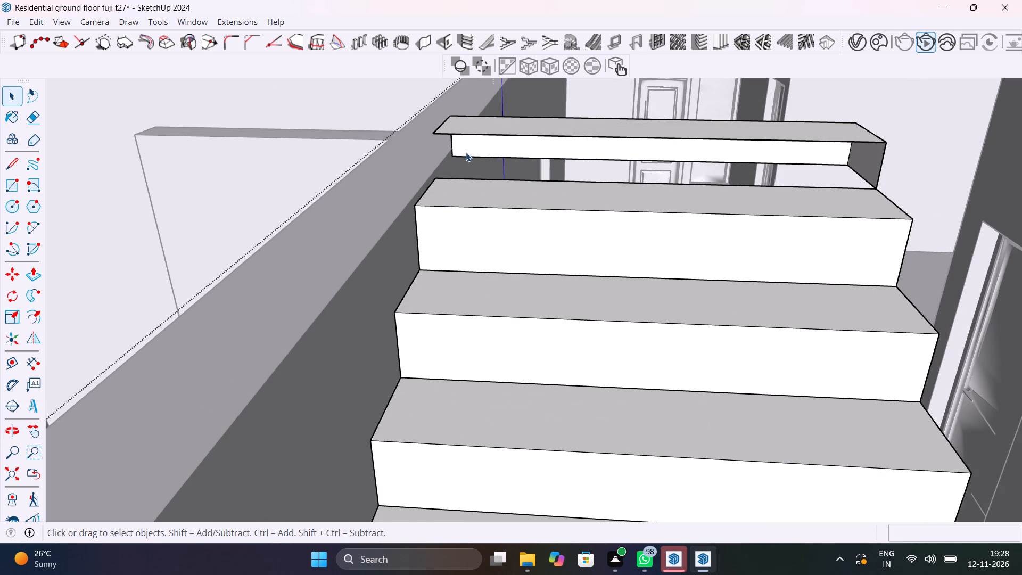
{"action": "key", "text": "r"}
{"action": "left_click", "coordinate": [437, 132]}
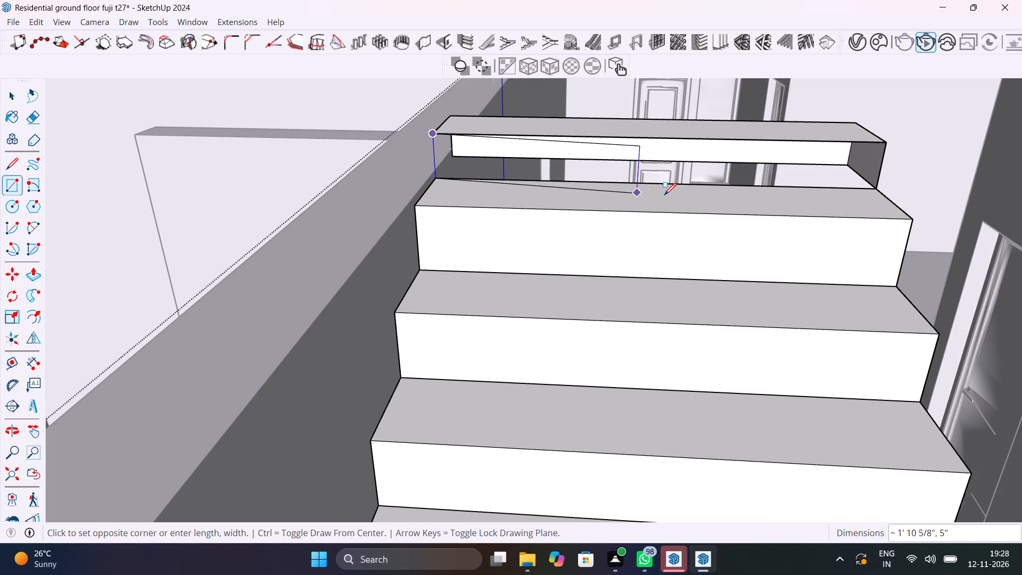
{"action": "left_click", "coordinate": [880, 186]}
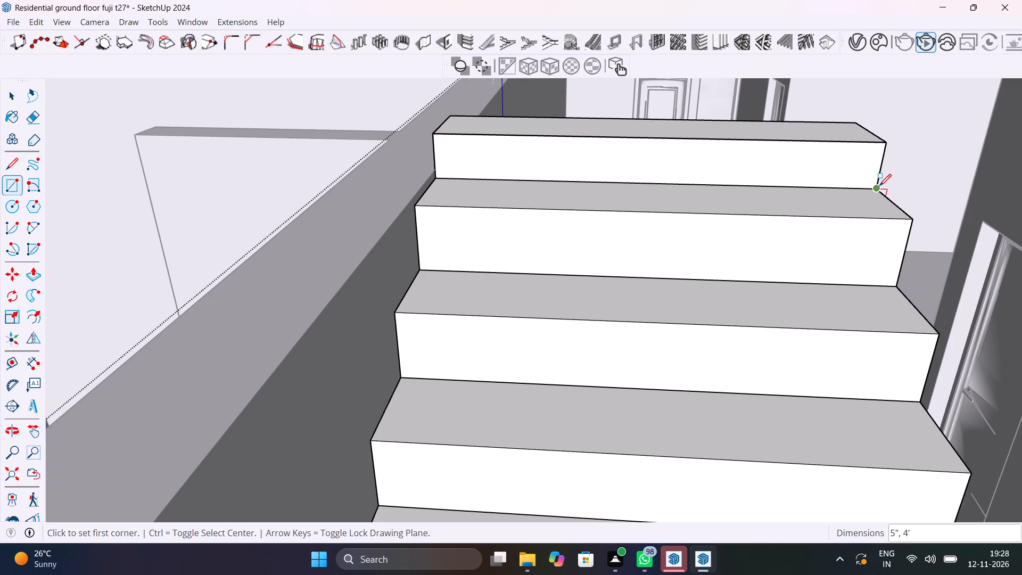
{"action": "key", "text": "space"}
Draw a rectangle about 9 7/8" by 4' closing the underside of the upper-floor staircase's top step.
{"action": "middle_click_drag", "start_coordinate": [702, 253], "coordinate": [990, 319]}
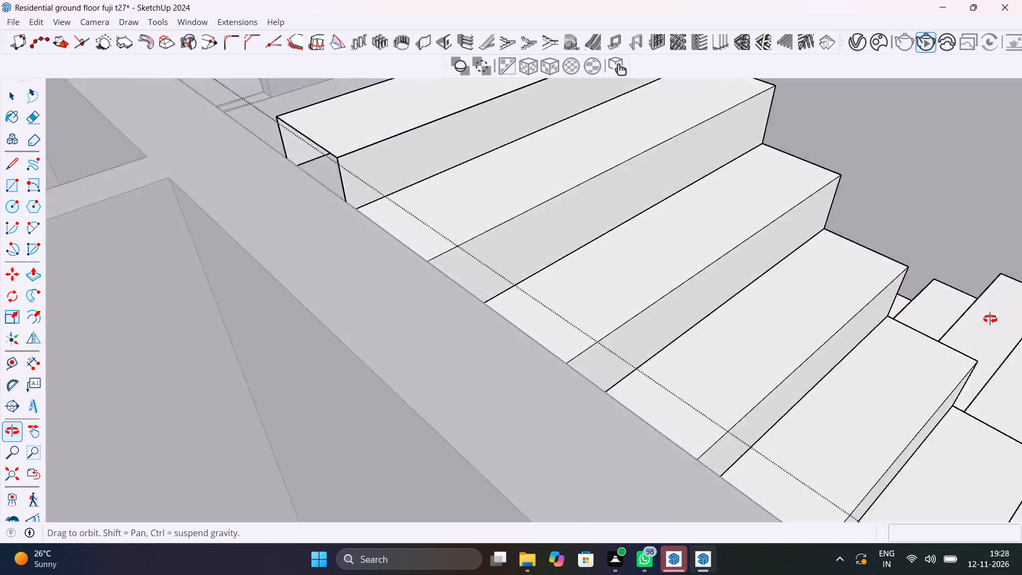
{"action": "middle_click_drag", "start_coordinate": [990, 319], "coordinate": [1021, 316]}
{"action": "middle_click_drag", "start_coordinate": [184, 182], "coordinate": [365, 298], "text": "shift"}
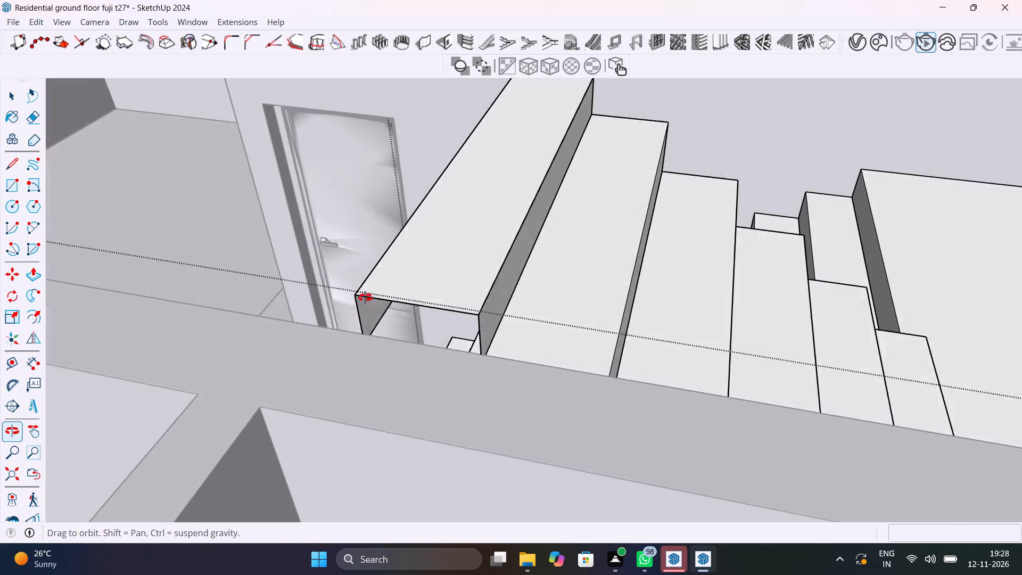
{"action": "middle_click_drag", "start_coordinate": [365, 298], "coordinate": [793, 265], "text": "shift"}
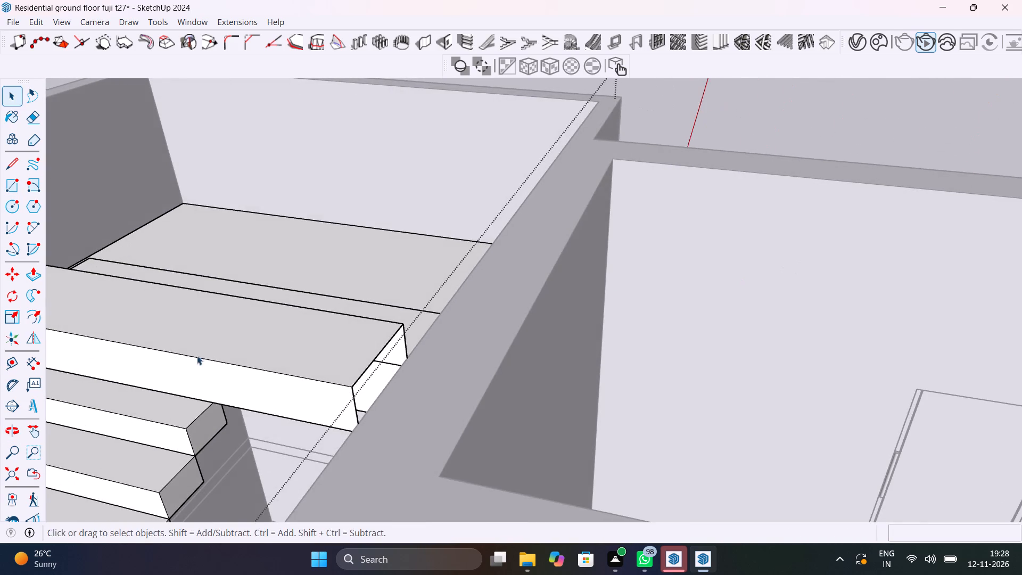
{"action": "middle_click_drag", "start_coordinate": [211, 350], "coordinate": [403, 153]}
{"action": "middle_click_drag", "start_coordinate": [302, 457], "coordinate": [442, 214], "text": "shift"}
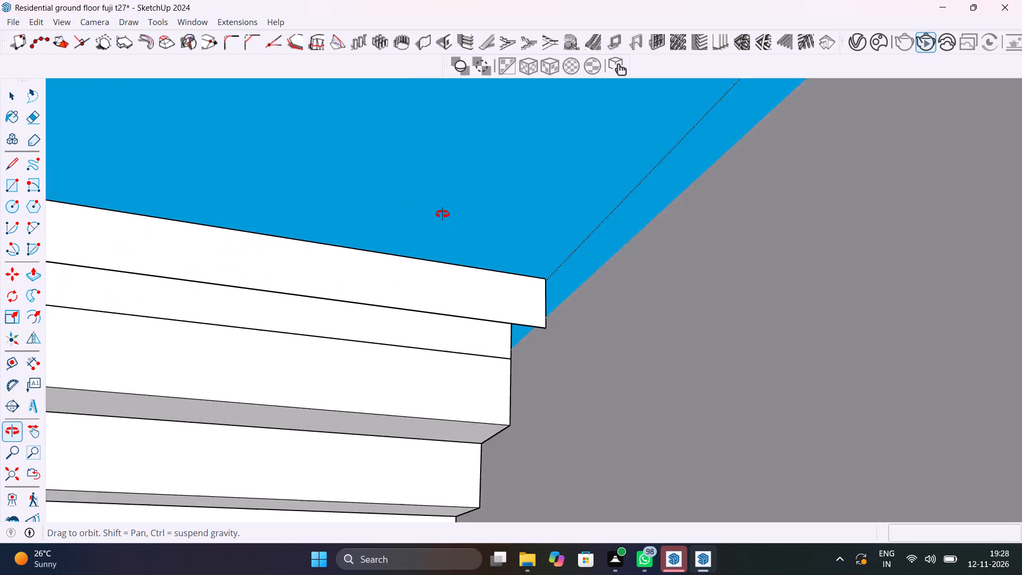
{"action": "middle_click_drag", "start_coordinate": [442, 214], "coordinate": [604, 233], "text": "shift"}
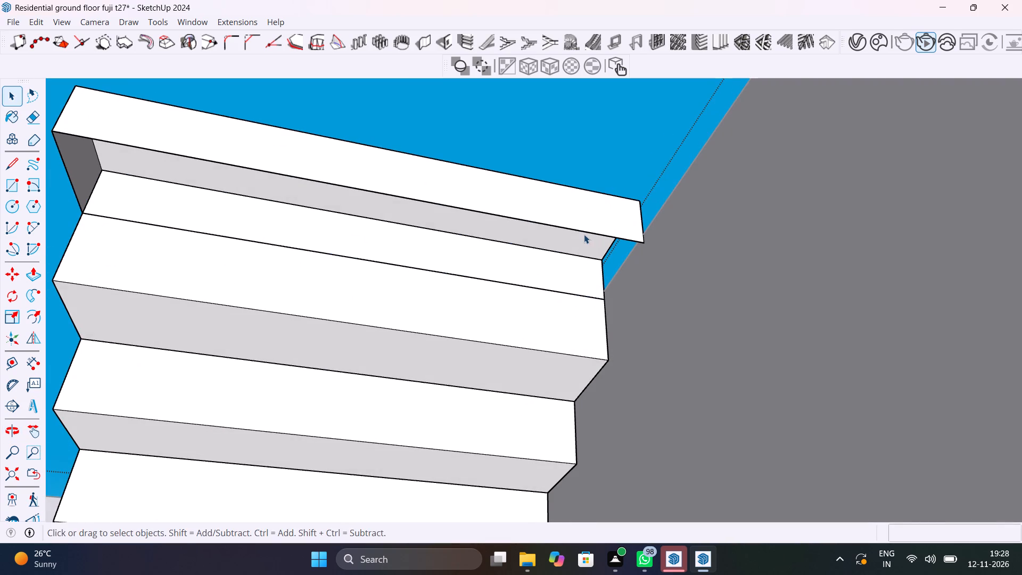
{"action": "key", "text": "r"}
{"action": "left_click", "coordinate": [54, 132]}
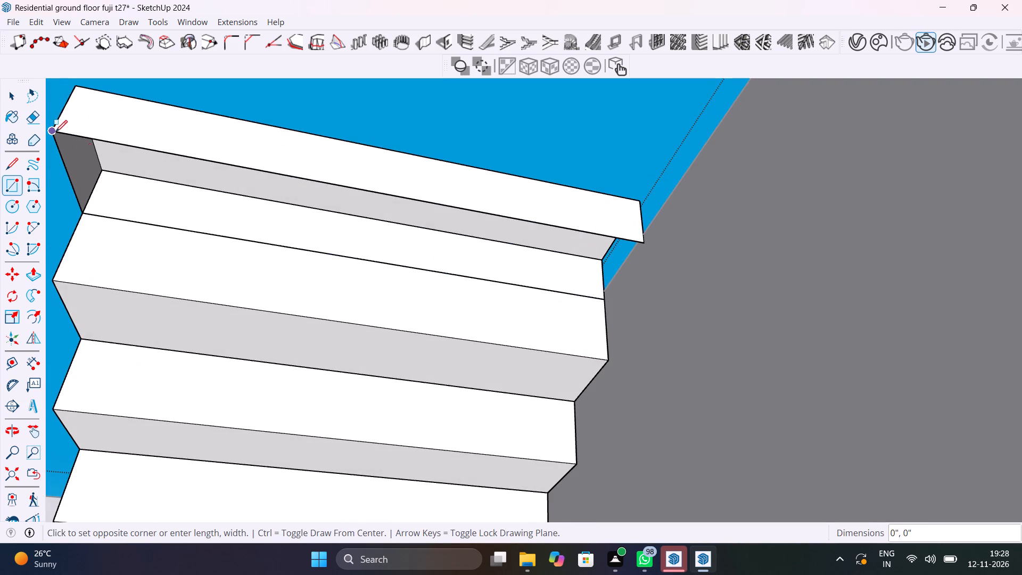
{"action": "left_click", "coordinate": [603, 299]}
Close the upper-floor staircase group and hide the upper-floor walls that cover the open end of its top step.
{"action": "middle_click_drag", "start_coordinate": [483, 283], "coordinate": [497, 473]}
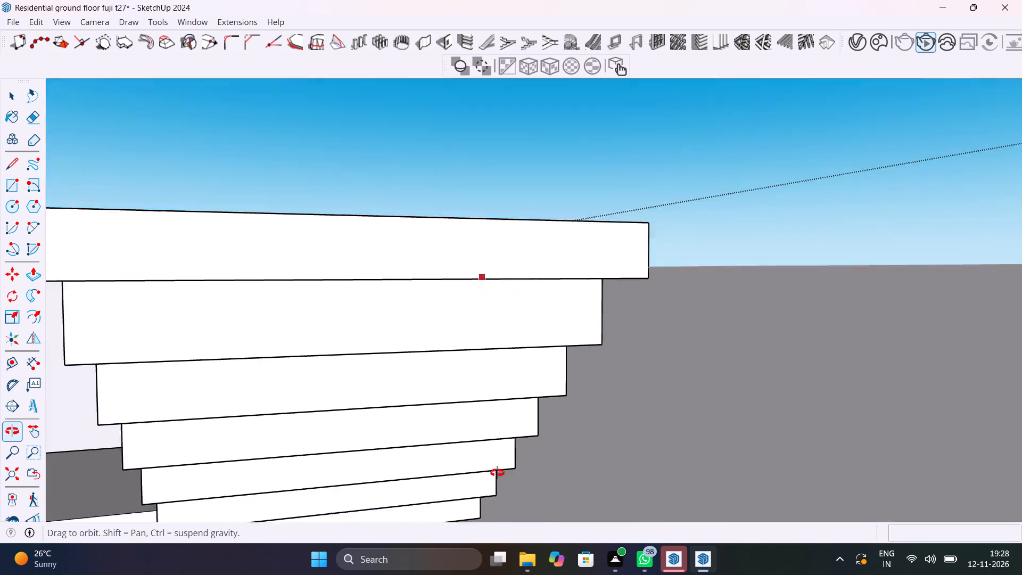
{"action": "middle_click_drag", "start_coordinate": [497, 473], "coordinate": [30, 574]}
{"action": "scroll", "coordinate": [31, 574], "scroll_direction": "up", "scroll_amount": 1}
{"action": "scroll", "coordinate": [427, 276], "scroll_direction": "up", "scroll_amount": 6}
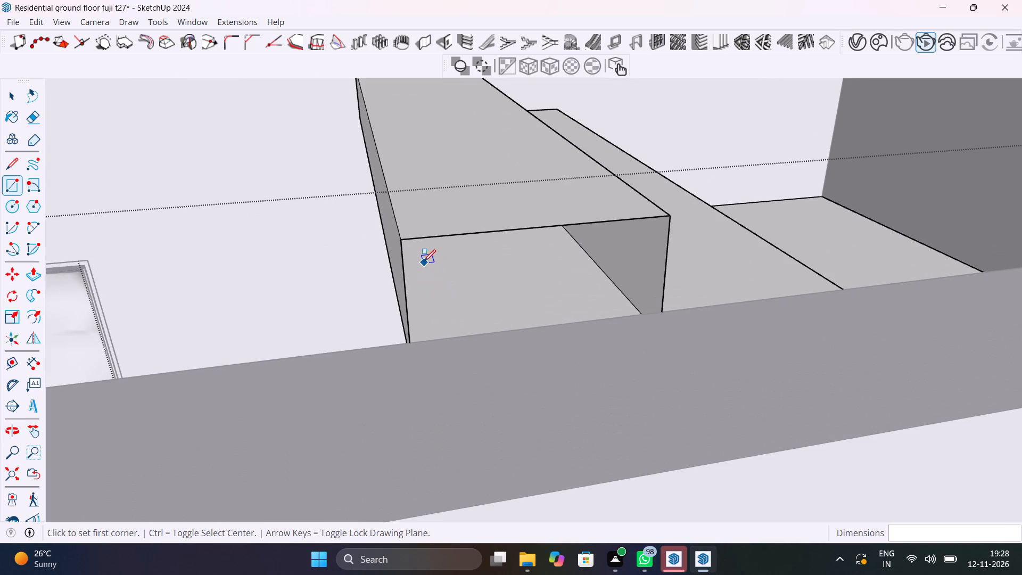
{"action": "key", "text": "space"}
{"action": "scroll", "coordinate": [514, 231], "scroll_direction": "down", "scroll_amount": 20}
{"action": "scroll", "coordinate": [514, 231], "scroll_direction": "down", "scroll_amount": 3}
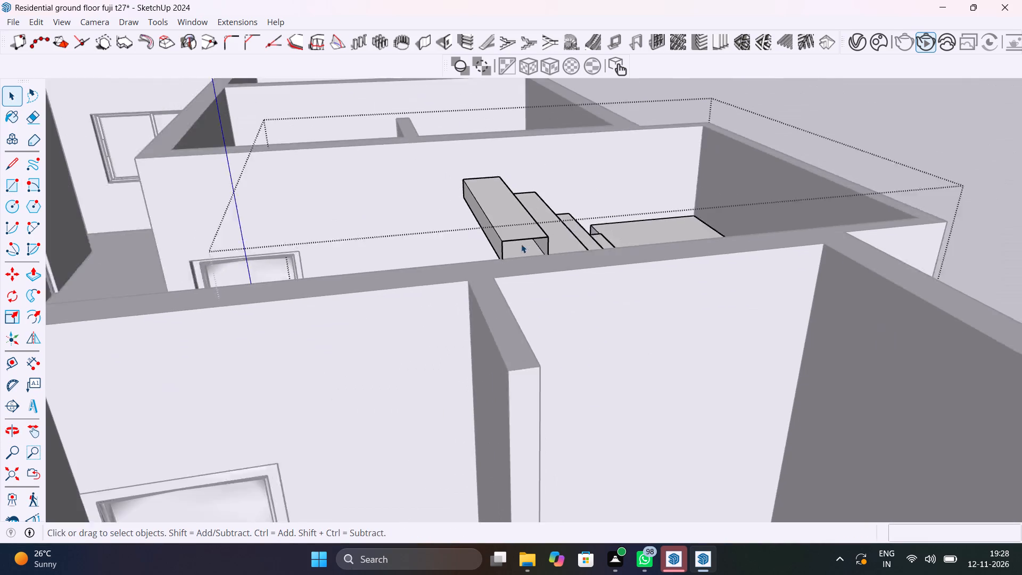
{"action": "scroll", "coordinate": [521, 244], "scroll_direction": "down", "scroll_amount": 2}
{"action": "left_click", "coordinate": [922, 157]}
{"action": "left_click", "coordinate": [534, 318]}
{"action": "right_click", "coordinate": [535, 318]}
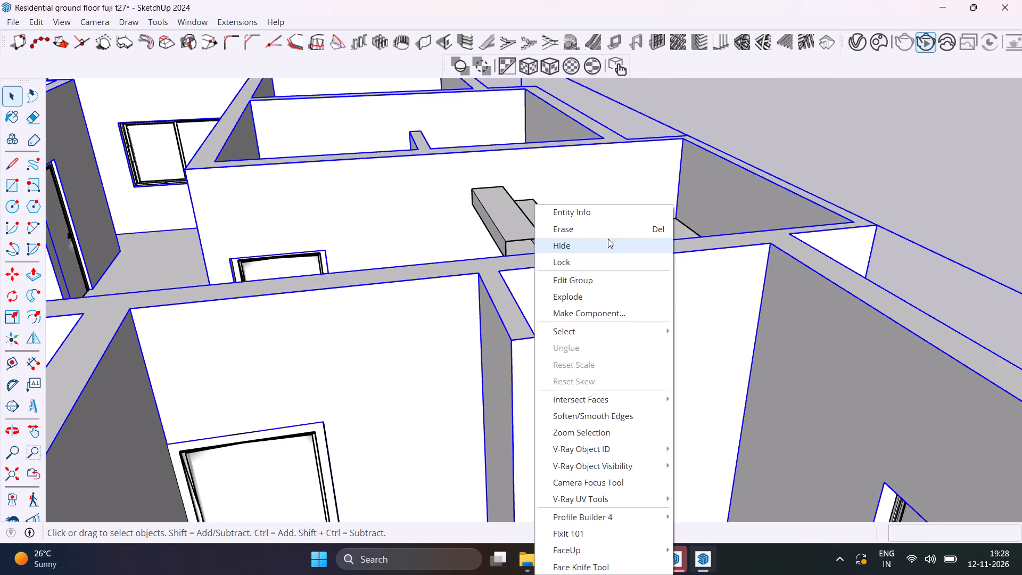
{"action": "left_click", "coordinate": [604, 239]}
Draw a rectangle corner to corner closing the open side end of the upper-floor staircase's top step.
{"action": "scroll", "coordinate": [527, 243], "scroll_direction": "up", "scroll_amount": 10}
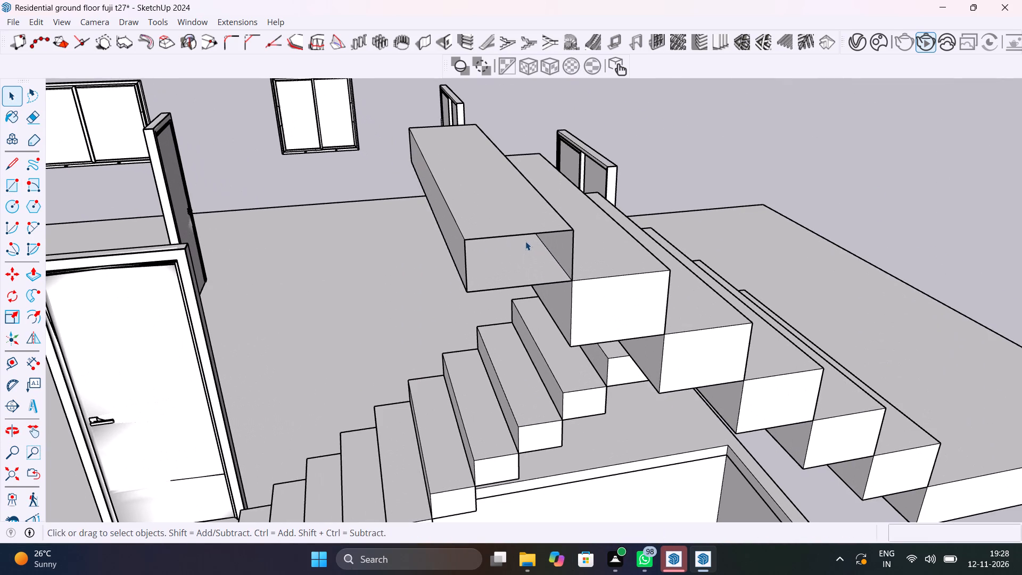
{"action": "key", "text": "r"}
{"action": "left_click", "coordinate": [467, 240]}
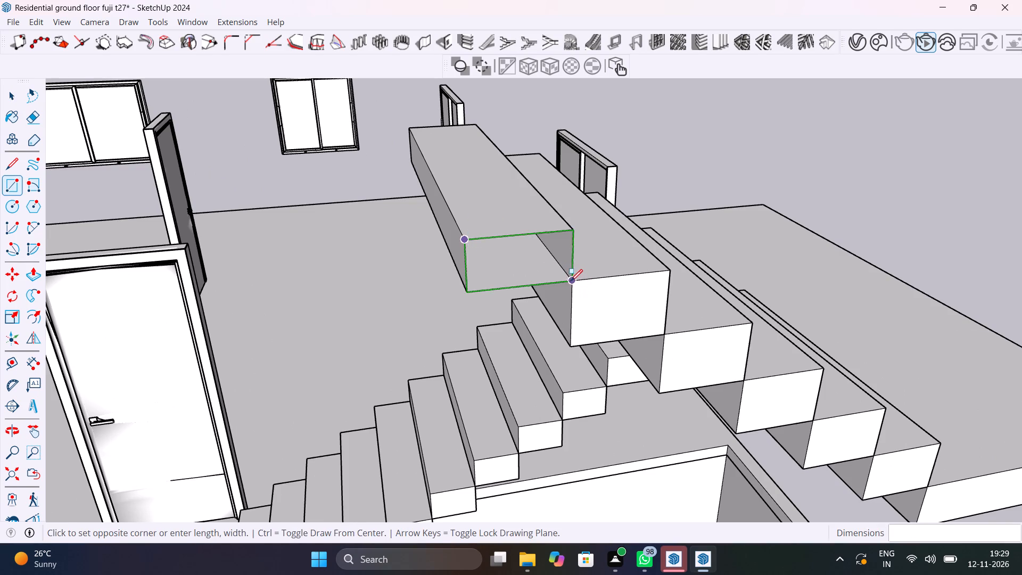
{"action": "left_click", "coordinate": [573, 280]}
{"action": "key", "text": "space"}
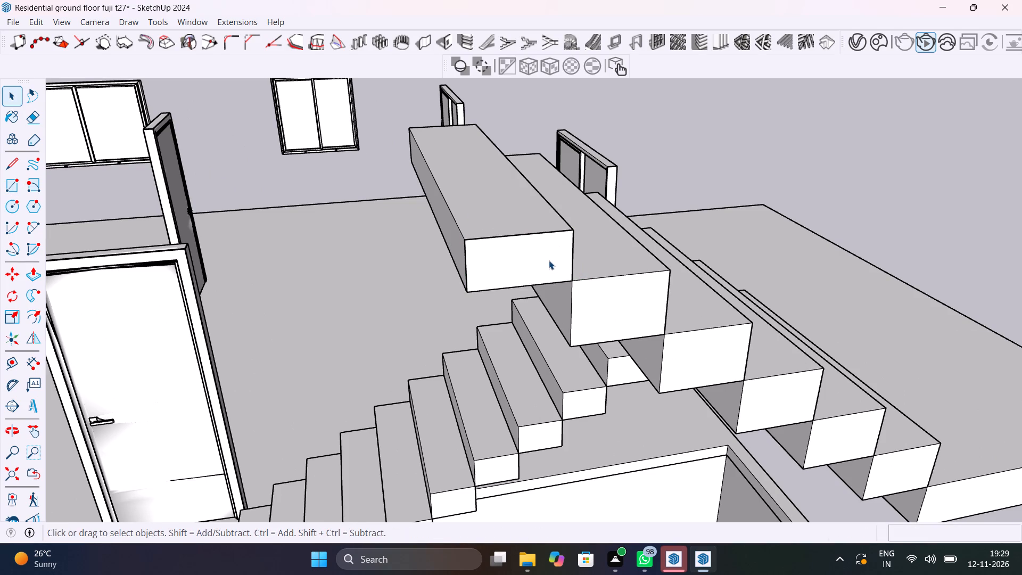
Select the new end face with its edges and the upper-floor staircase, and group them together.
{"action": "triple_click", "coordinate": [549, 260]}
{"action": "triple_click", "coordinate": [545, 259]}
{"action": "double_click", "coordinate": [546, 259]}
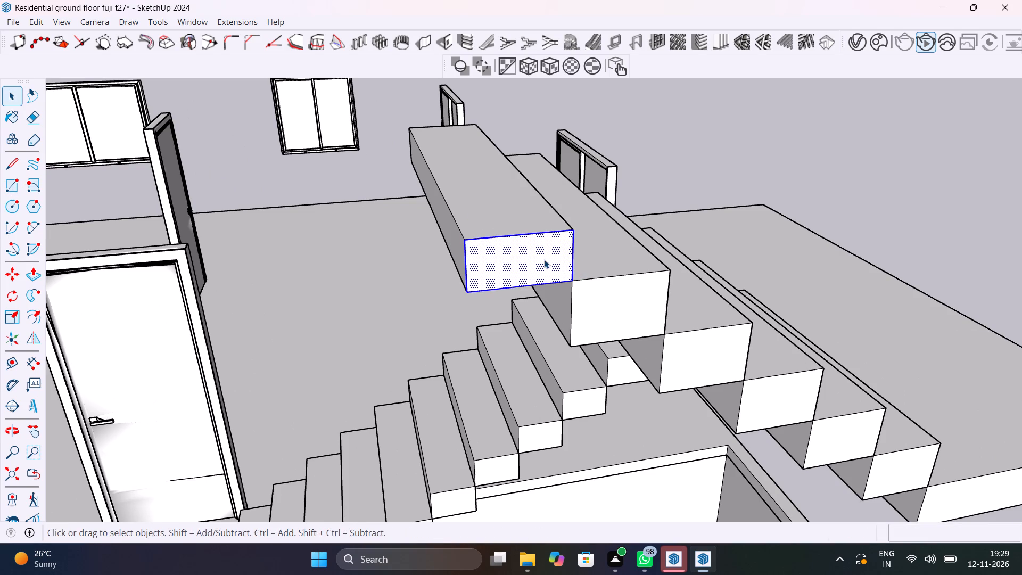
{"action": "middle_click_drag", "start_coordinate": [528, 299], "coordinate": [614, 309]}
{"action": "left_click", "coordinate": [645, 275], "text": "shift"}
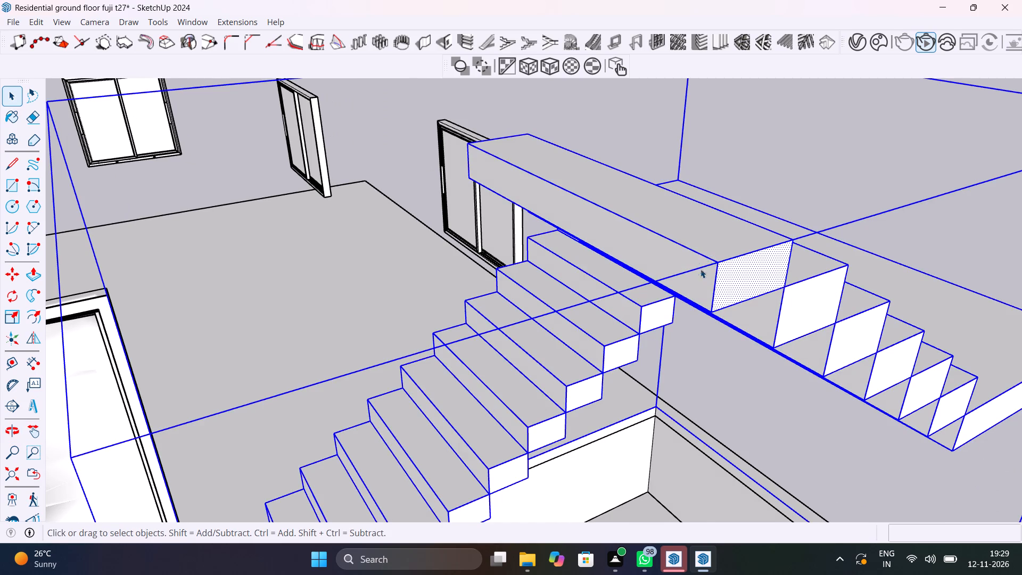
{"action": "middle_click_drag", "start_coordinate": [722, 282], "coordinate": [683, 356]}
{"action": "left_click_drag", "start_coordinate": [971, 89], "coordinate": [978, 90]}
{"action": "scroll", "coordinate": [975, 88], "scroll_direction": "down", "scroll_amount": 1}
{"action": "left_click", "coordinate": [791, 184]}
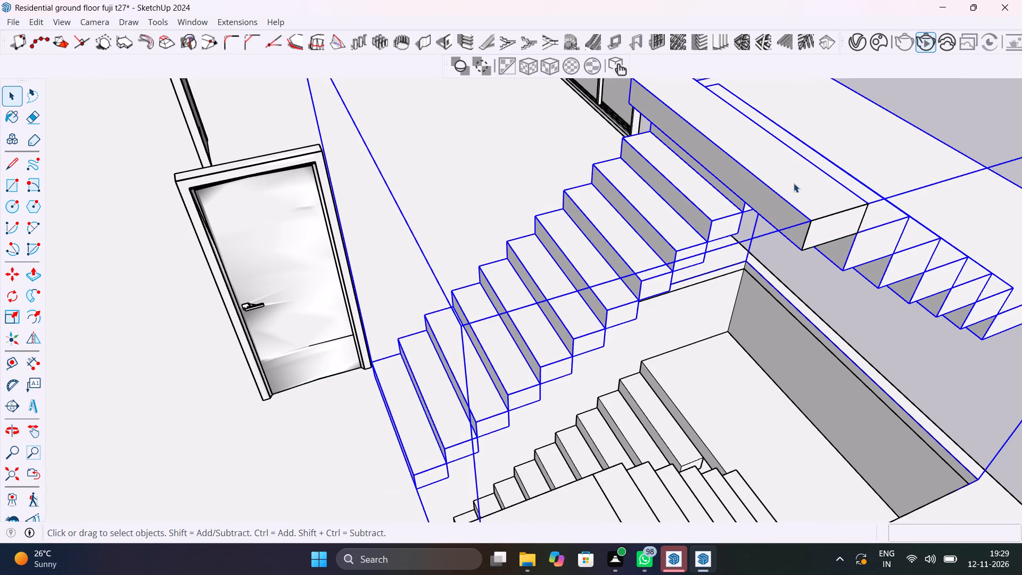
{"action": "left_click", "coordinate": [823, 233], "text": "shift"}
{"action": "triple_click", "coordinate": [822, 233], "text": "shift"}
{"action": "left_click", "coordinate": [822, 233], "text": "shift"}
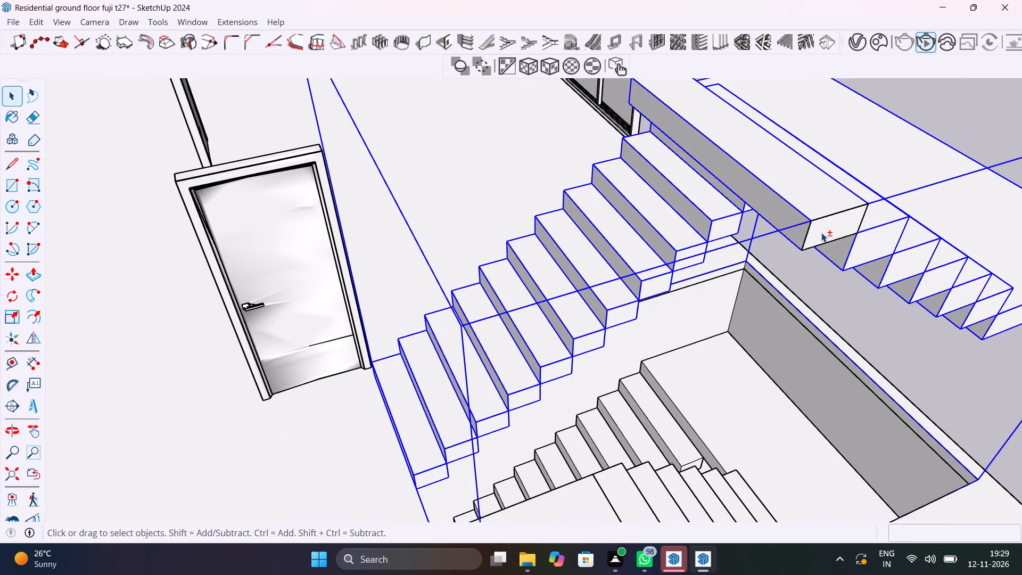
{"action": "left_click", "coordinate": [825, 229], "text": "shift"}
{"action": "middle_click_drag", "start_coordinate": [825, 220], "coordinate": [965, 40]}
{"action": "middle_click_drag", "start_coordinate": [739, 295], "coordinate": [736, 224]}
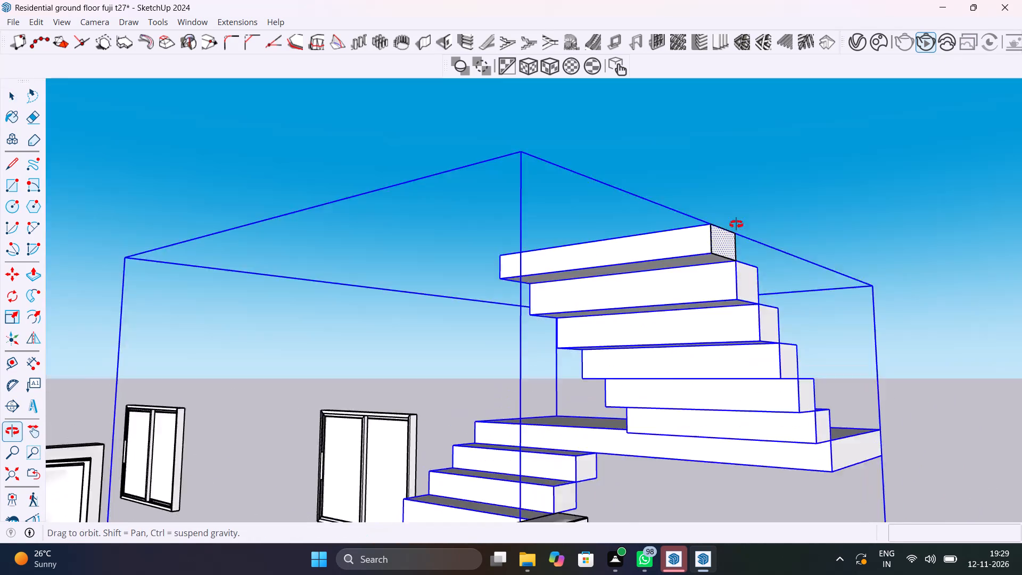
{"action": "middle_click_drag", "start_coordinate": [736, 224], "coordinate": [757, 185]}
{"action": "left_click", "coordinate": [701, 264], "text": "shift"}
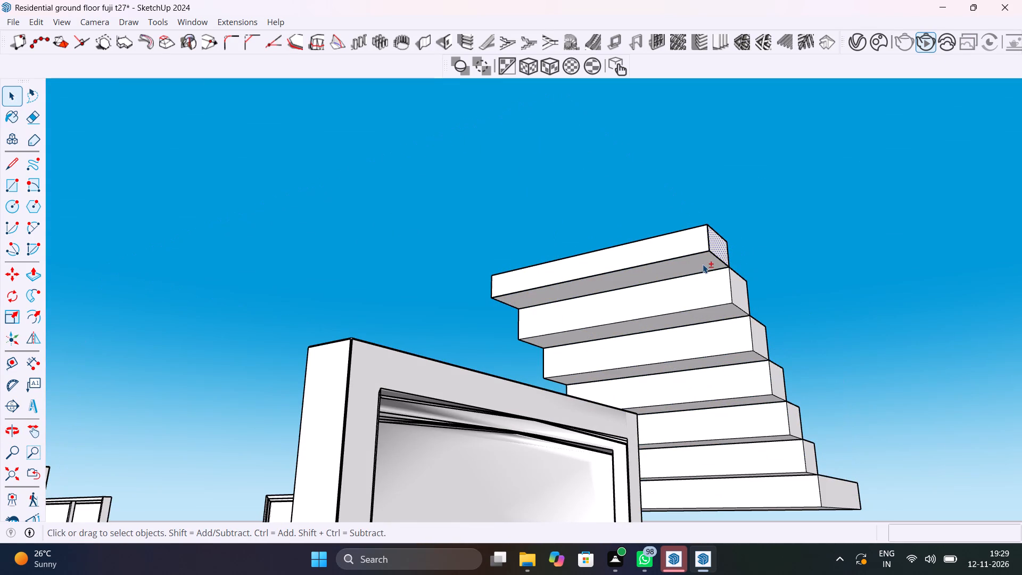
{"action": "middle_click_drag", "start_coordinate": [716, 292], "coordinate": [698, 437]}
{"action": "left_click", "coordinate": [816, 275]}
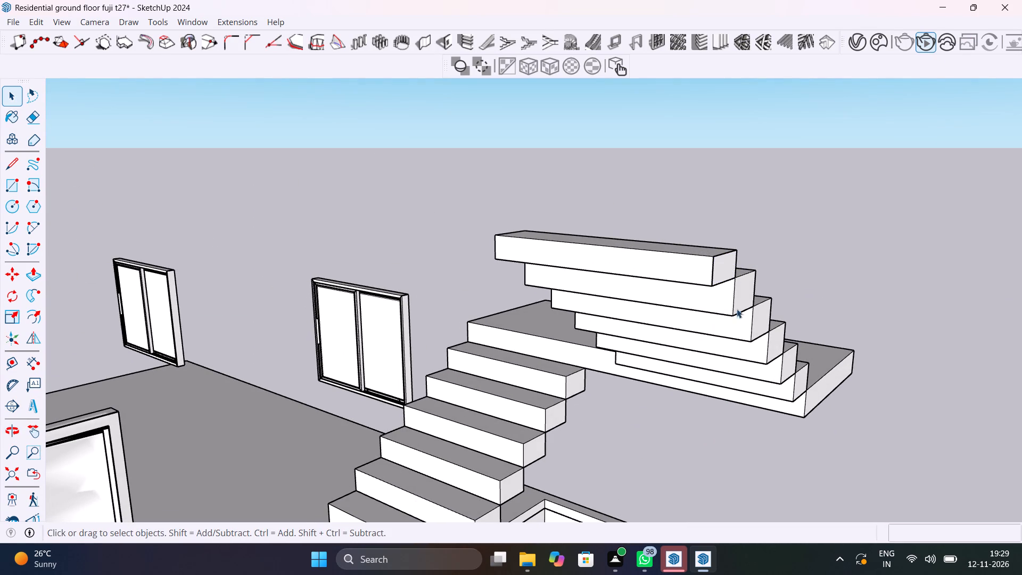
{"action": "left_click", "coordinate": [741, 304]}
{"action": "left_click", "coordinate": [727, 265], "text": "shift"}
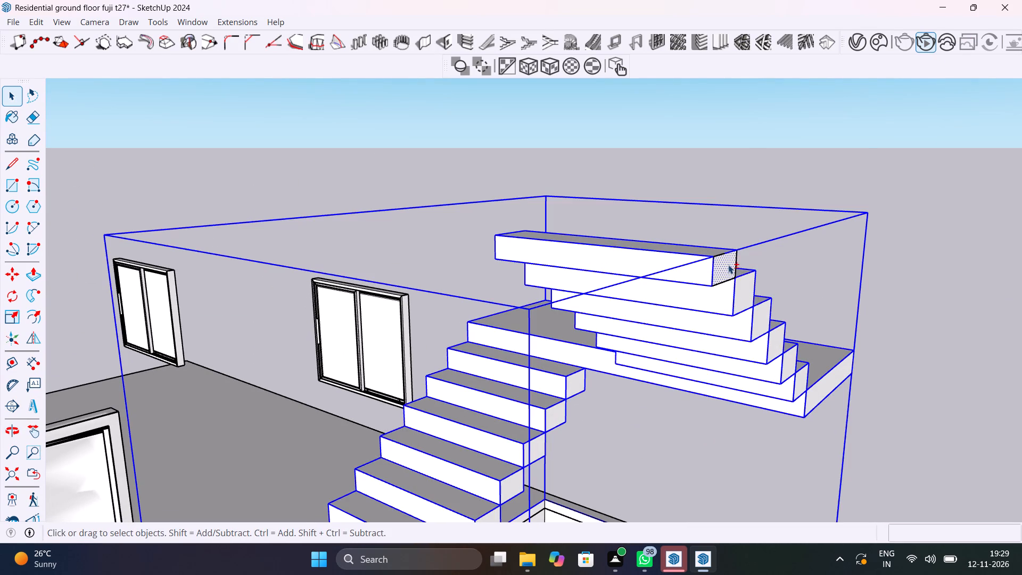
{"action": "right_click", "coordinate": [728, 265], "text": "shift"}
{"action": "left_click", "coordinate": [770, 145], "text": "shift"}
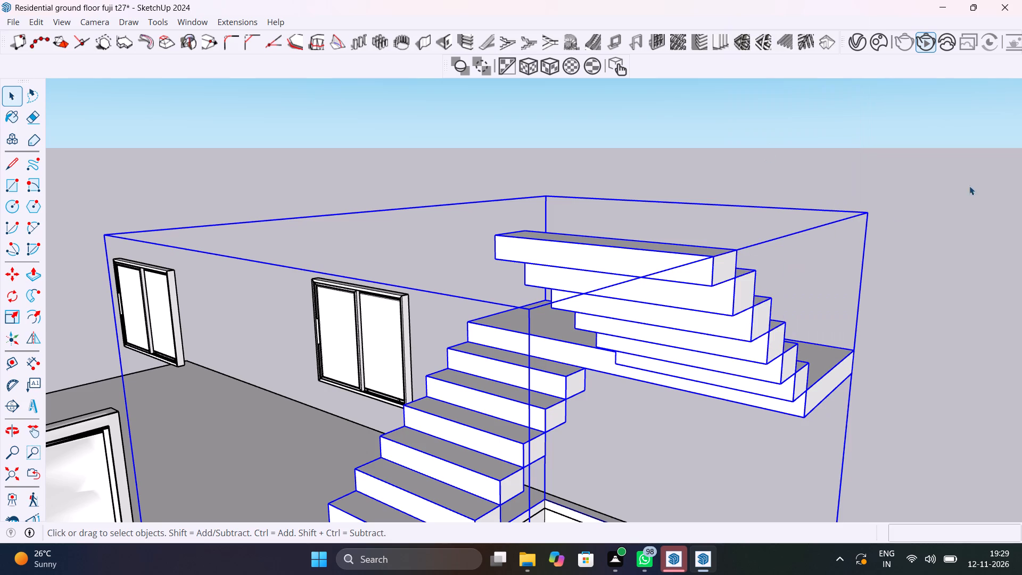
{"action": "left_click", "coordinate": [981, 178]}
Hide the ground-floor walls enclosing the lower staircase.
{"action": "scroll", "coordinate": [924, 176], "scroll_direction": "down", "scroll_amount": 4}
{"action": "middle_click_drag", "start_coordinate": [777, 299], "coordinate": [867, 342]}
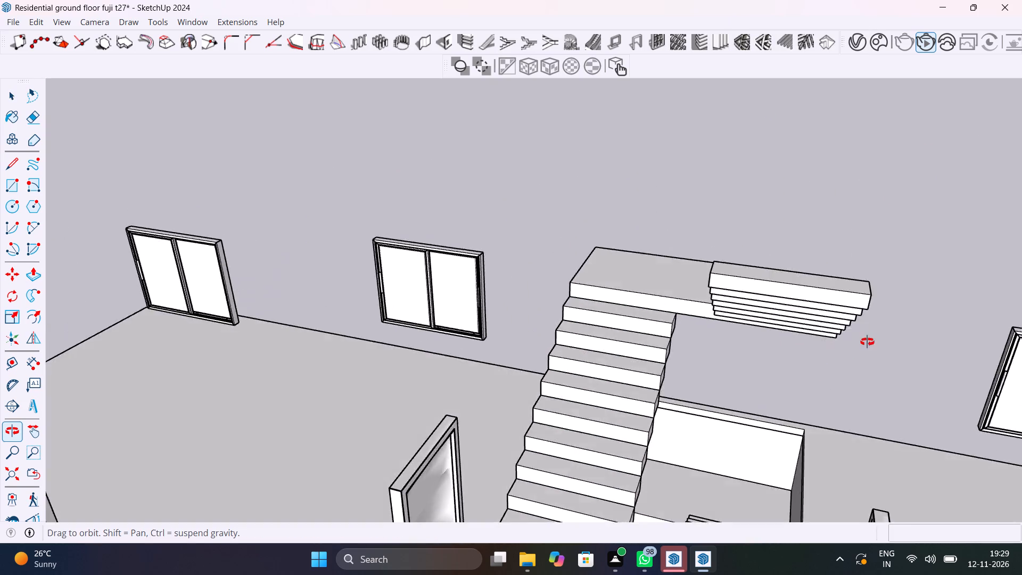
{"action": "middle_click_drag", "start_coordinate": [867, 342], "coordinate": [943, 292]}
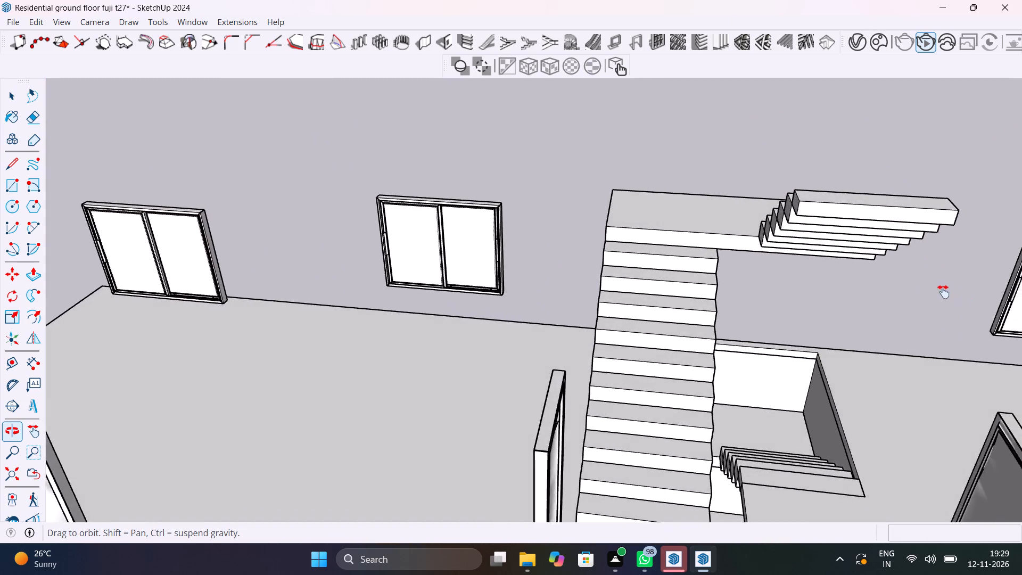
{"action": "middle_click_drag", "start_coordinate": [943, 292], "coordinate": [399, 219]}
{"action": "left_click", "coordinate": [435, 392]}
{"action": "middle_click_drag", "start_coordinate": [425, 391], "coordinate": [376, 370]}
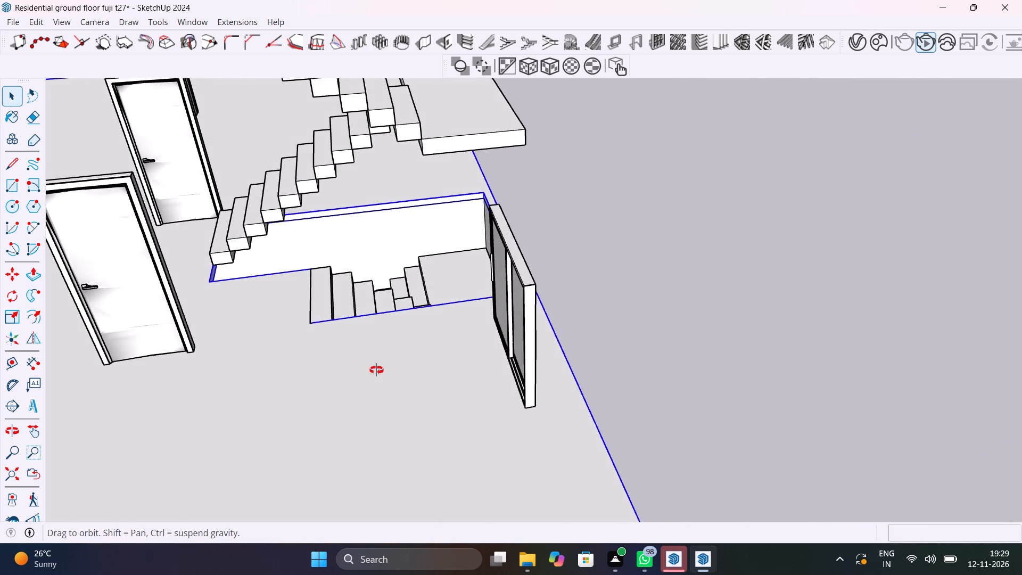
{"action": "middle_click_drag", "start_coordinate": [376, 370], "coordinate": [270, 347]}
{"action": "right_click", "coordinate": [270, 347]}
{"action": "left_click", "coordinate": [303, 44]}
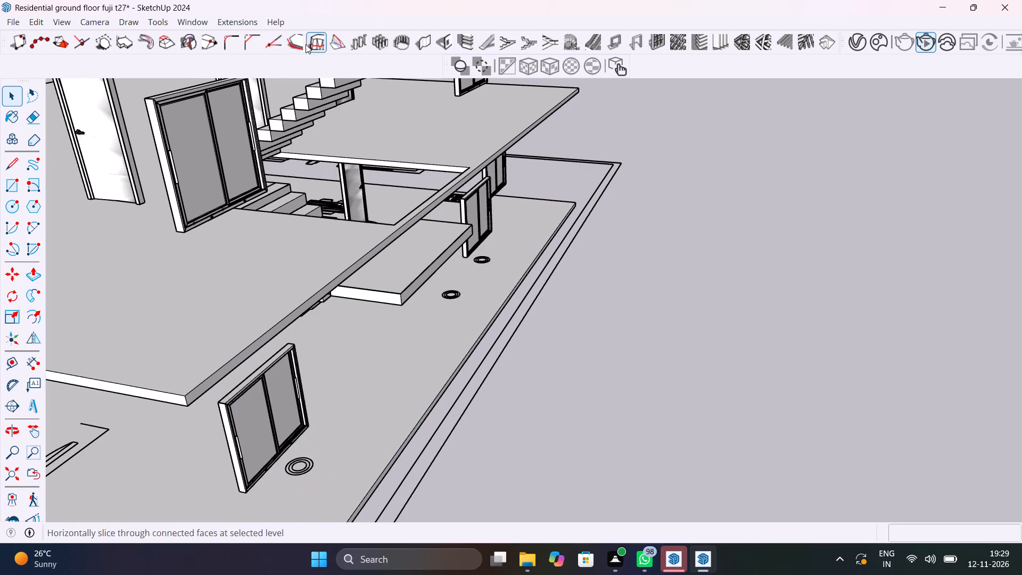
Hide the upper-floor slab above the ground-floor staircase.
{"action": "middle_click_drag", "start_coordinate": [345, 309], "coordinate": [558, 244]}
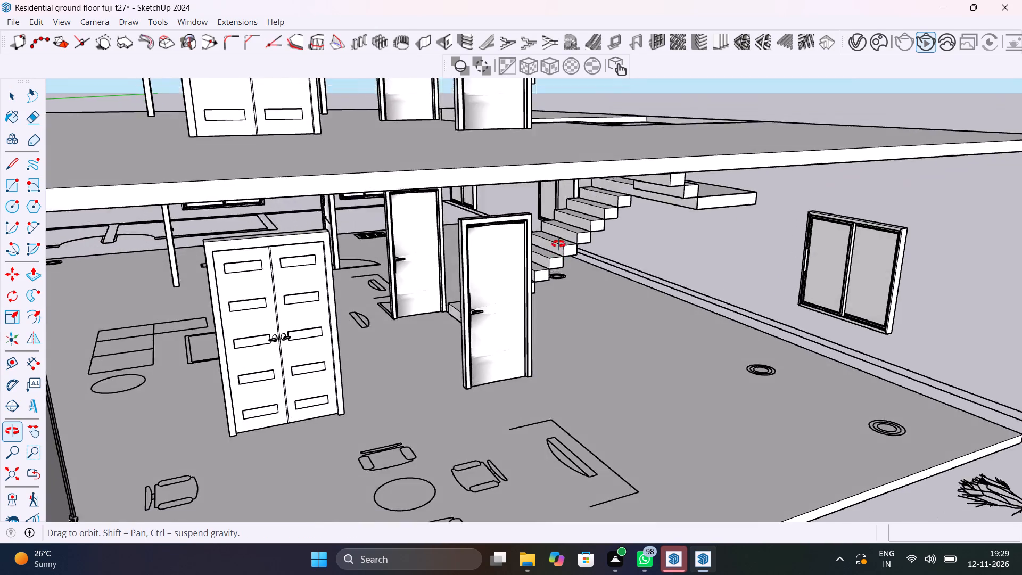
{"action": "middle_click_drag", "start_coordinate": [558, 244], "coordinate": [560, 232]}
{"action": "scroll", "coordinate": [608, 71], "scroll_direction": "up", "scroll_amount": 6}
{"action": "scroll", "coordinate": [628, 109], "scroll_direction": "up", "scroll_amount": 4}
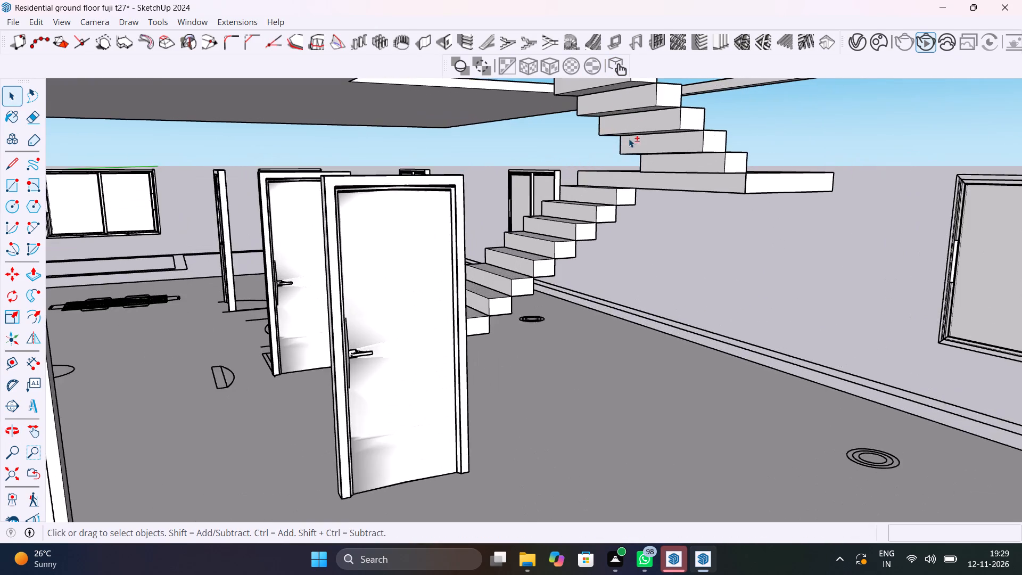
{"action": "middle_click_drag", "start_coordinate": [633, 142], "coordinate": [649, 257], "text": "shift"}
{"action": "left_click", "coordinate": [648, 252]}
{"action": "right_click", "coordinate": [646, 251]}
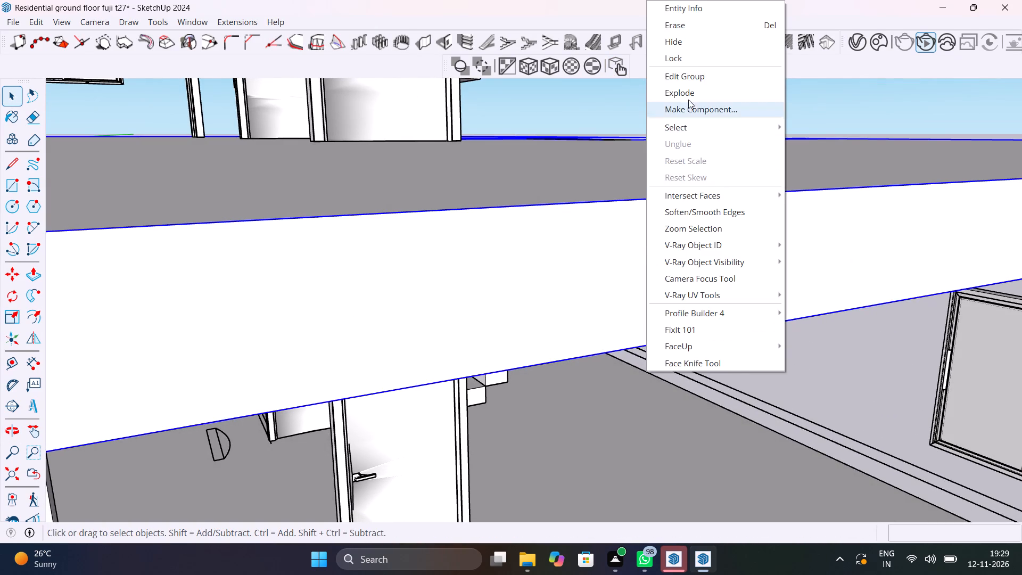
{"action": "left_click", "coordinate": [687, 44]}
Draw a rectangle about 9 7/8" by 3' 9 1/4" closing the open underside of the ground-floor staircase's top step.
{"action": "middle_click_drag", "start_coordinate": [571, 164], "coordinate": [484, 109]}
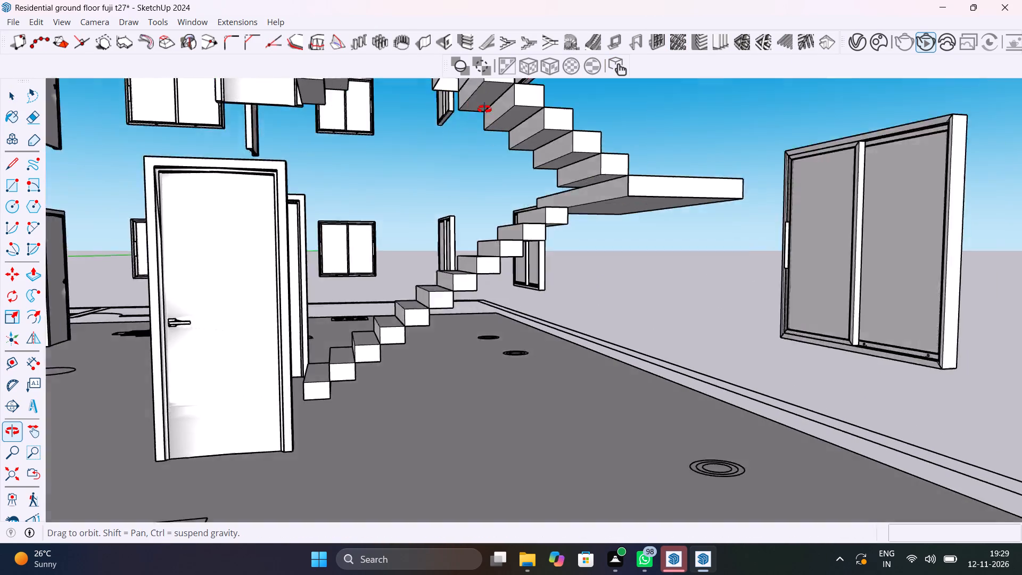
{"action": "middle_click_drag", "start_coordinate": [484, 109], "coordinate": [606, 283]}
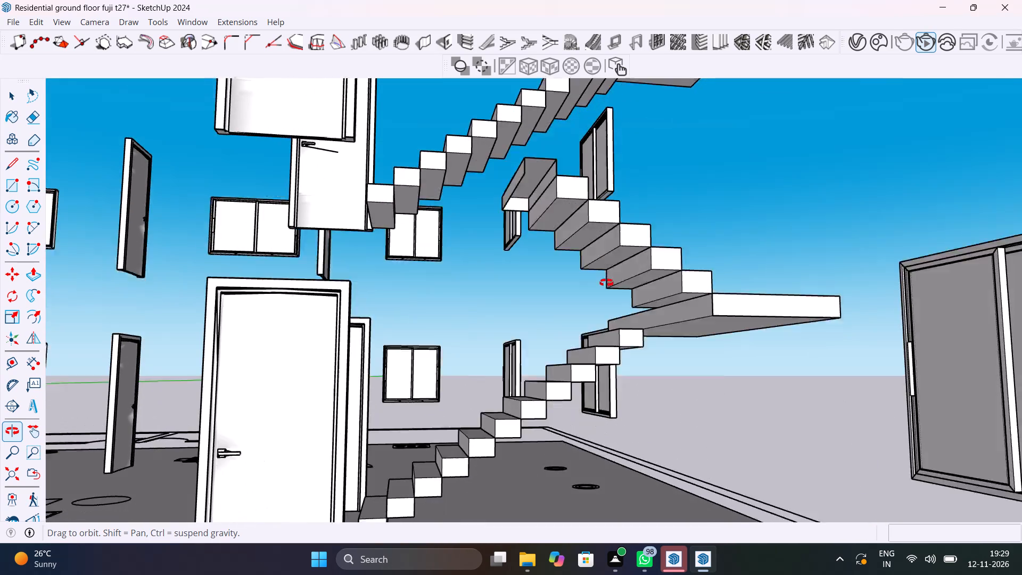
{"action": "middle_click_drag", "start_coordinate": [606, 283], "coordinate": [605, 278]}
{"action": "scroll", "coordinate": [526, 108], "scroll_direction": "up", "scroll_amount": 6}
{"action": "scroll", "coordinate": [537, 166], "scroll_direction": "up", "scroll_amount": 5}
{"action": "middle_click_drag", "start_coordinate": [549, 280], "coordinate": [601, 255]}
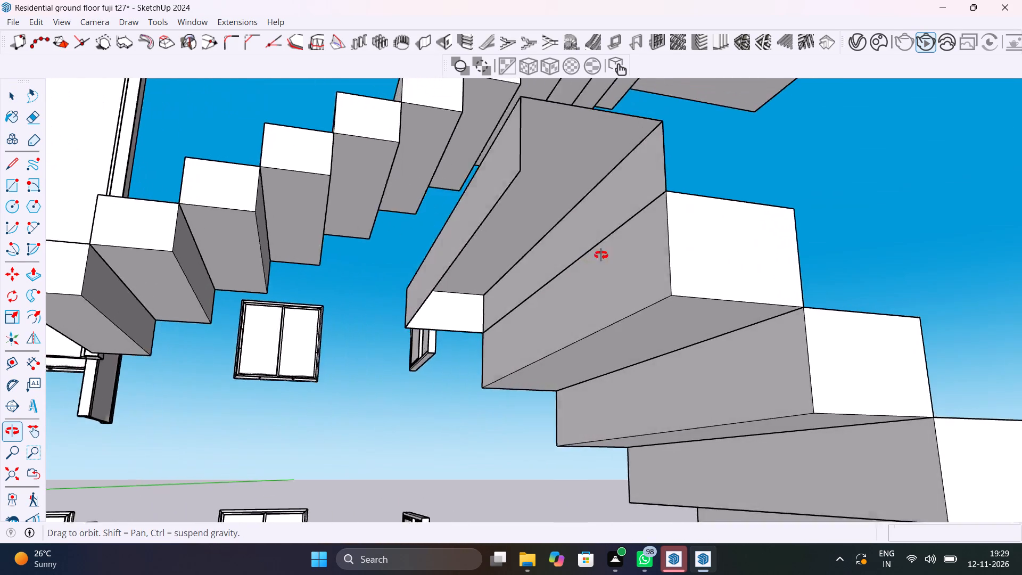
{"action": "middle_click_drag", "start_coordinate": [601, 255], "coordinate": [620, 220]}
{"action": "key", "text": "r"}
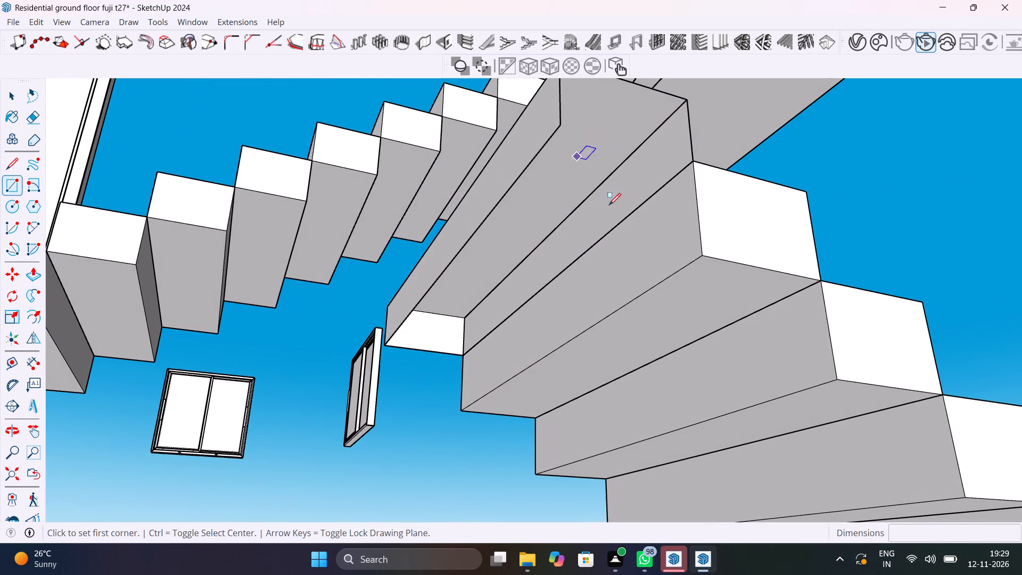
{"action": "key", "text": "space"}
{"action": "left_click", "coordinate": [743, 243]}
{"action": "left_click", "coordinate": [741, 243]}
{"action": "double_click", "coordinate": [720, 244]}
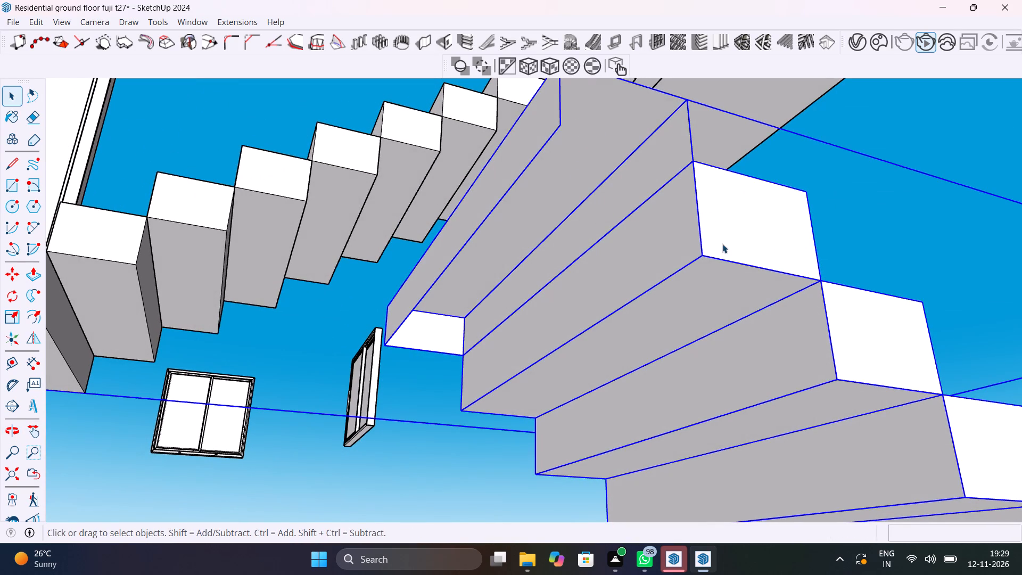
{"action": "key", "text": "r"}
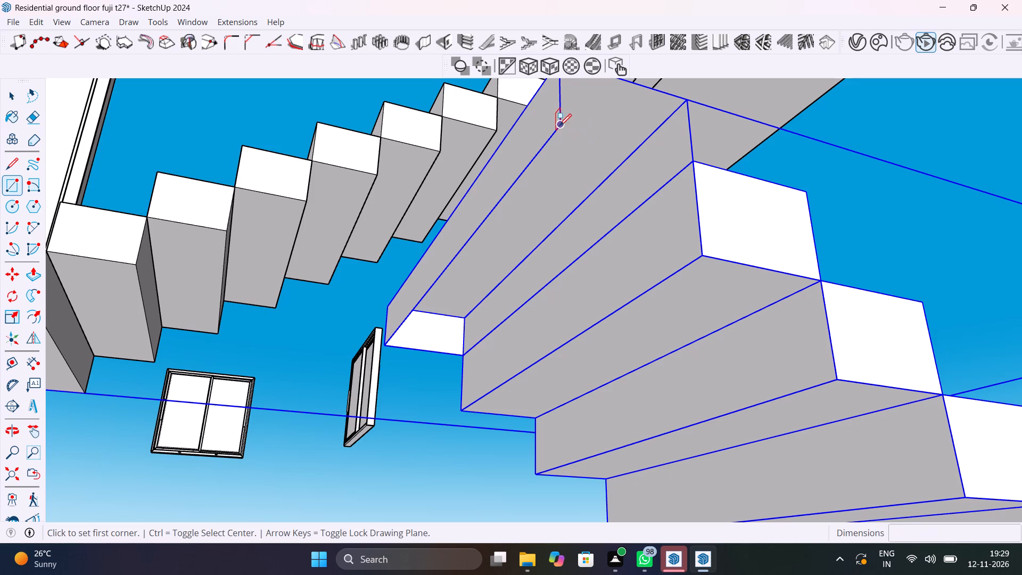
{"action": "left_click", "coordinate": [559, 125]}
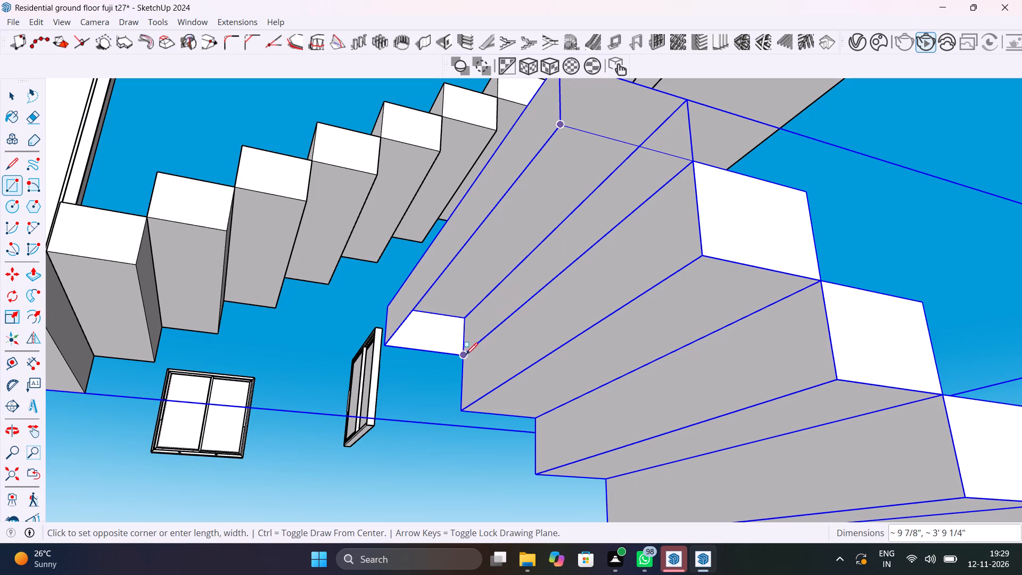
{"action": "left_click", "coordinate": [460, 358]}
Draw a rectangle about 5" high, corner to corner, closing the open side end of the ground-floor staircase's top step.
{"action": "middle_click_drag", "start_coordinate": [546, 279], "coordinate": [481, 399]}
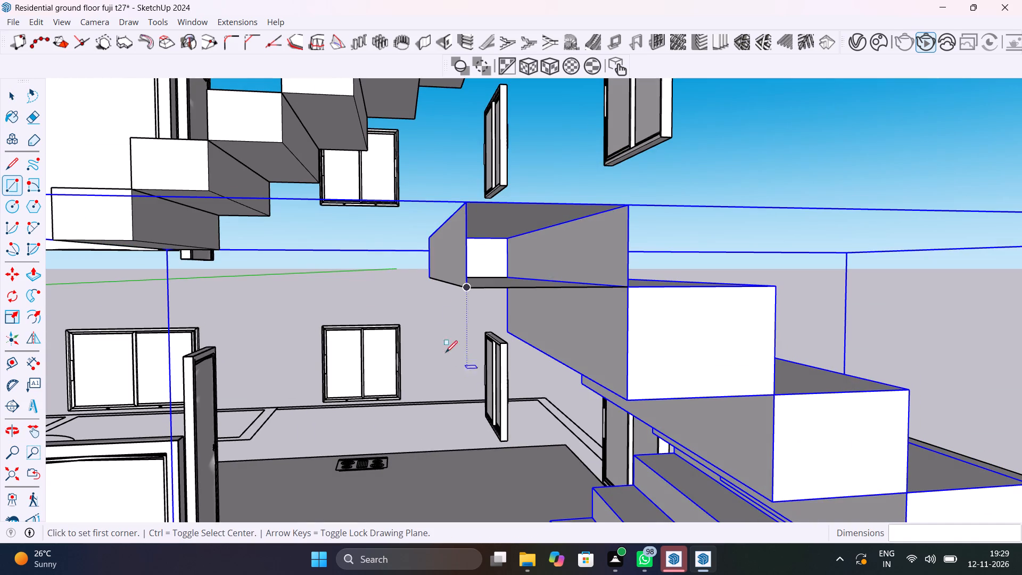
{"action": "left_click", "coordinate": [468, 206]}
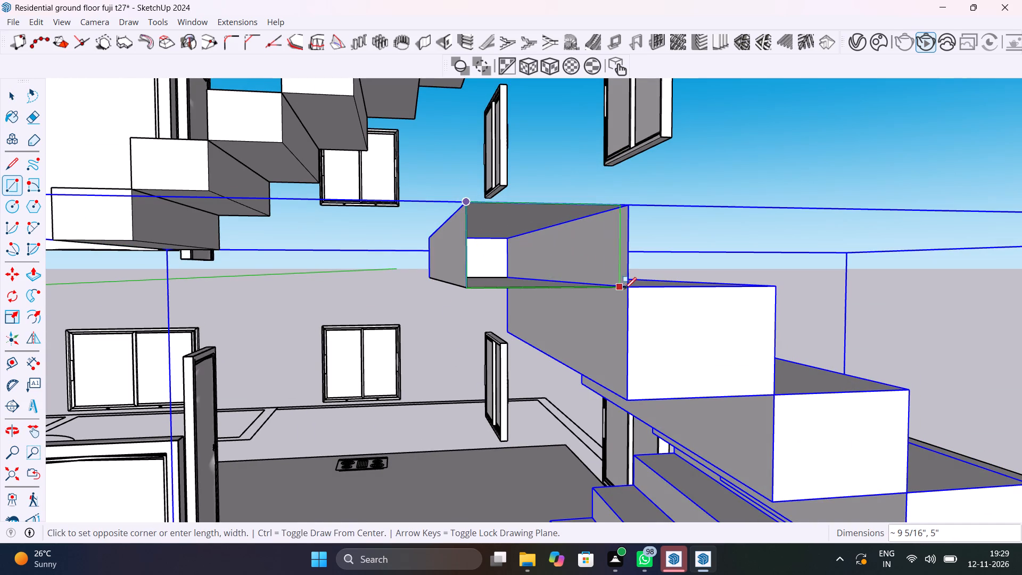
{"action": "left_click", "coordinate": [629, 288]}
Select the new side end face and the ground-floor staircase, and group them together.
{"action": "middle_click_drag", "start_coordinate": [570, 318], "coordinate": [567, 451]}
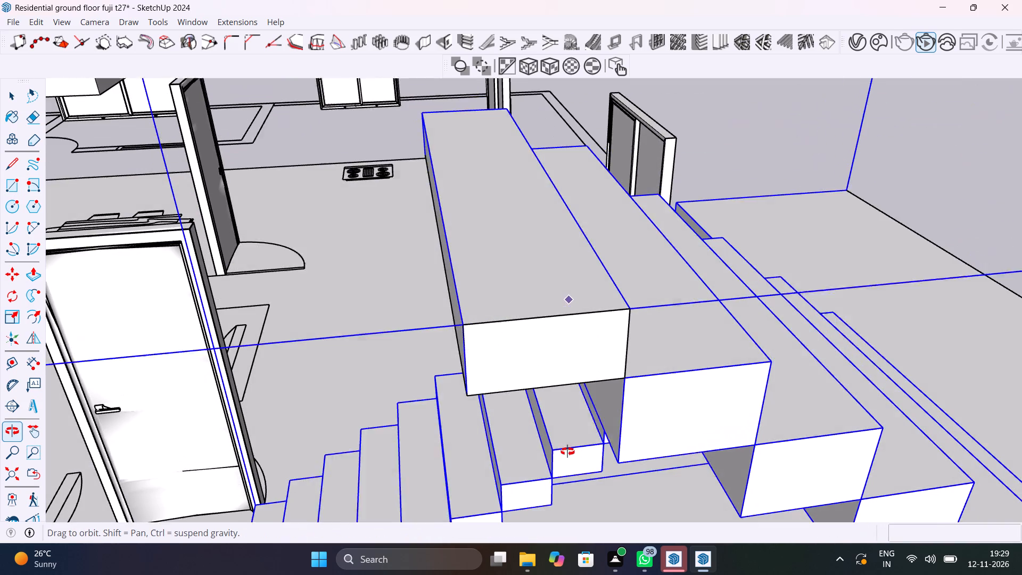
{"action": "middle_click_drag", "start_coordinate": [567, 451], "coordinate": [563, 451]}
{"action": "key", "text": "space"}
{"action": "left_click", "coordinate": [540, 357]}
{"action": "left_click", "coordinate": [540, 356], "text": "shift"}
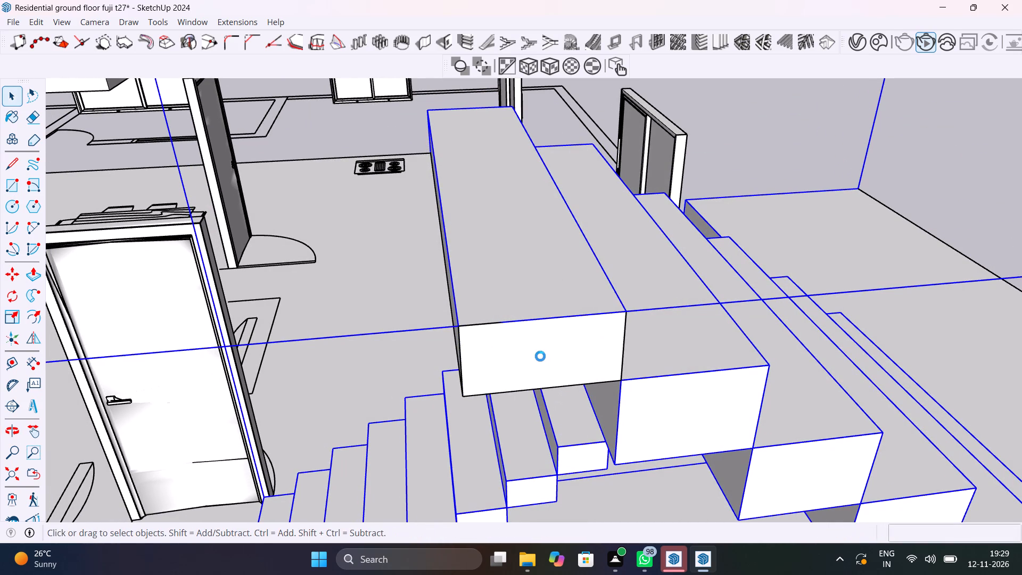
{"action": "middle_click_drag", "start_coordinate": [549, 386], "coordinate": [577, 355]}
{"action": "left_click", "coordinate": [576, 346]}
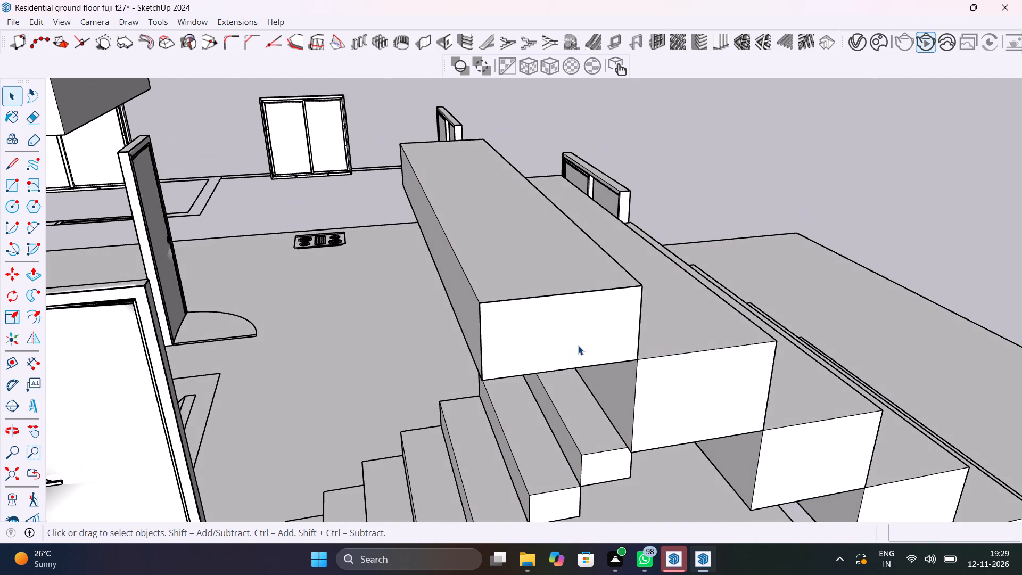
{"action": "left_click", "coordinate": [560, 260], "text": "shift"}
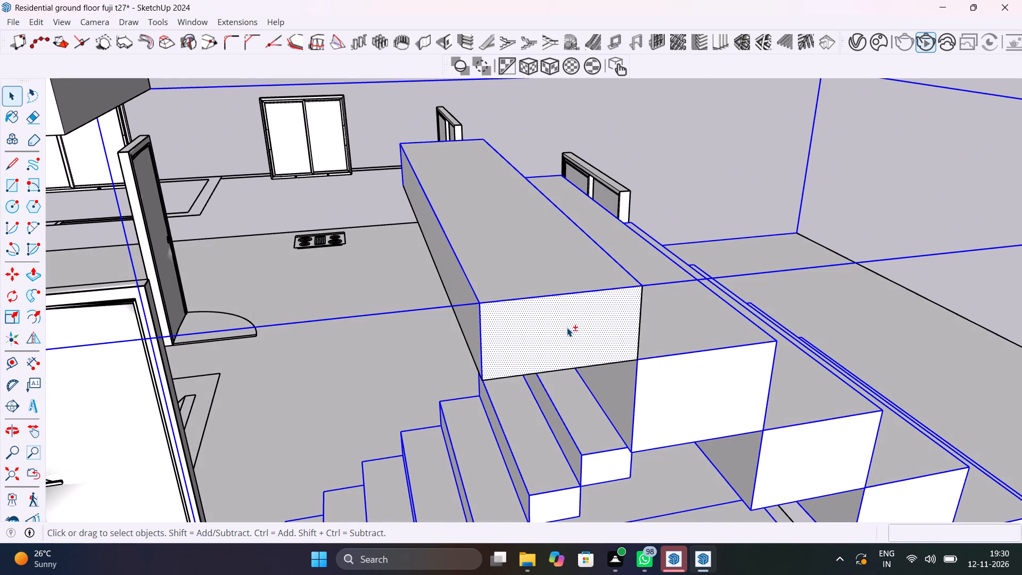
{"action": "right_click", "coordinate": [567, 327], "text": "shift"}
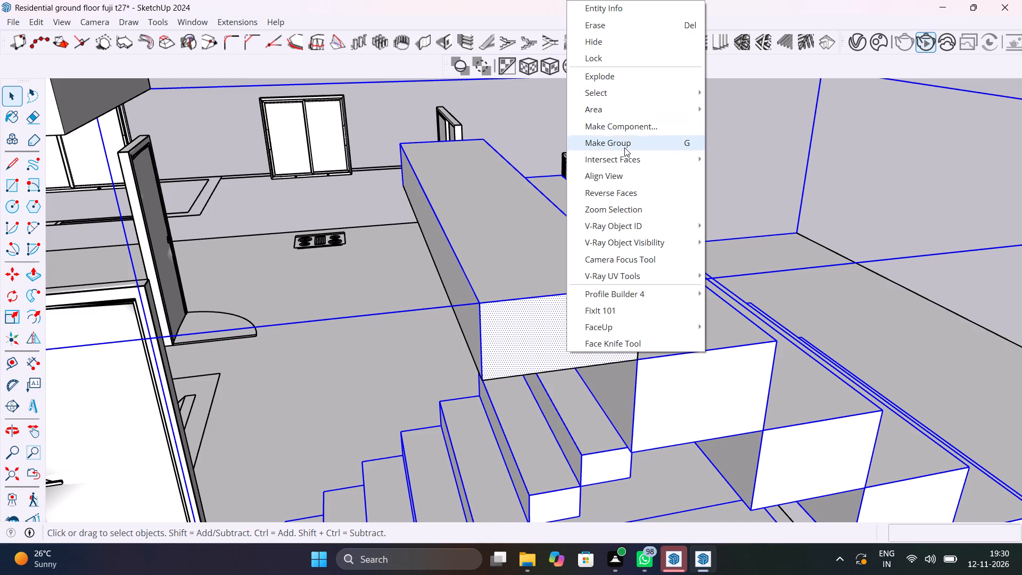
{"action": "left_click", "coordinate": [626, 147], "text": "shift"}
{"action": "middle_click_drag", "start_coordinate": [650, 258], "coordinate": [409, 362]}
{"action": "scroll", "coordinate": [425, 287], "scroll_direction": "down", "scroll_amount": 11}
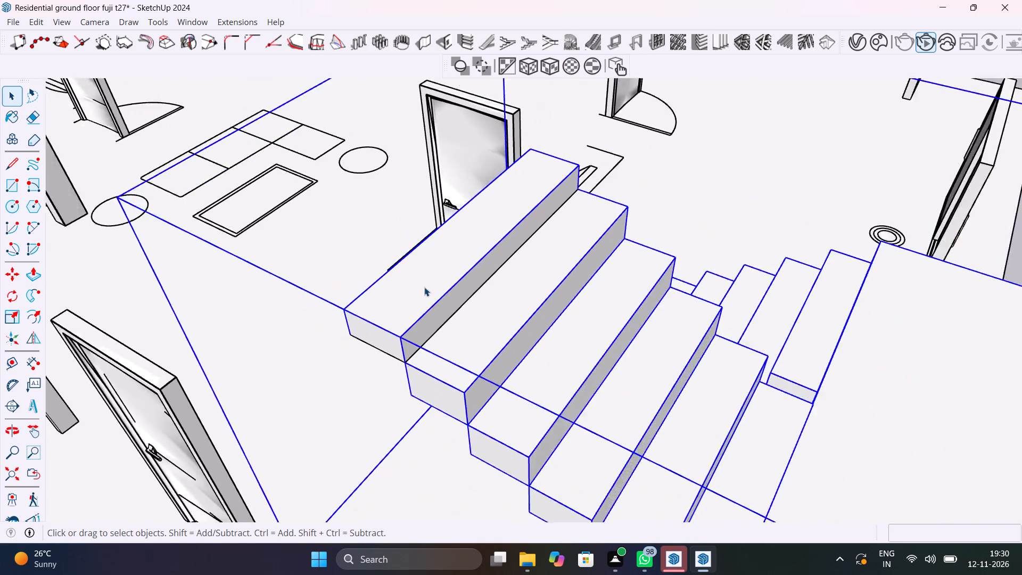
{"action": "scroll", "coordinate": [424, 287], "scroll_direction": "down", "scroll_amount": 20}
{"action": "scroll", "coordinate": [424, 287], "scroll_direction": "down", "scroll_amount": 4}
{"action": "left_click", "coordinate": [815, 338]}
Save the residential model.
{"action": "middle_click_drag", "start_coordinate": [473, 311], "coordinate": [396, 256]}
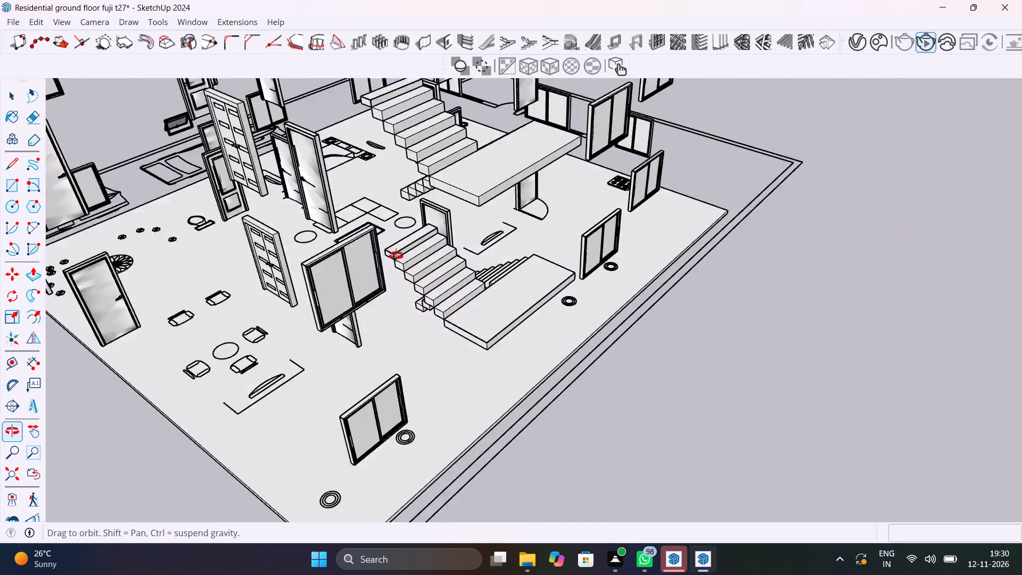
{"action": "middle_click_drag", "start_coordinate": [396, 256], "coordinate": [431, 305]}
{"action": "key", "text": "ctrl+s"}
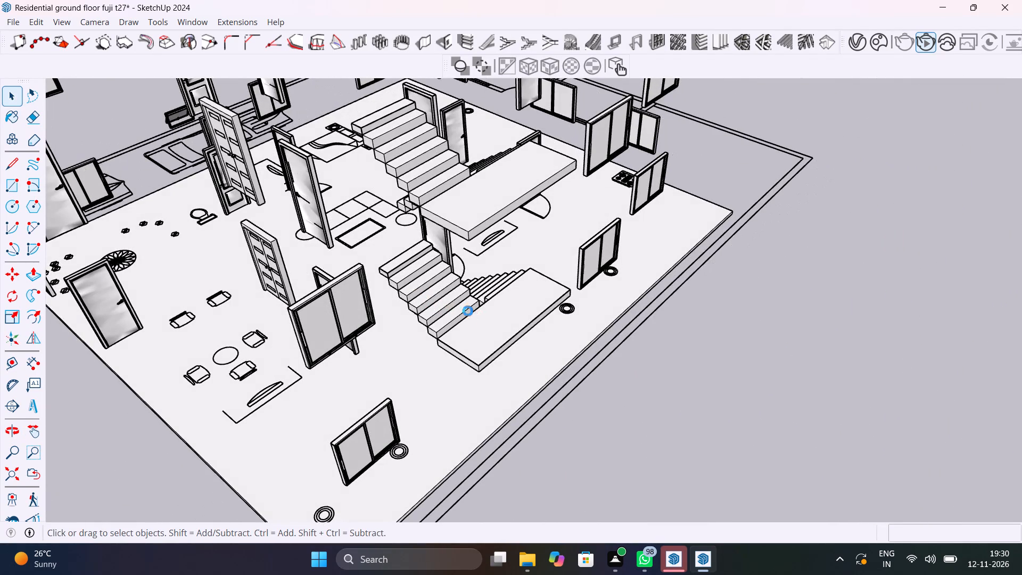
Unhide all hidden objects to bring back the walls and slabs of both floors.
{"action": "scroll", "coordinate": [468, 311], "scroll_direction": "down", "scroll_amount": 7}
{"action": "middle_click_drag", "start_coordinate": [451, 327], "coordinate": [582, 401]}
{"action": "scroll", "coordinate": [530, 326], "scroll_direction": "down", "scroll_amount": 5}
{"action": "middle_click_drag", "start_coordinate": [544, 355], "coordinate": [562, 374], "text": "shift"}
{"action": "left_click", "coordinate": [34, 22]}
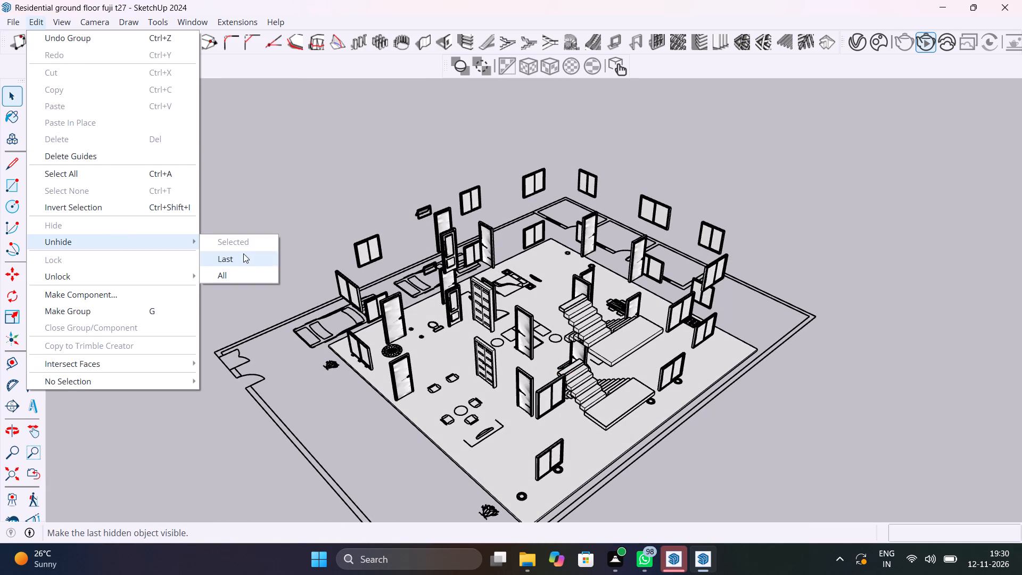
{"action": "left_click", "coordinate": [244, 268]}
{"action": "scroll", "coordinate": [596, 316], "scroll_direction": "up", "scroll_amount": 5}
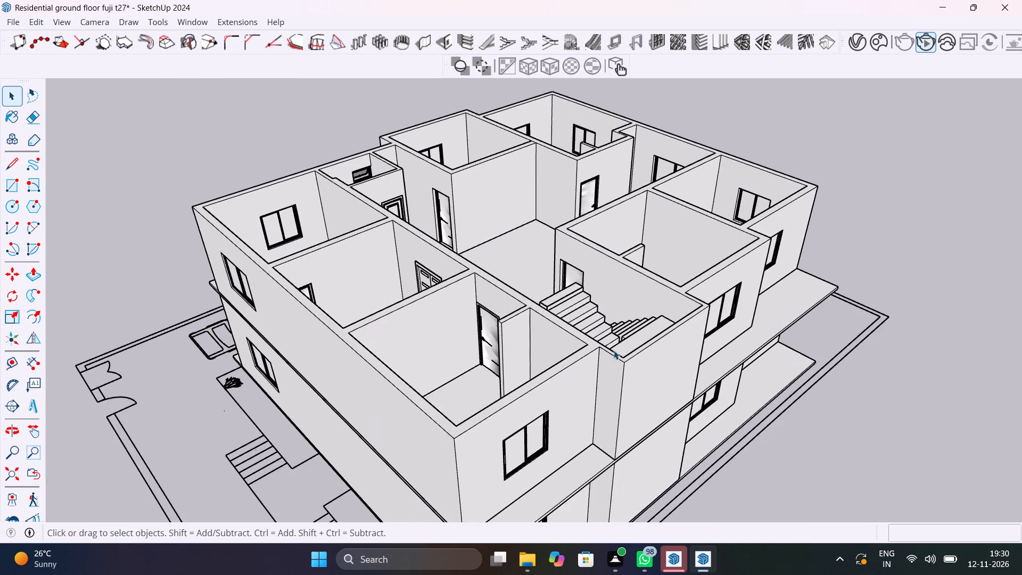
{"action": "middle_click_drag", "start_coordinate": [613, 350], "coordinate": [499, 331]}
{"action": "scroll", "coordinate": [499, 331], "scroll_direction": "up", "scroll_amount": 1}
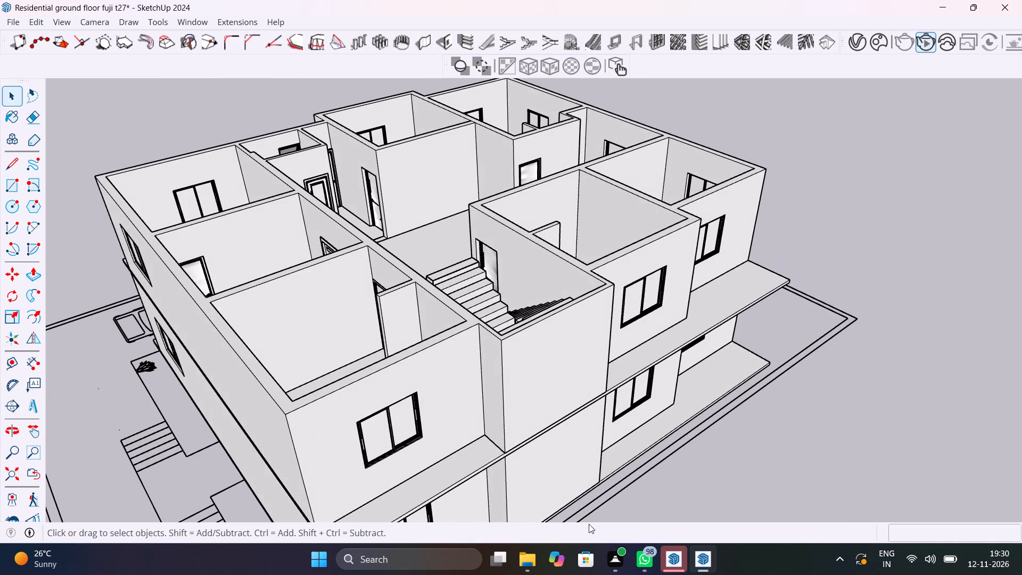
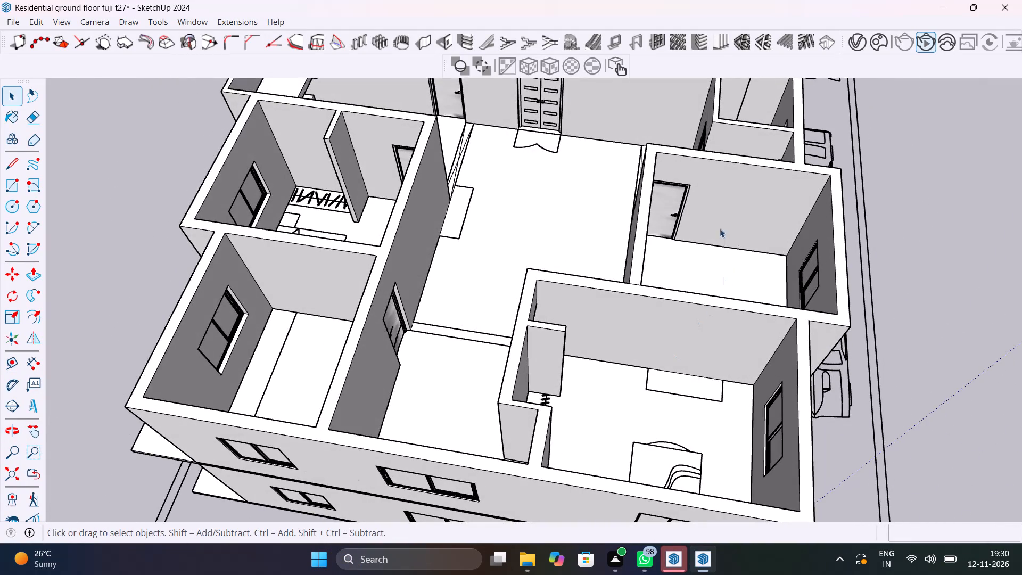
Check the restored upper-floor rooms and the whole two-storey building from several sides, and save the residential model.
{"action": "scroll", "coordinate": [719, 224], "scroll_direction": "up", "scroll_amount": 6}
{"action": "middle_click_drag", "start_coordinate": [721, 229], "coordinate": [675, 388], "text": "shift"}
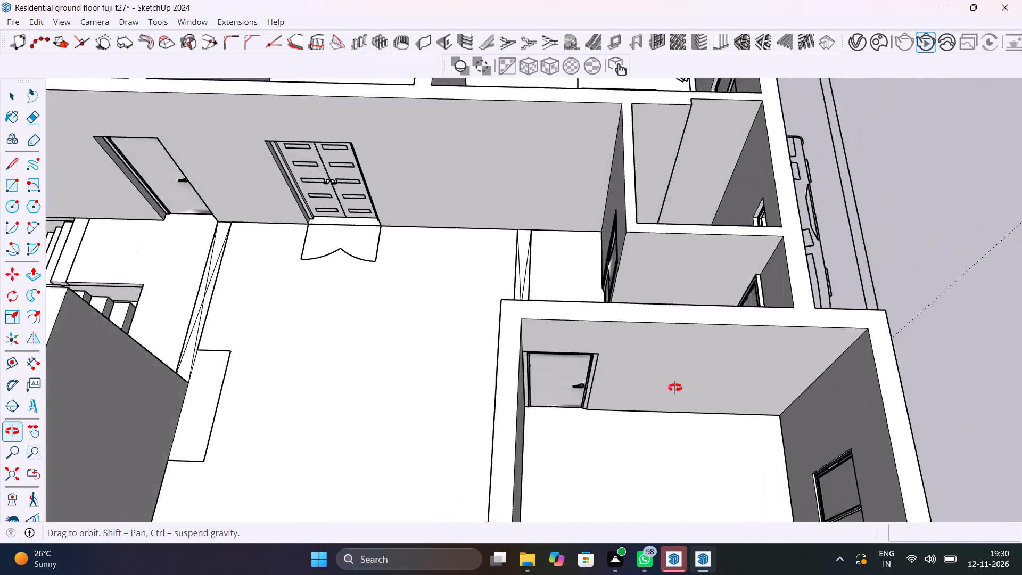
{"action": "middle_click_drag", "start_coordinate": [675, 388], "coordinate": [711, 373], "text": "shift"}
{"action": "key", "text": "ctrl+s"}
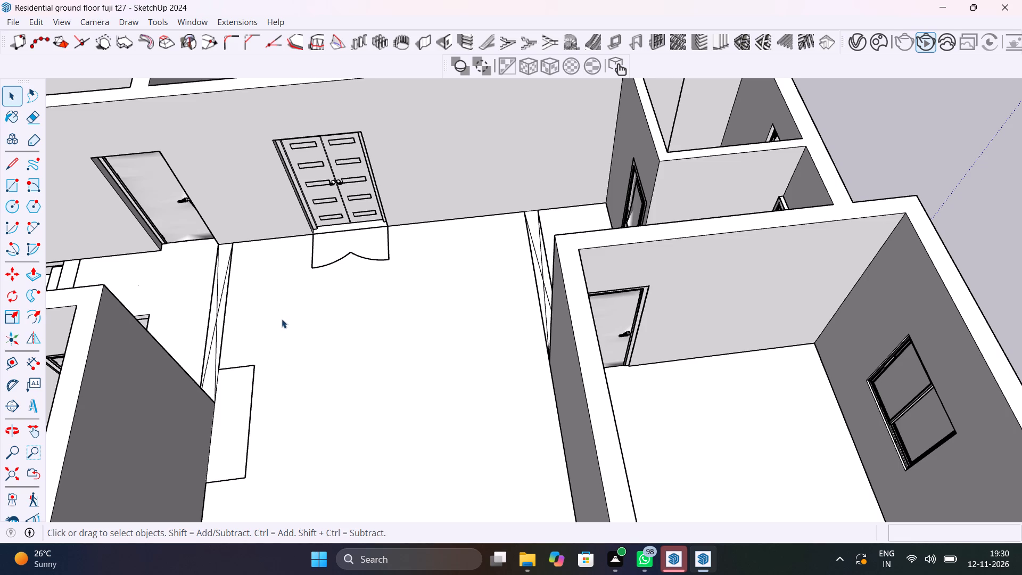
{"action": "scroll", "coordinate": [289, 325], "scroll_direction": "down", "scroll_amount": 11}
{"action": "middle_click_drag", "start_coordinate": [303, 358], "coordinate": [619, 206], "text": "shift"}
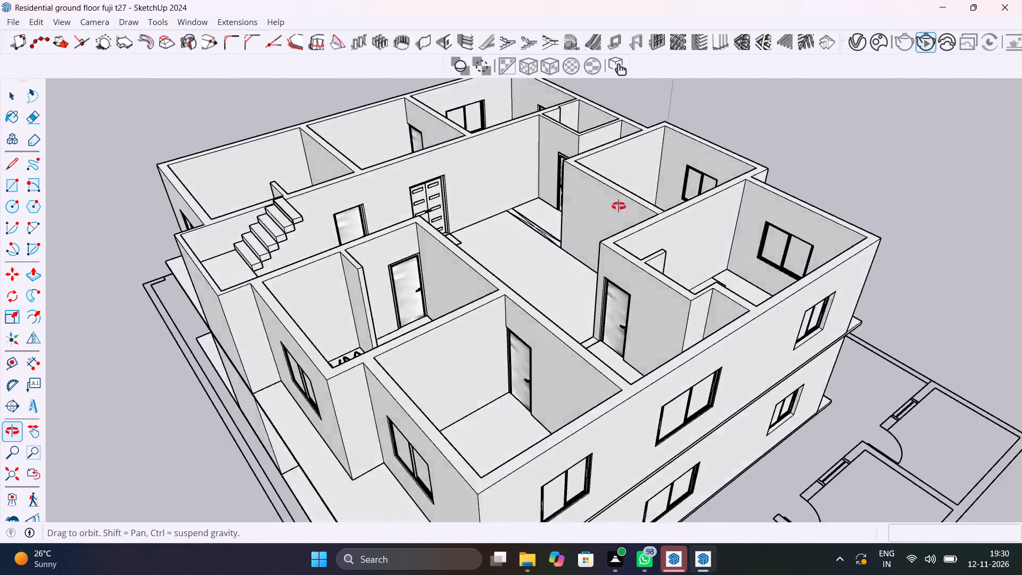
{"action": "middle_click_drag", "start_coordinate": [619, 206], "coordinate": [513, 201], "text": "shift"}
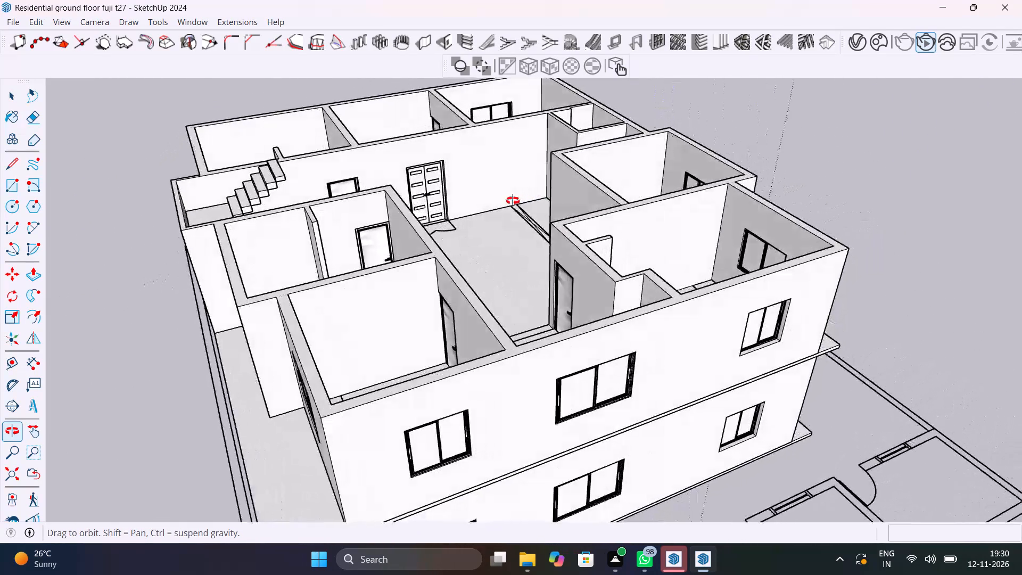
{"action": "middle_click_drag", "start_coordinate": [513, 201], "coordinate": [215, 226], "text": "shift"}
{"action": "key", "text": "ctrl+s"}
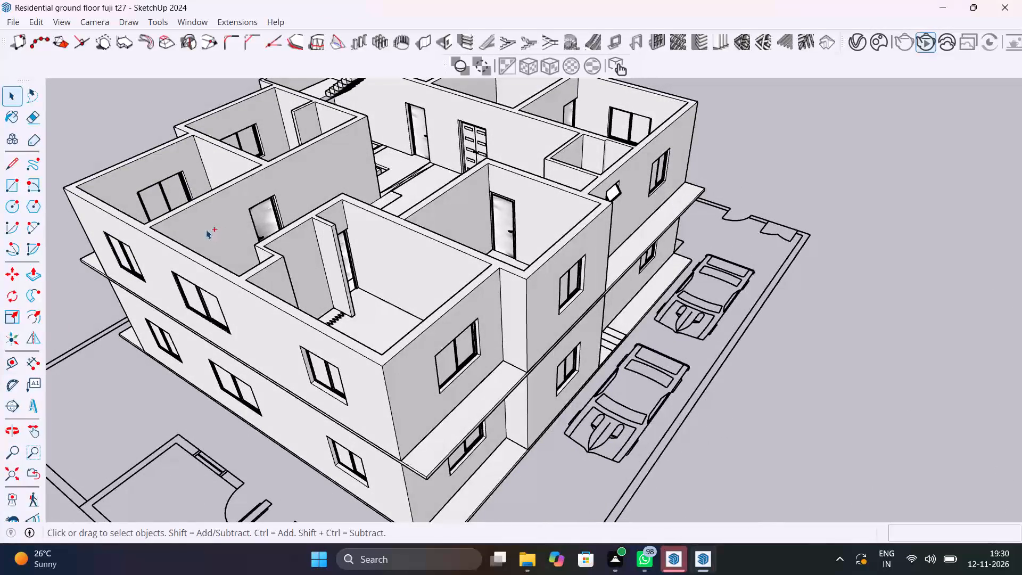
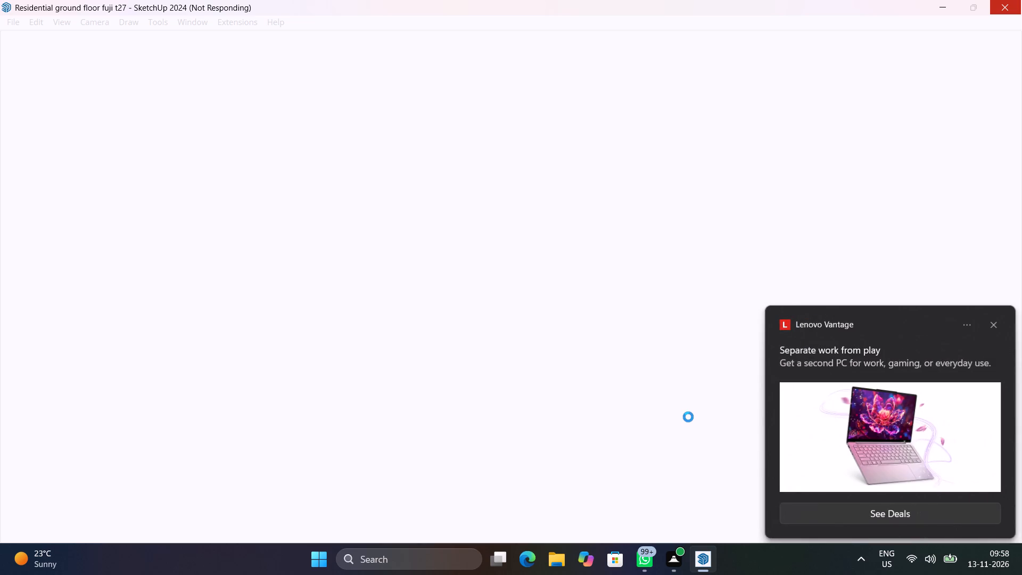
Dismiss the Lenovo Vantage advertisement notification.
{"action": "left_click", "coordinate": [998, 325]}
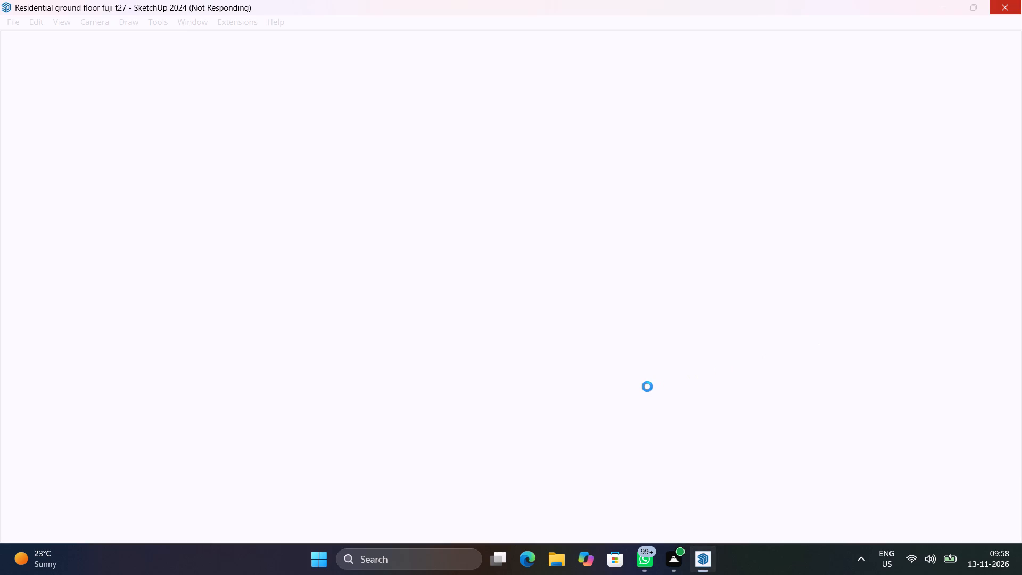
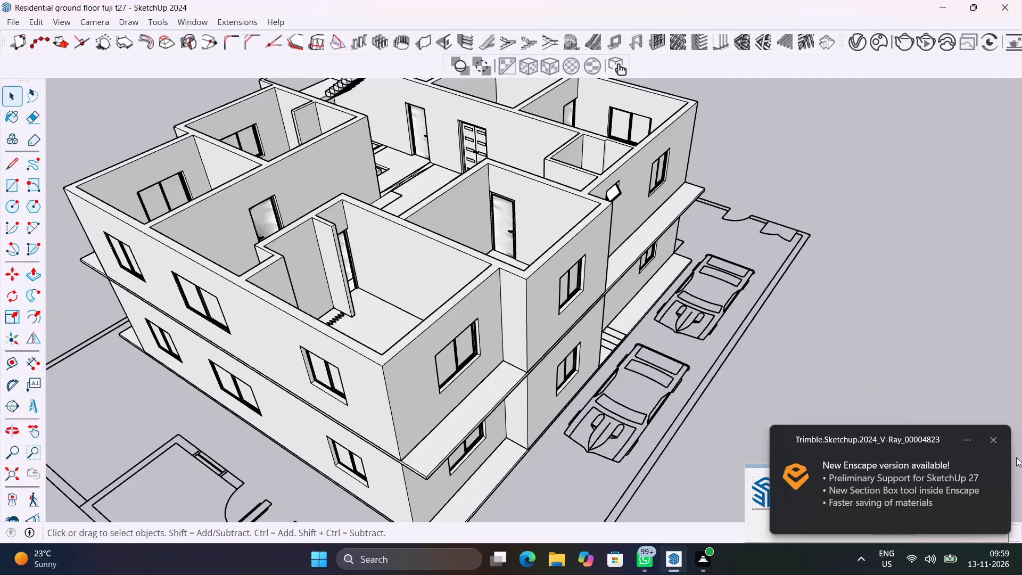
Dismiss the Enscape version notification and ignore the pending extension updates.
{"action": "left_click", "coordinate": [996, 441]}
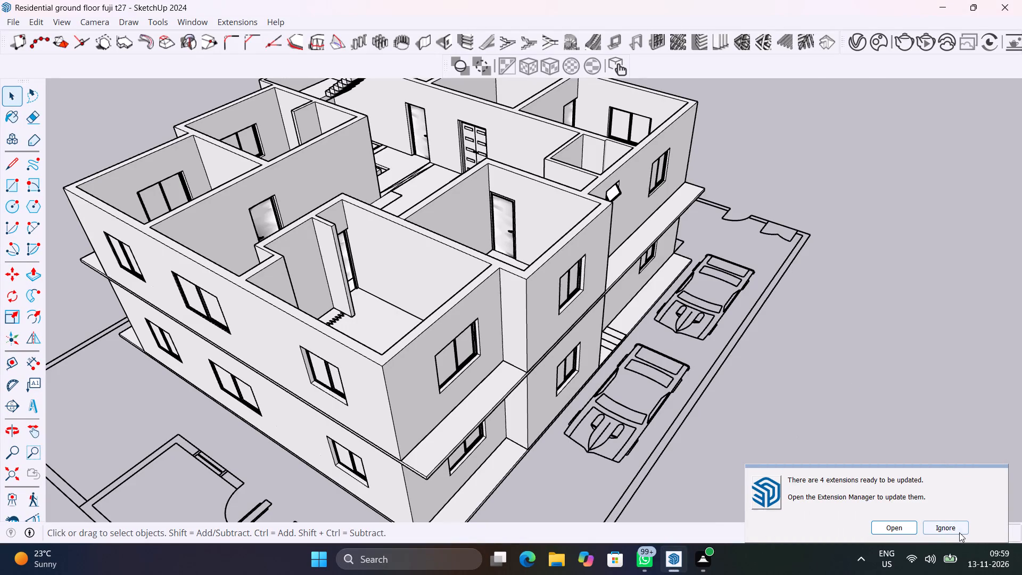
{"action": "left_click", "coordinate": [959, 532]}
Examine the two-storey house from all sides, including the exterior walls, upper-floor rooms and staircase.
{"action": "scroll", "coordinate": [587, 364], "scroll_direction": "down", "scroll_amount": 5}
{"action": "middle_click_drag", "start_coordinate": [581, 362], "coordinate": [391, 261]}
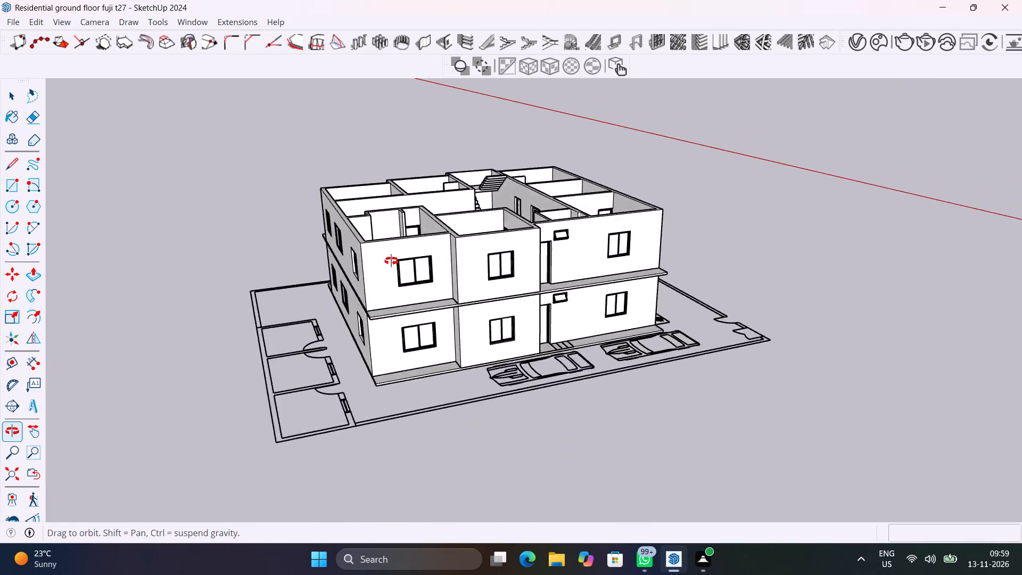
{"action": "middle_click_drag", "start_coordinate": [391, 261], "coordinate": [185, 239]}
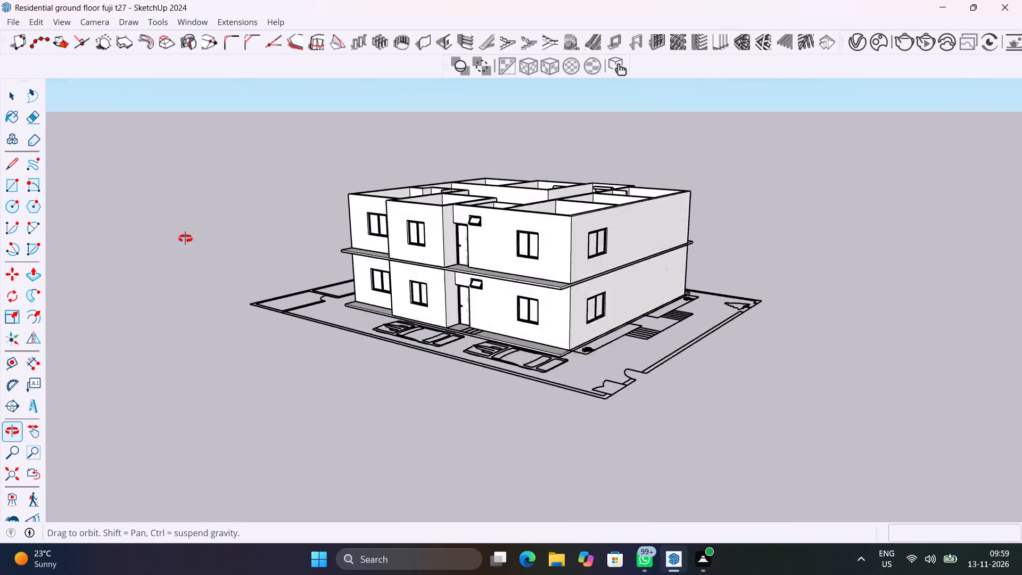
{"action": "middle_click_drag", "start_coordinate": [185, 239], "coordinate": [649, 330]}
{"action": "scroll", "coordinate": [366, 307], "scroll_direction": "up", "scroll_amount": 9}
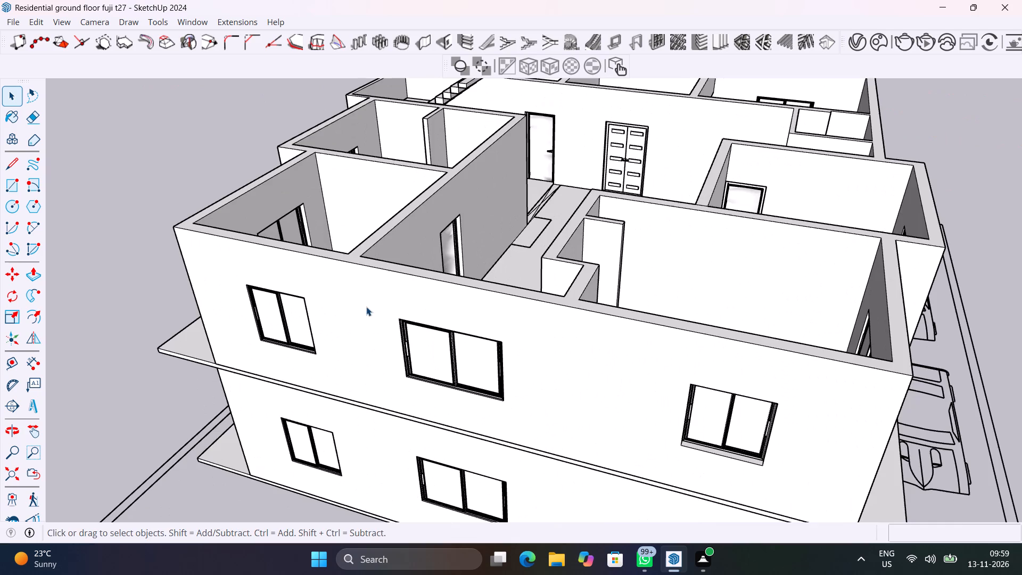
{"action": "middle_click_drag", "start_coordinate": [283, 314], "coordinate": [729, 418]}
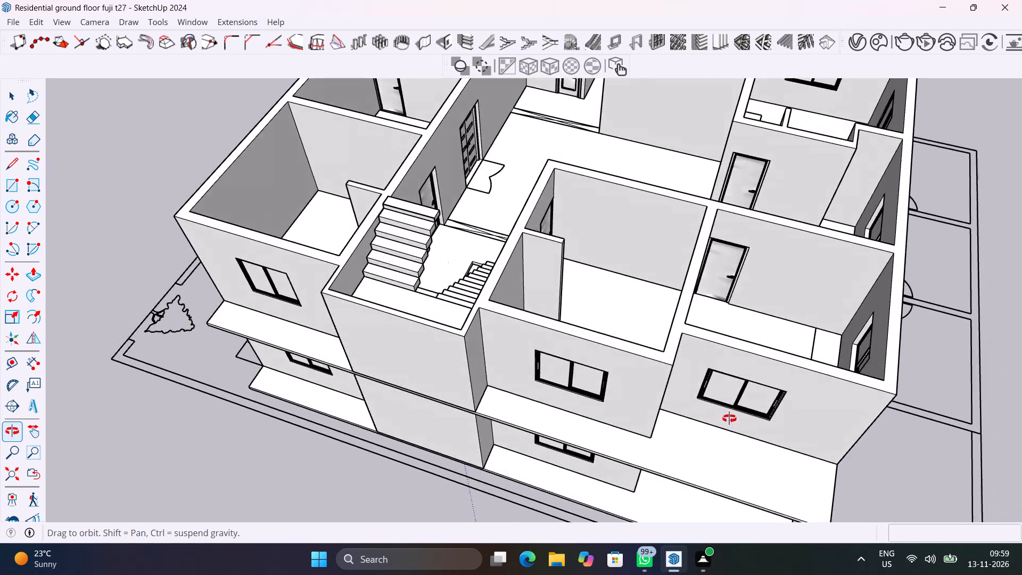
{"action": "middle_click_drag", "start_coordinate": [729, 418], "coordinate": [4, 324]}
{"action": "middle_click_drag", "start_coordinate": [749, 210], "coordinate": [681, 224]}
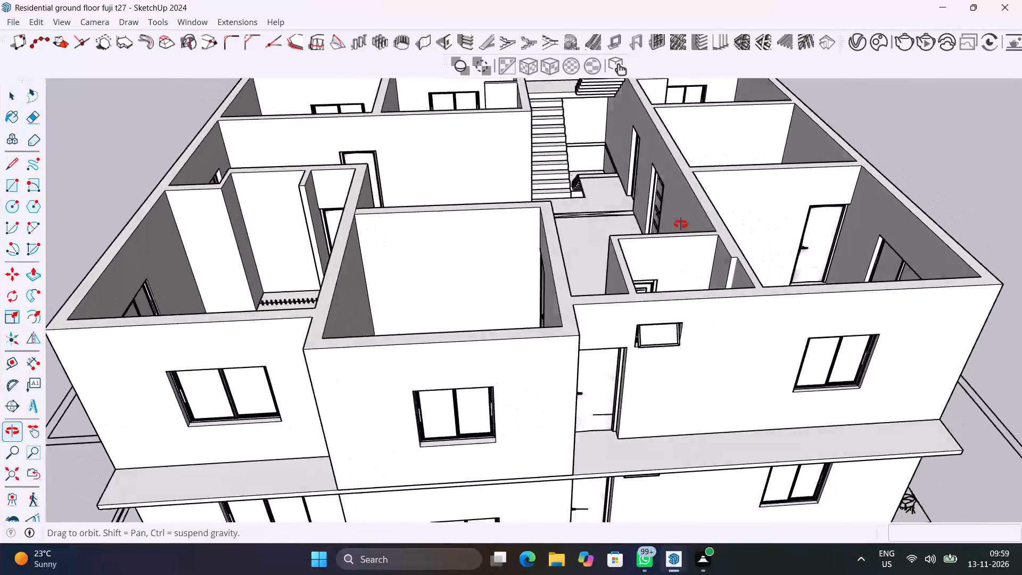
{"action": "middle_click_drag", "start_coordinate": [681, 224], "coordinate": [631, 234]}
Save the model.
{"action": "key", "text": "ctrl+s"}
Examine the open upper floor, its wall tops and the stairwell from several sides of the house.
{"action": "scroll", "coordinate": [631, 234], "scroll_direction": "down", "scroll_amount": 4}
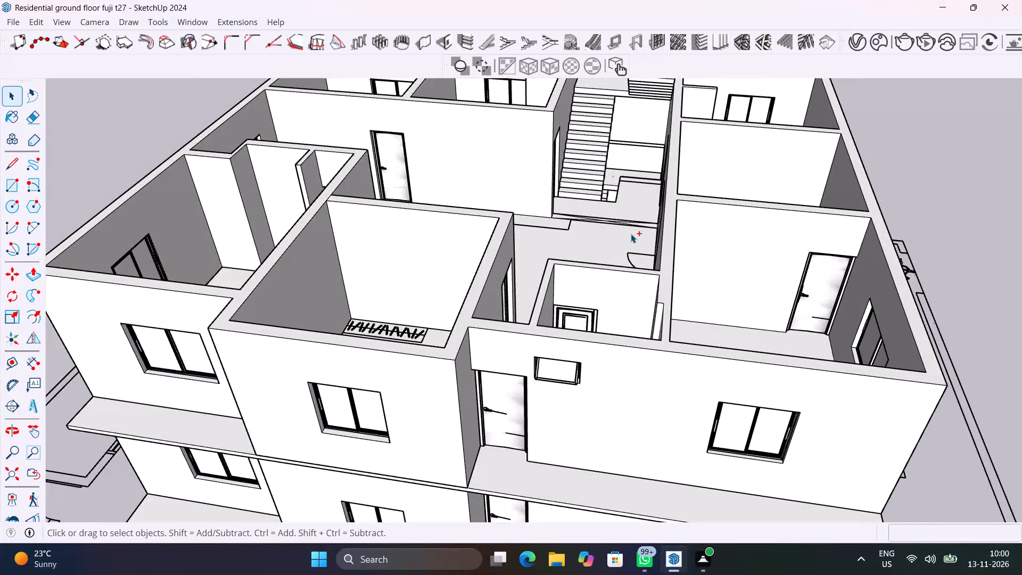
{"action": "scroll", "coordinate": [631, 234], "scroll_direction": "down", "scroll_amount": 3}
{"action": "middle_click_drag", "start_coordinate": [631, 235], "coordinate": [597, 296], "text": "shift"}
{"action": "scroll", "coordinate": [597, 296], "scroll_direction": "up", "scroll_amount": 1}
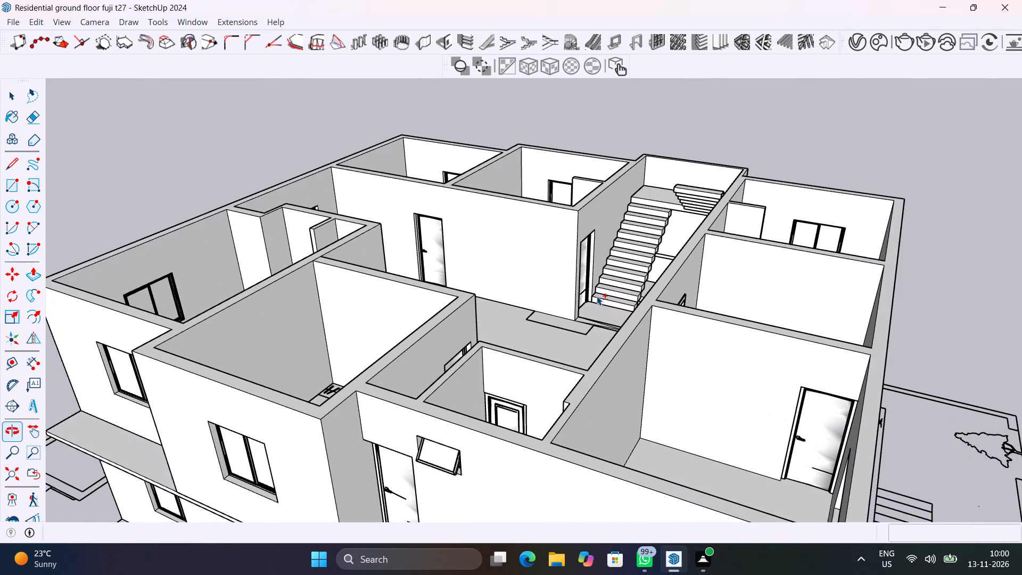
{"action": "scroll", "coordinate": [656, 301], "scroll_direction": "down", "scroll_amount": 5}
{"action": "middle_click_drag", "start_coordinate": [672, 317], "coordinate": [597, 333]}
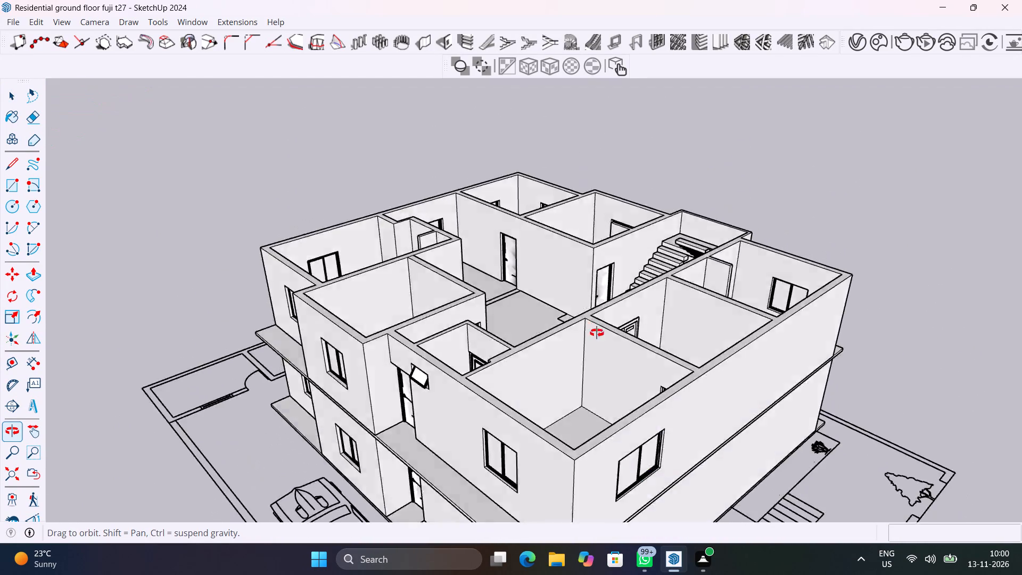
{"action": "middle_click_drag", "start_coordinate": [597, 333], "coordinate": [631, 330]}
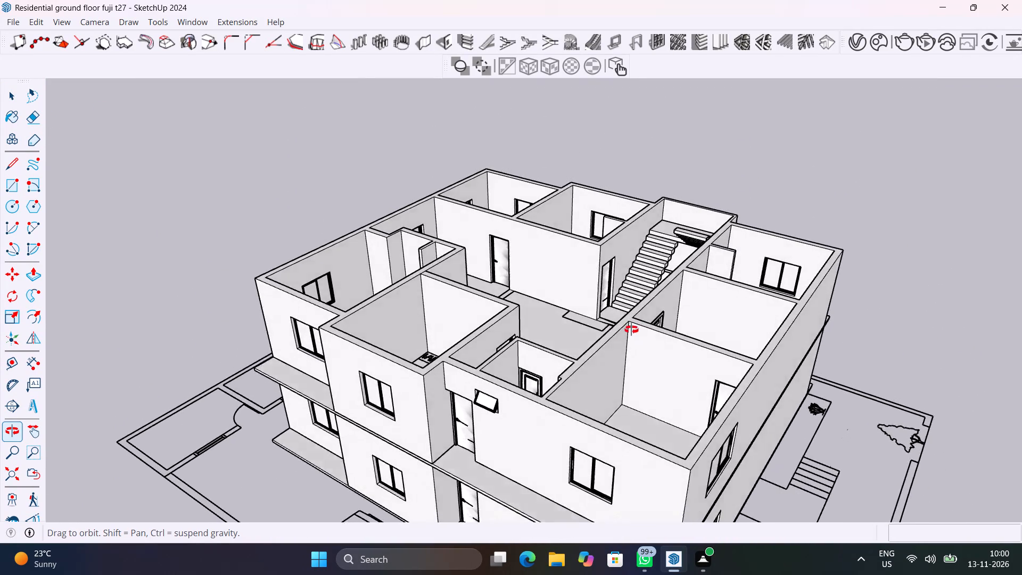
{"action": "middle_click_drag", "start_coordinate": [631, 330], "coordinate": [0, 313]}
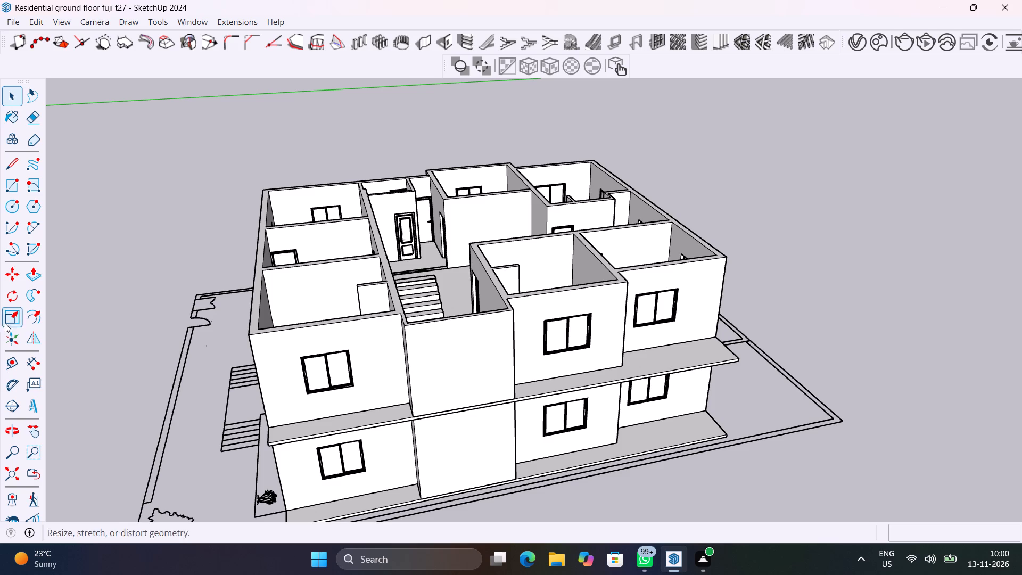
Copy the floor slab between the two storeys vertically up to the top of the upper-floor walls as a roof slab.
{"action": "left_click", "coordinate": [355, 425]}
{"action": "scroll", "coordinate": [407, 425], "scroll_direction": "up", "scroll_amount": 2}
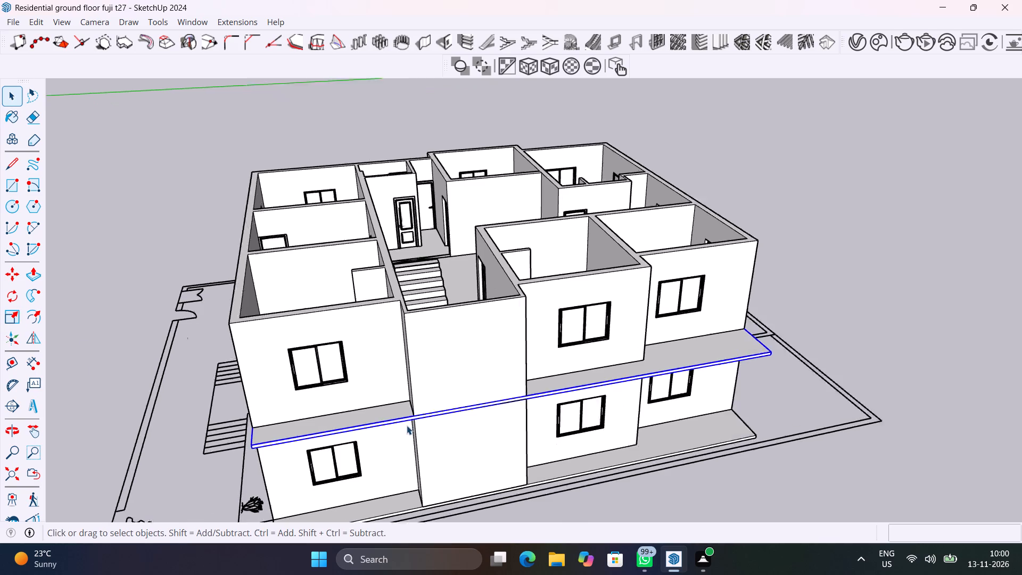
{"action": "scroll", "coordinate": [407, 425], "scroll_direction": "up", "scroll_amount": 9}
{"action": "middle_click_drag", "start_coordinate": [452, 399], "coordinate": [491, 318]}
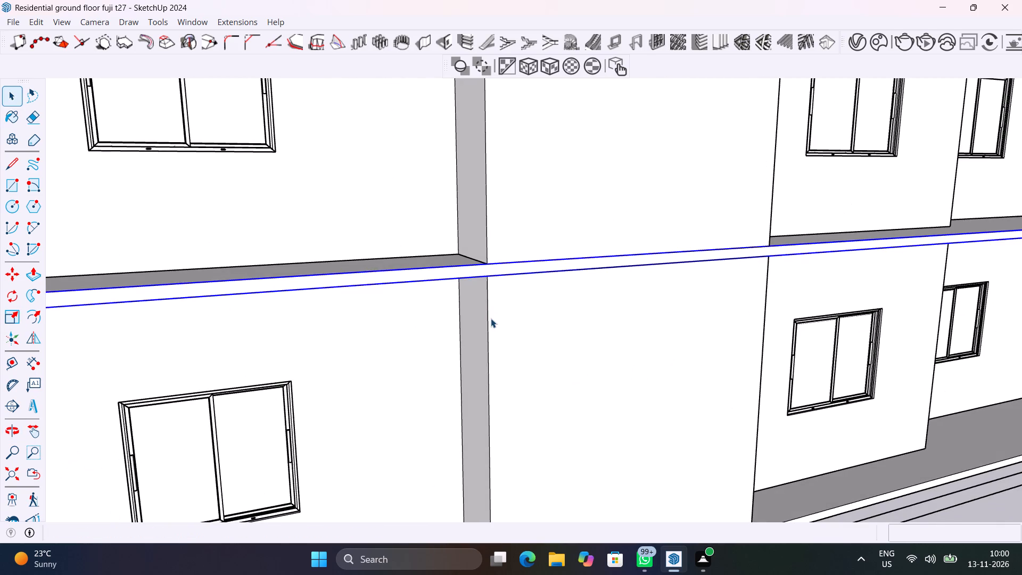
{"action": "key", "text": "m"}
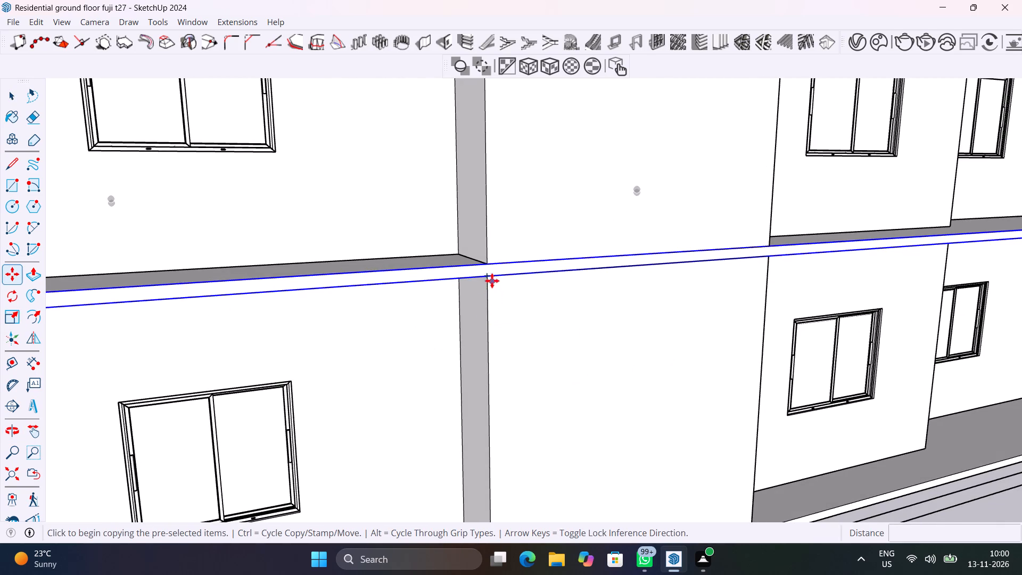
{"action": "left_click", "coordinate": [489, 277]}
{"action": "scroll", "coordinate": [485, 196], "scroll_direction": "down", "scroll_amount": 14}
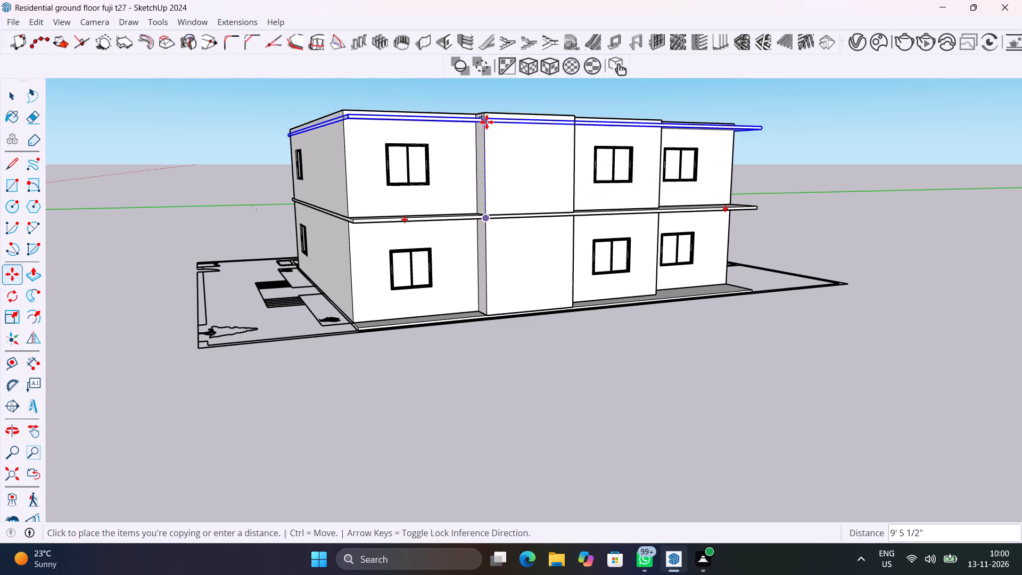
{"action": "scroll", "coordinate": [487, 122], "scroll_direction": "up", "scroll_amount": 9}
{"action": "left_click", "coordinate": [484, 103]}
Deselect the roof slab and examine its overhangs, stair opening and fit on the walls from all sides.
{"action": "middle_click_drag", "start_coordinate": [488, 120], "coordinate": [218, 331]}
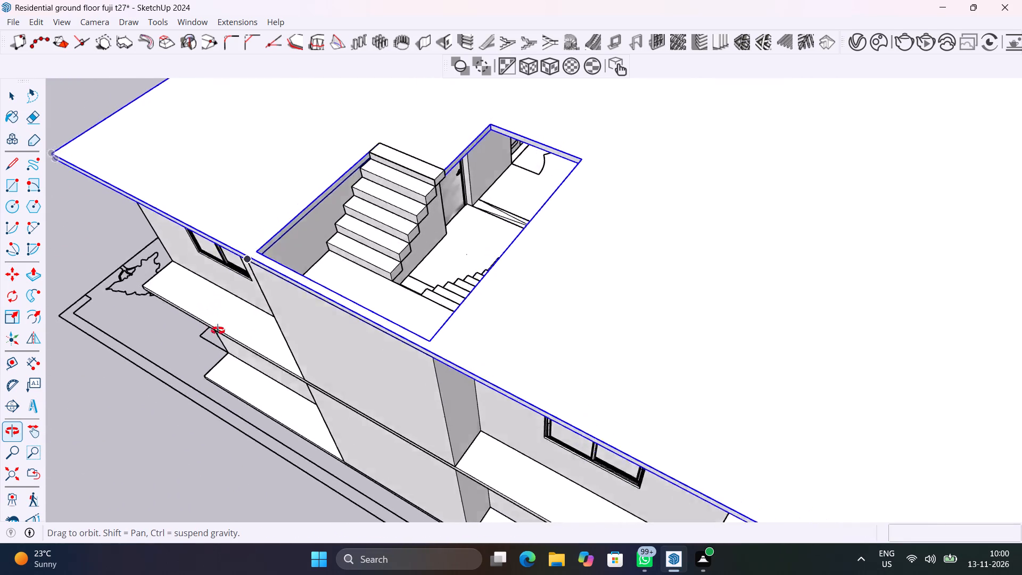
{"action": "middle_click_drag", "start_coordinate": [218, 331], "coordinate": [256, 393]}
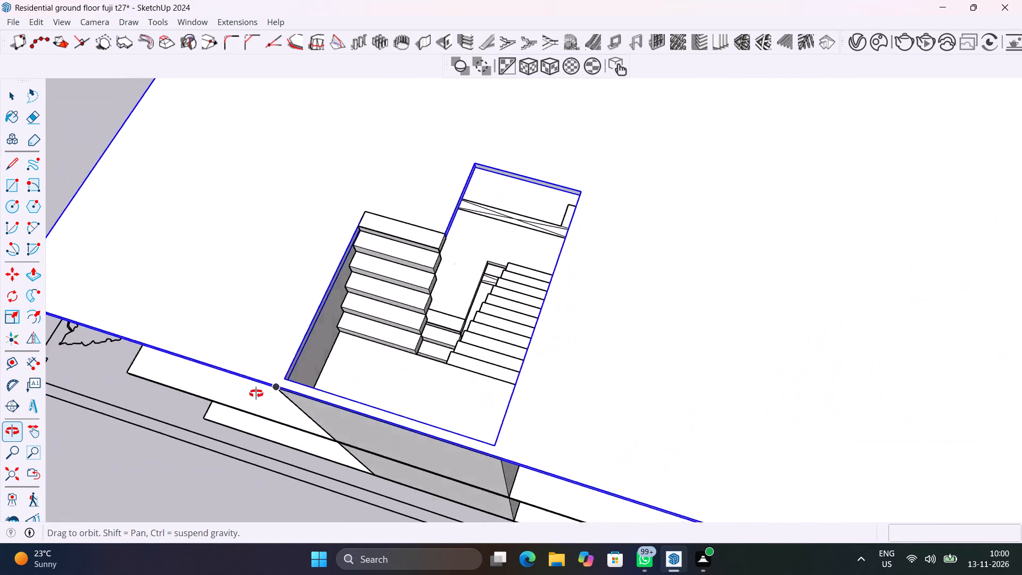
{"action": "middle_click_drag", "start_coordinate": [256, 393], "coordinate": [418, 297]}
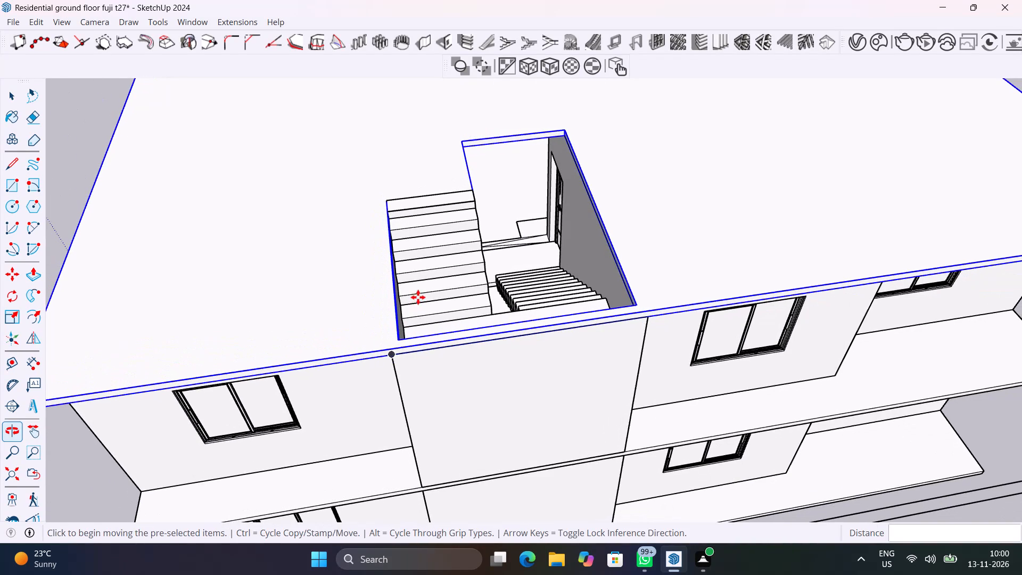
{"action": "scroll", "coordinate": [424, 297], "scroll_direction": "down", "scroll_amount": 8}
{"action": "middle_click_drag", "start_coordinate": [424, 302], "coordinate": [747, 376]}
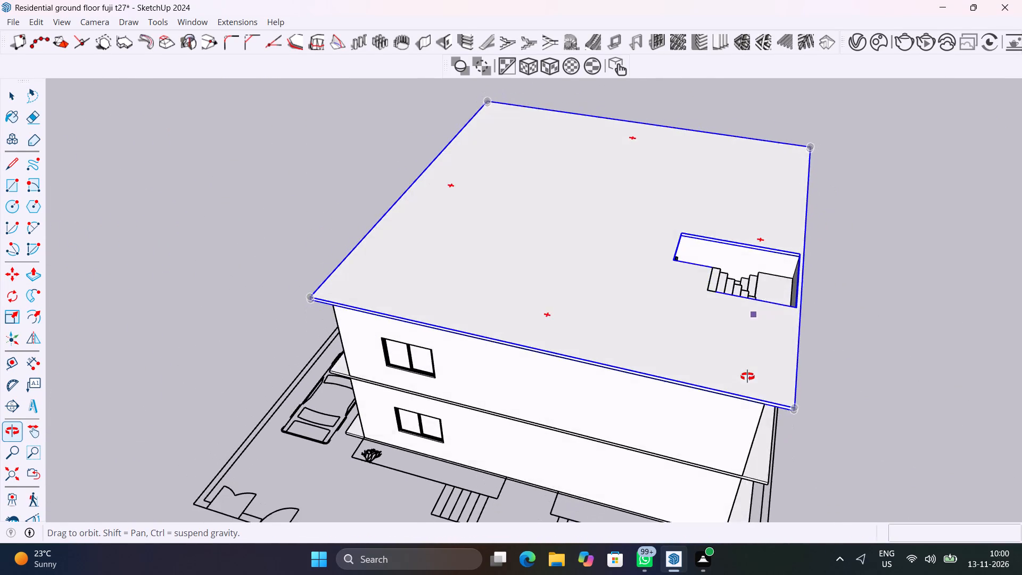
{"action": "middle_click_drag", "start_coordinate": [747, 376], "coordinate": [632, 367]}
{"action": "key", "text": "space"}
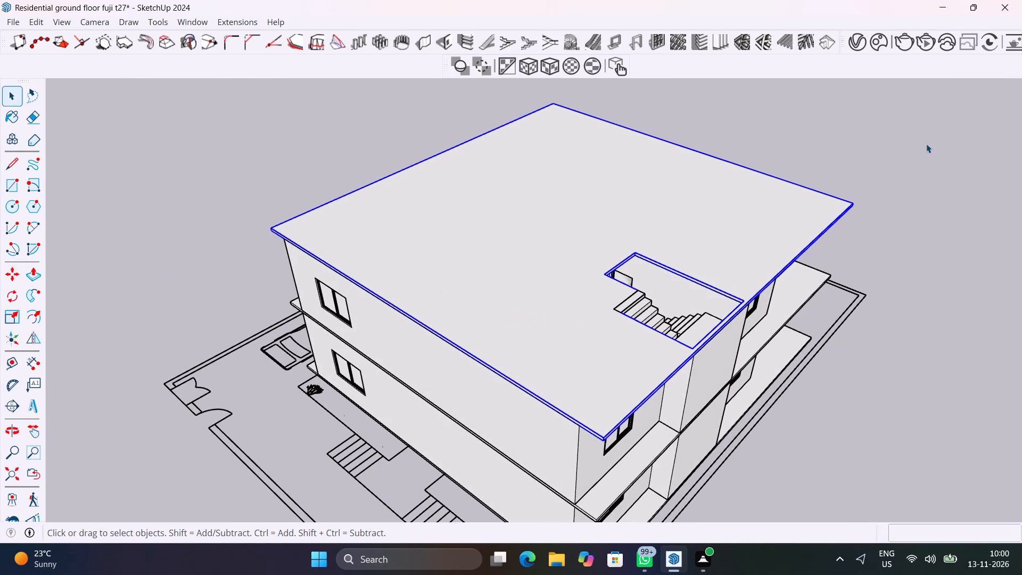
{"action": "left_click", "coordinate": [926, 143]}
{"action": "middle_click_drag", "start_coordinate": [903, 282], "coordinate": [163, 207]}
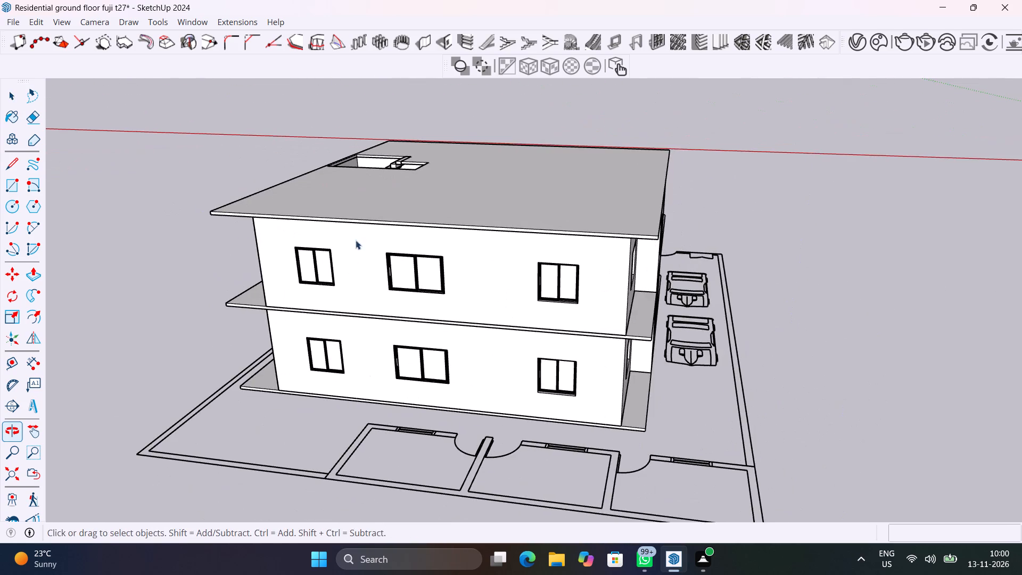
{"action": "middle_click_drag", "start_coordinate": [579, 301], "coordinate": [216, 355]}
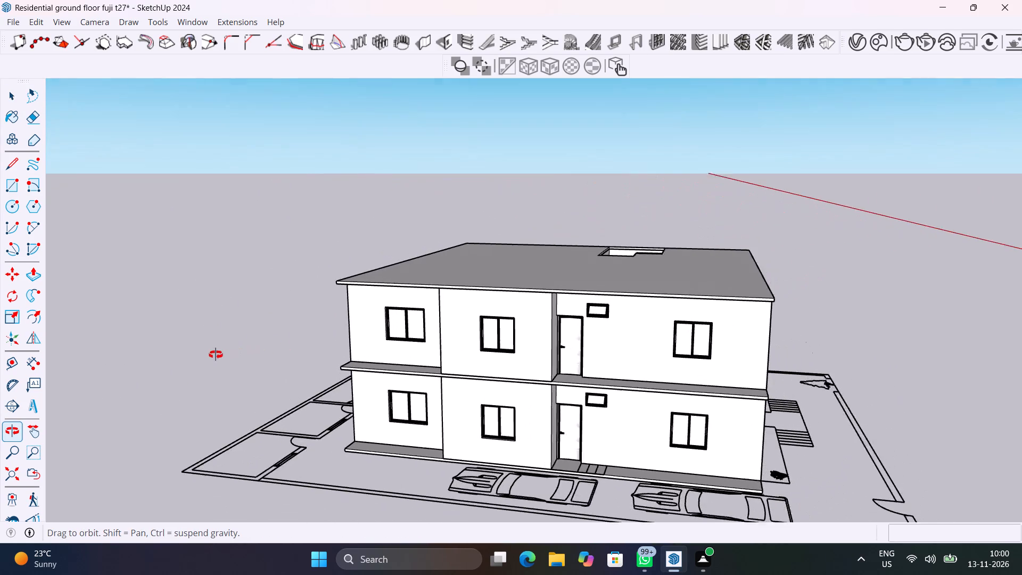
{"action": "middle_click_drag", "start_coordinate": [216, 355], "coordinate": [357, 398]}
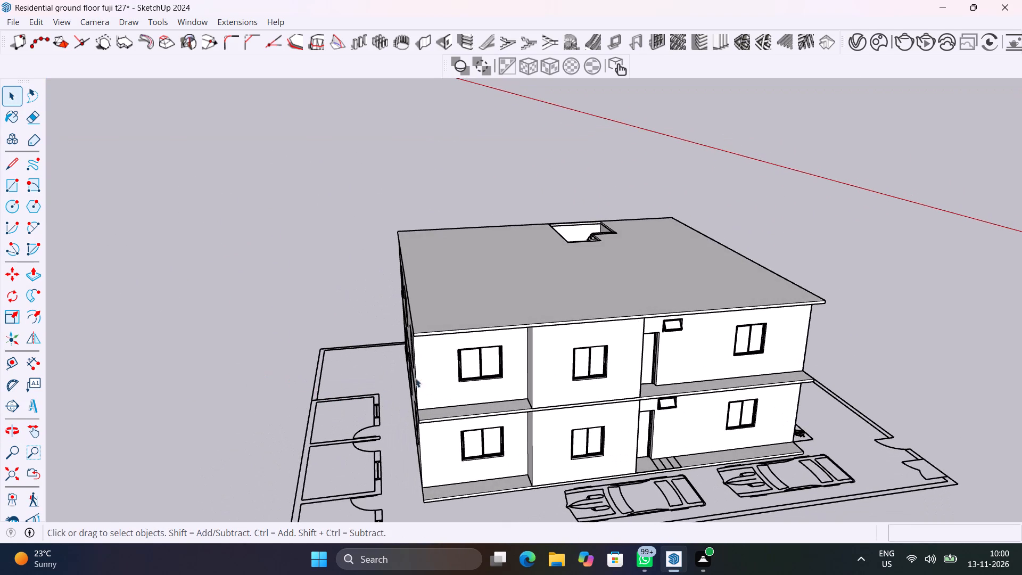
Hide the roof slab group to expose the upper-floor rooms.
{"action": "left_click", "coordinate": [501, 326]}
{"action": "right_click", "coordinate": [501, 326]}
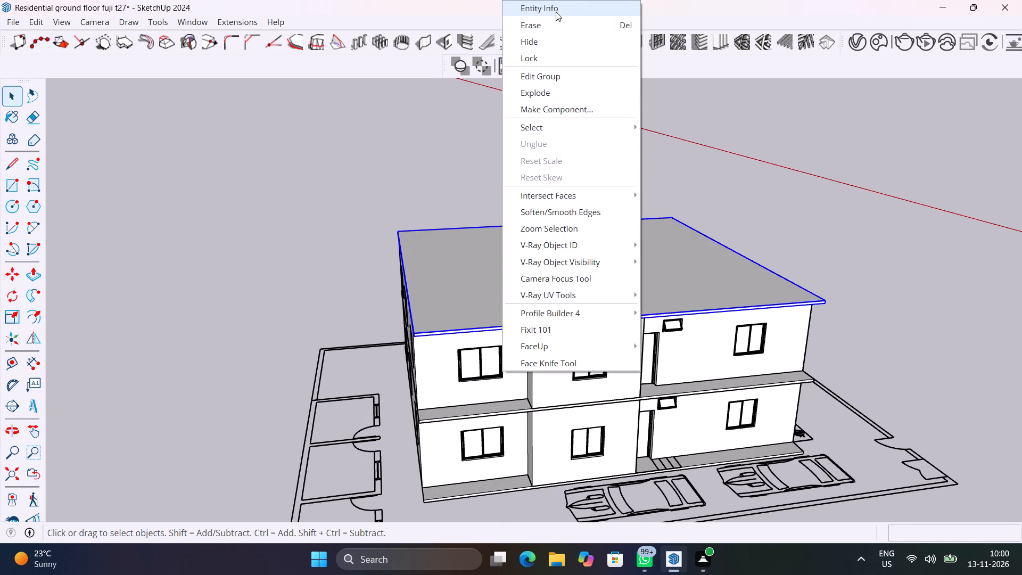
{"action": "left_click", "coordinate": [563, 37]}
Examine the upper-floor rooms, doors and windows, and the balcony side of the house above the parked cars.
{"action": "scroll", "coordinate": [666, 291], "scroll_direction": "up", "scroll_amount": 4}
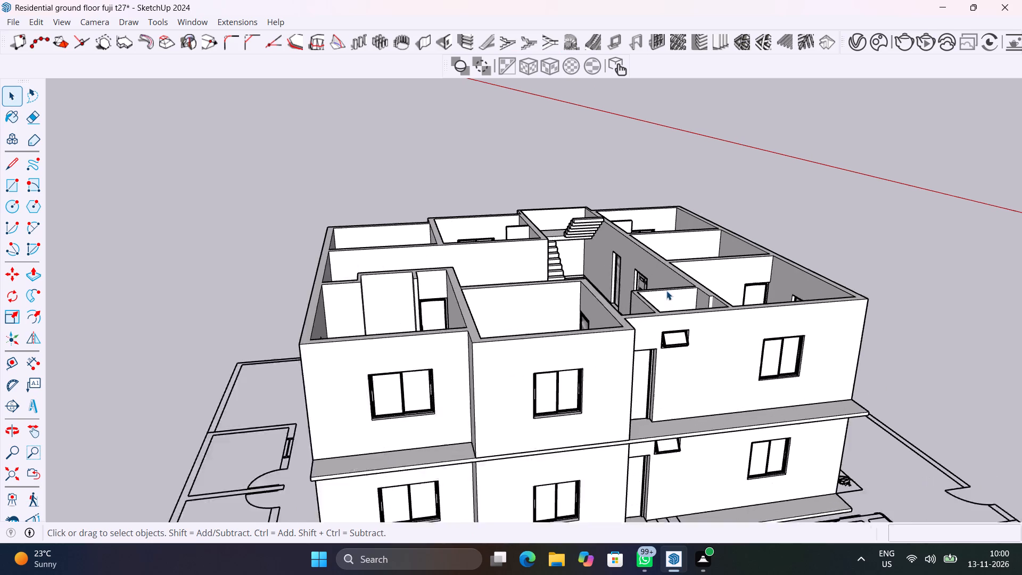
{"action": "scroll", "coordinate": [681, 309], "scroll_direction": "up", "scroll_amount": 3}
{"action": "middle_click_drag", "start_coordinate": [664, 298], "coordinate": [519, 454], "text": "shift"}
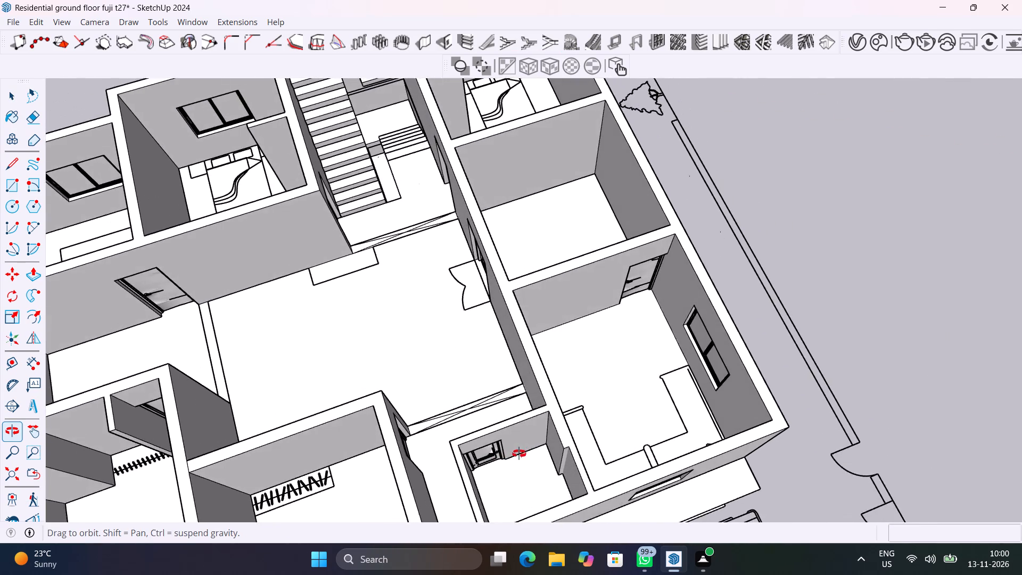
{"action": "middle_click_drag", "start_coordinate": [519, 454], "coordinate": [408, 368], "text": "shift"}
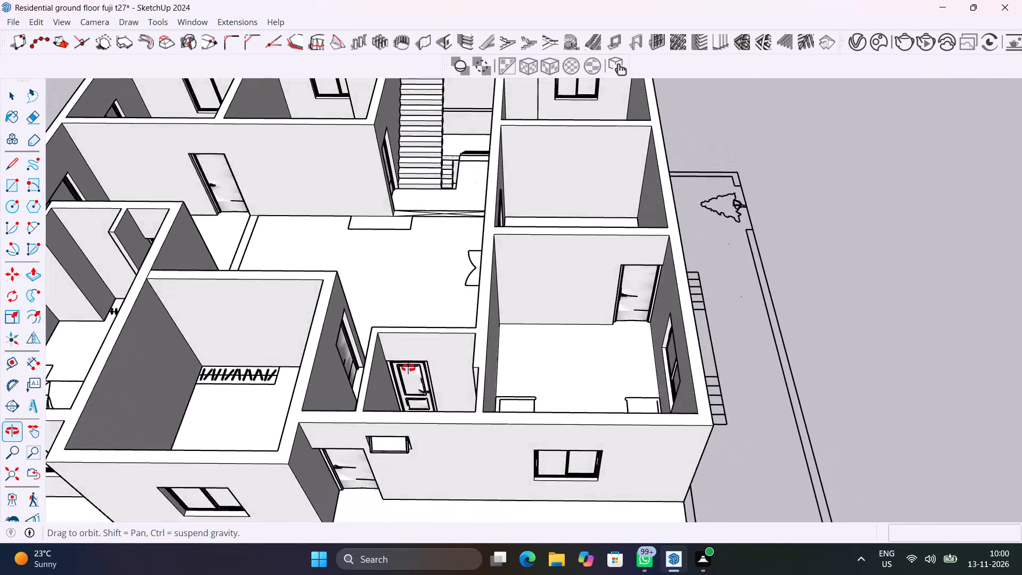
{"action": "middle_click_drag", "start_coordinate": [408, 368], "coordinate": [520, 236], "text": "shift"}
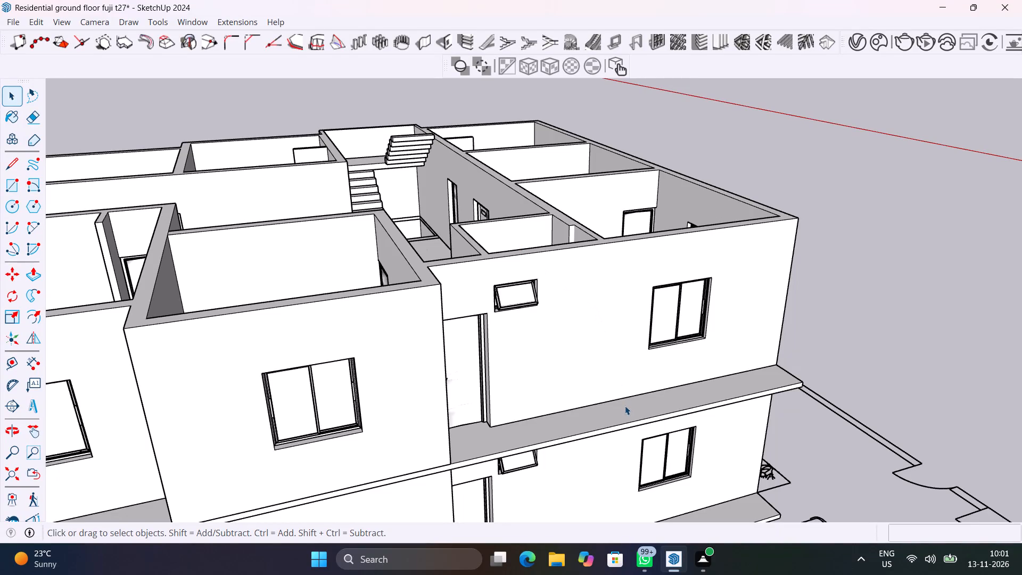
{"action": "middle_click_drag", "start_coordinate": [625, 406], "coordinate": [410, 317]}
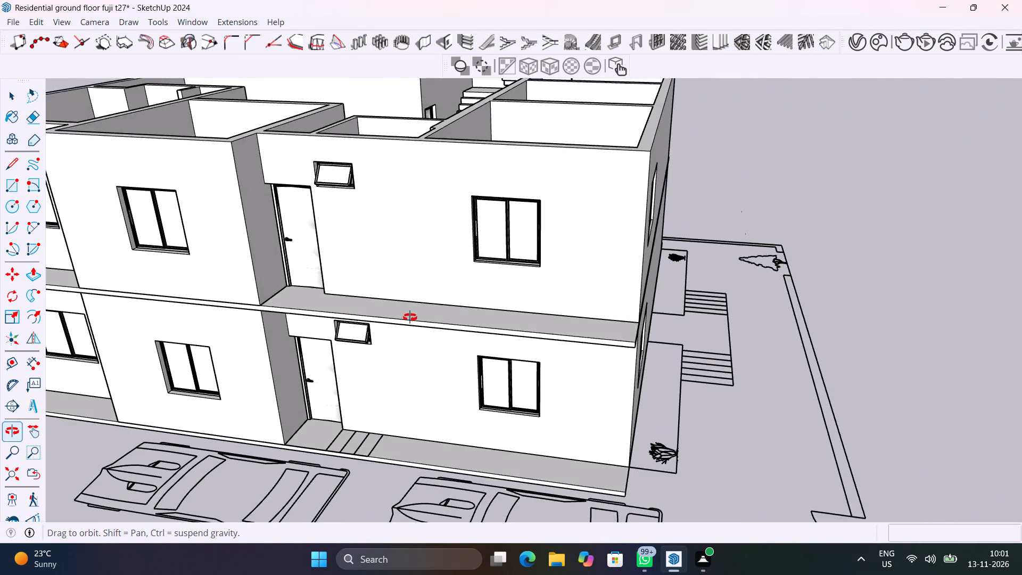
{"action": "middle_click_drag", "start_coordinate": [410, 317], "coordinate": [653, 262]}
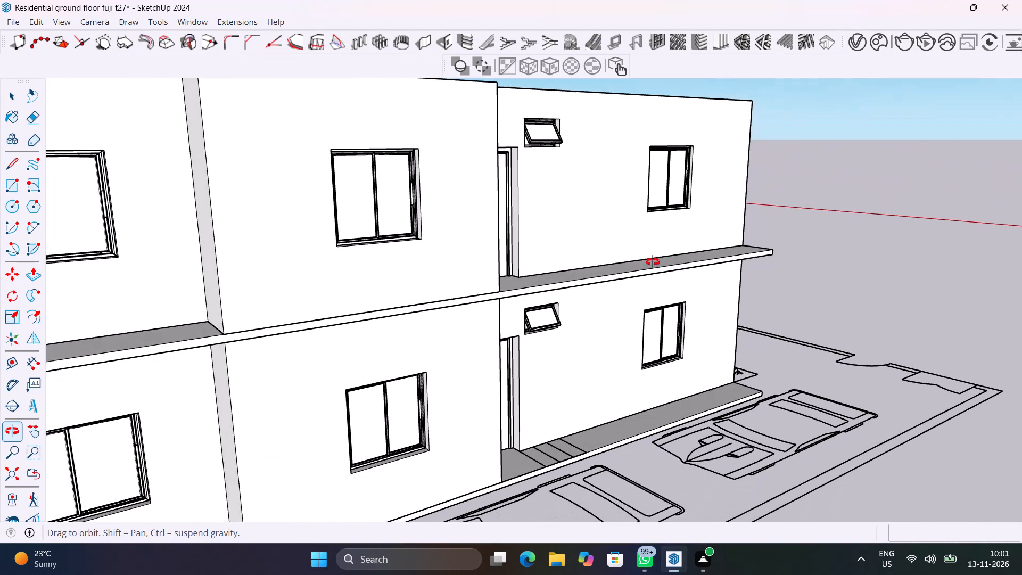
{"action": "middle_click_drag", "start_coordinate": [653, 262], "coordinate": [418, 362]}
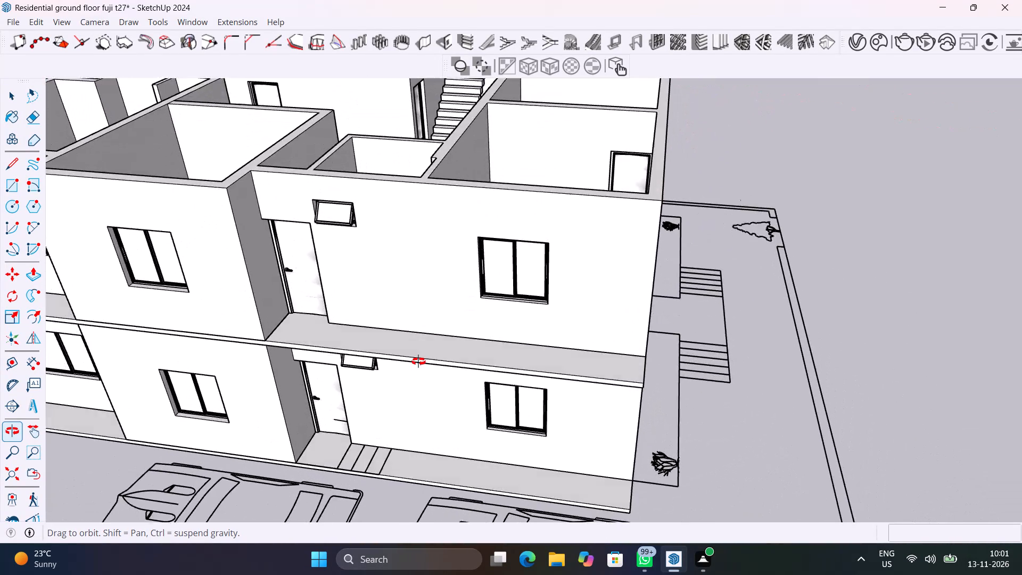
{"action": "middle_click_drag", "start_coordinate": [418, 362], "coordinate": [598, 513]}
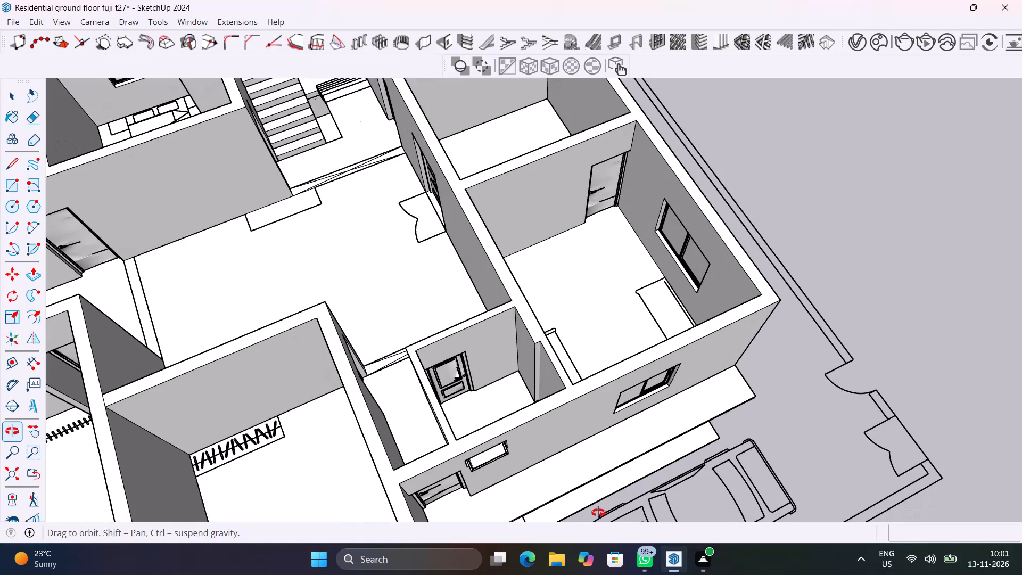
{"action": "middle_click_drag", "start_coordinate": [598, 513], "coordinate": [852, 368]}
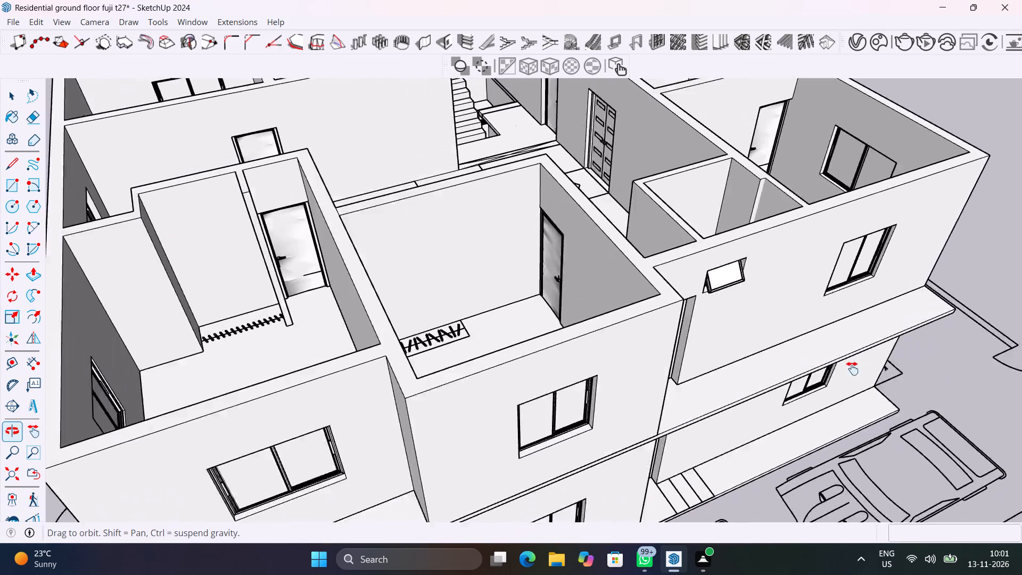
{"action": "middle_click_drag", "start_coordinate": [852, 368], "coordinate": [524, 358]}
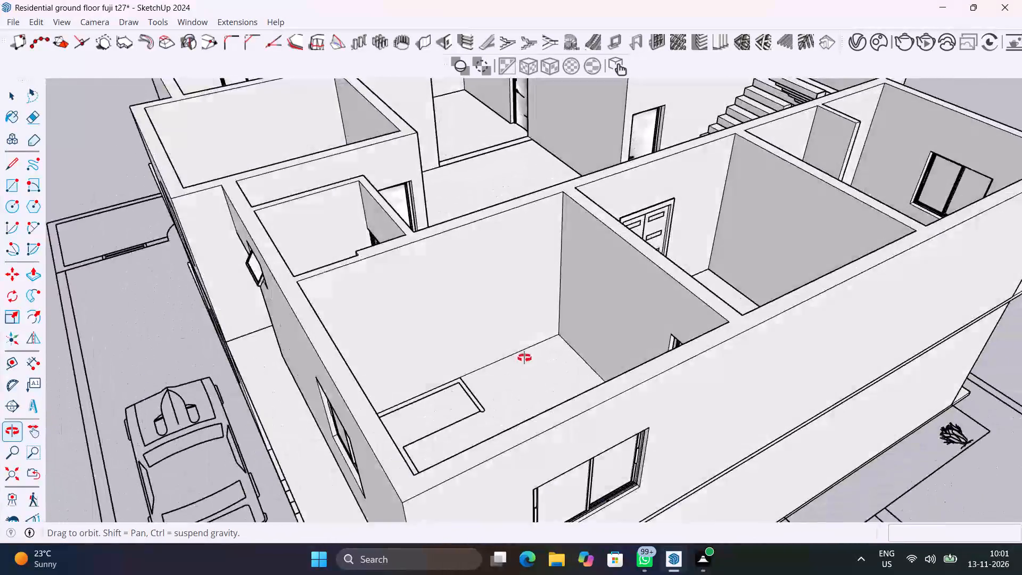
{"action": "middle_click_drag", "start_coordinate": [524, 358], "coordinate": [761, 368]}
{"action": "middle_click_drag", "start_coordinate": [522, 369], "coordinate": [615, 364]}
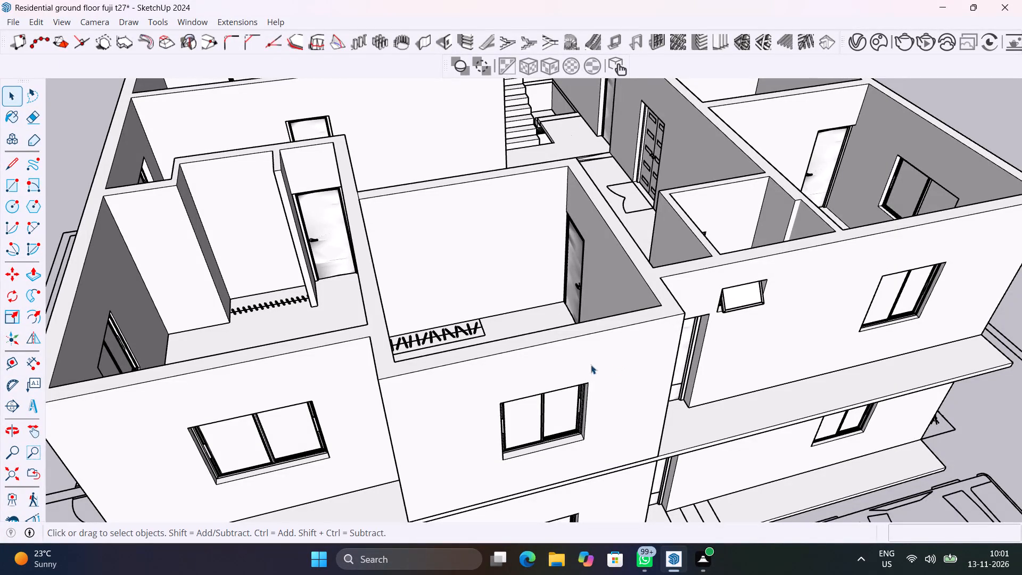
Examine the wardrobe niche, its hanging rail and the partition beside the door in the upper-floor corner bedroom.
{"action": "scroll", "coordinate": [274, 306], "scroll_direction": "up", "scroll_amount": 10}
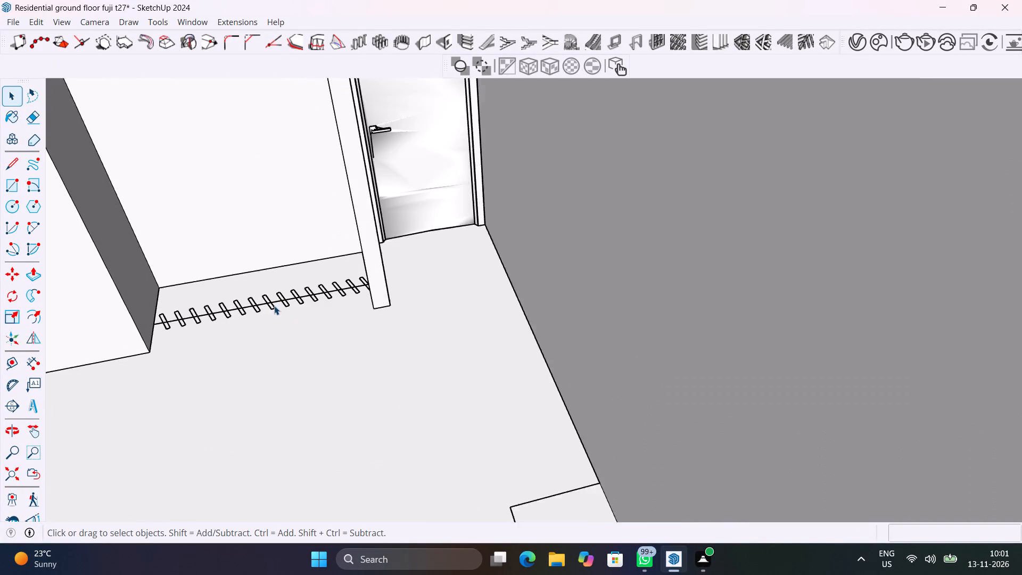
{"action": "scroll", "coordinate": [274, 306], "scroll_direction": "up", "scroll_amount": 1}
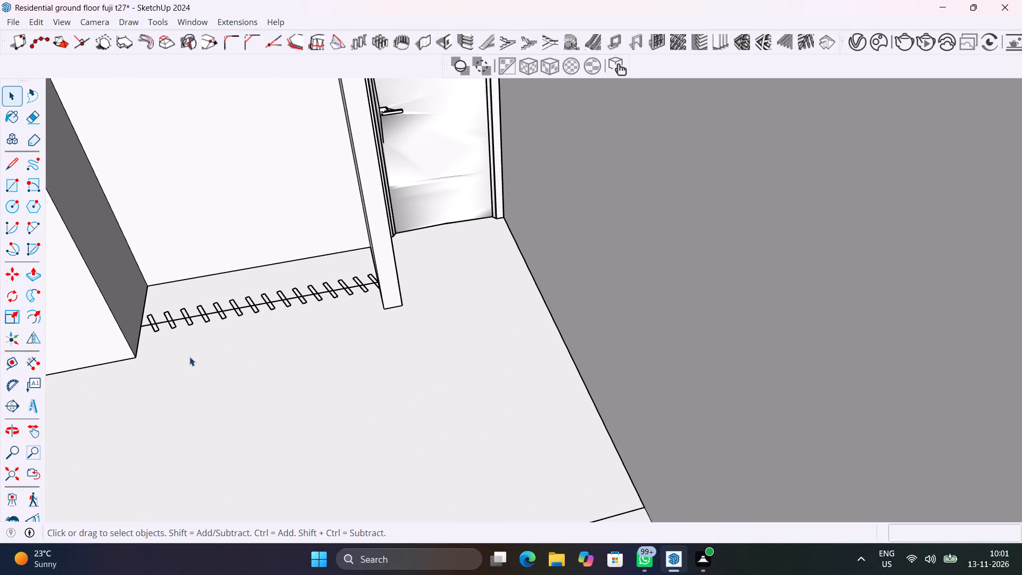
{"action": "middle_click_drag", "start_coordinate": [200, 381], "coordinate": [390, 473]}
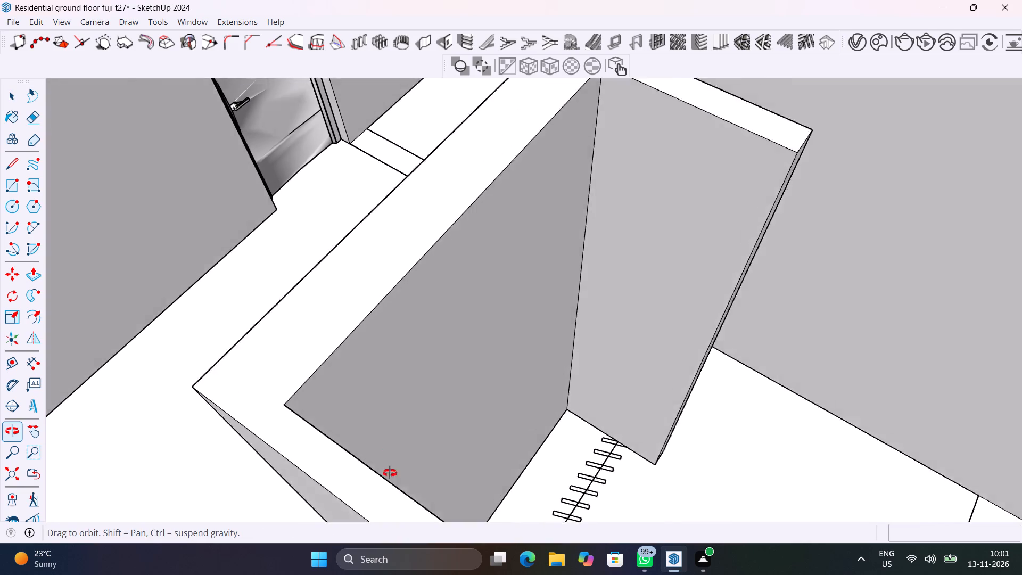
{"action": "middle_click_drag", "start_coordinate": [390, 473], "coordinate": [679, 574]}
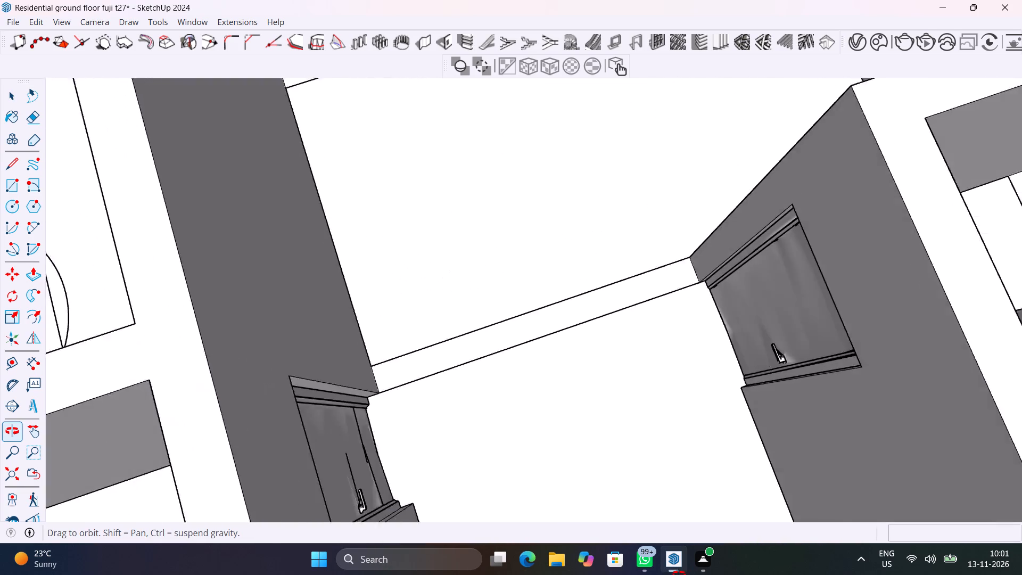
{"action": "middle_click_drag", "start_coordinate": [679, 574], "coordinate": [130, 383]}
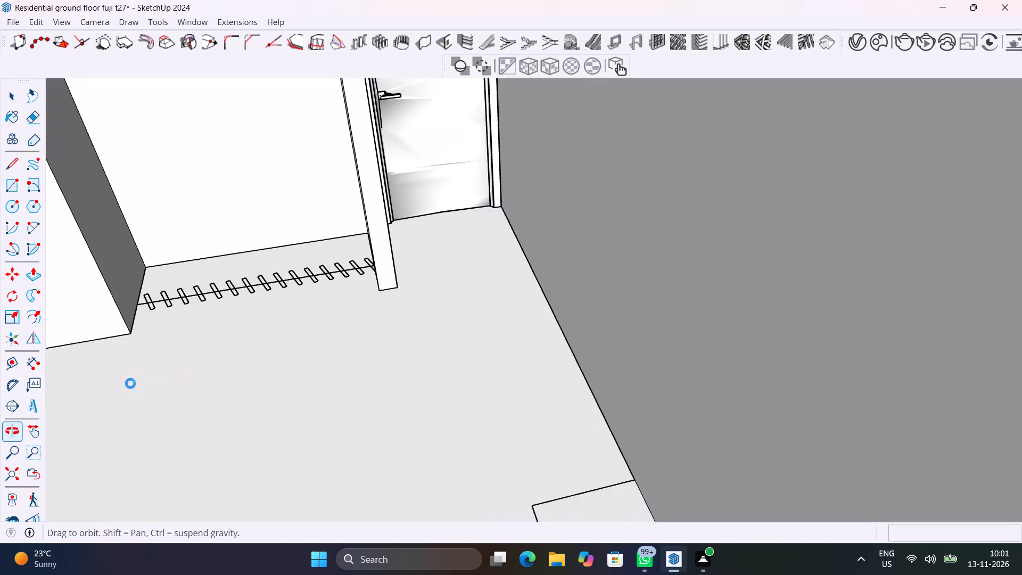
{"action": "middle_click_drag", "start_coordinate": [130, 383], "coordinate": [284, 408]}
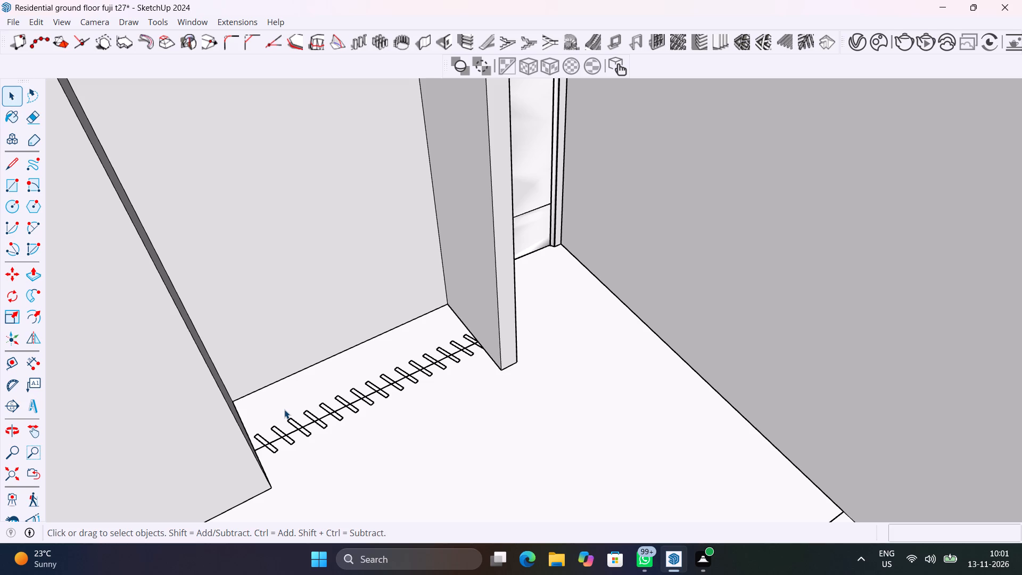
{"action": "scroll", "coordinate": [289, 400], "scroll_direction": "down", "scroll_amount": 2}
{"action": "scroll", "coordinate": [290, 398], "scroll_direction": "up", "scroll_amount": 2}
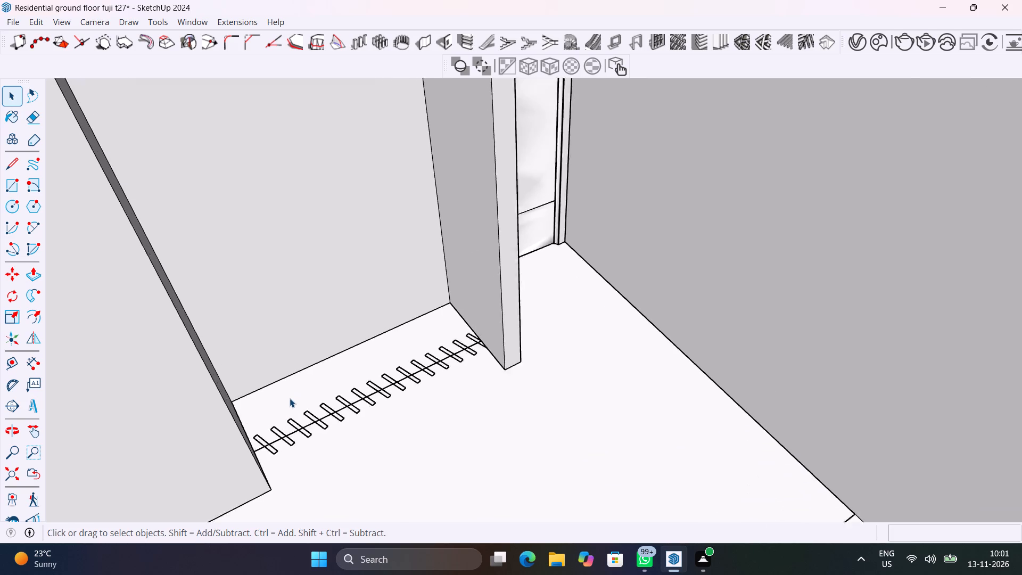
{"action": "scroll", "coordinate": [290, 398], "scroll_direction": "up", "scroll_amount": 2}
{"action": "scroll", "coordinate": [290, 398], "scroll_direction": "down", "scroll_amount": 15}
Examine the upper-floor room layout, the staircase side and the long window facade facing the outbuilding plan.
{"action": "middle_click_drag", "start_coordinate": [306, 405], "coordinate": [285, 387]}
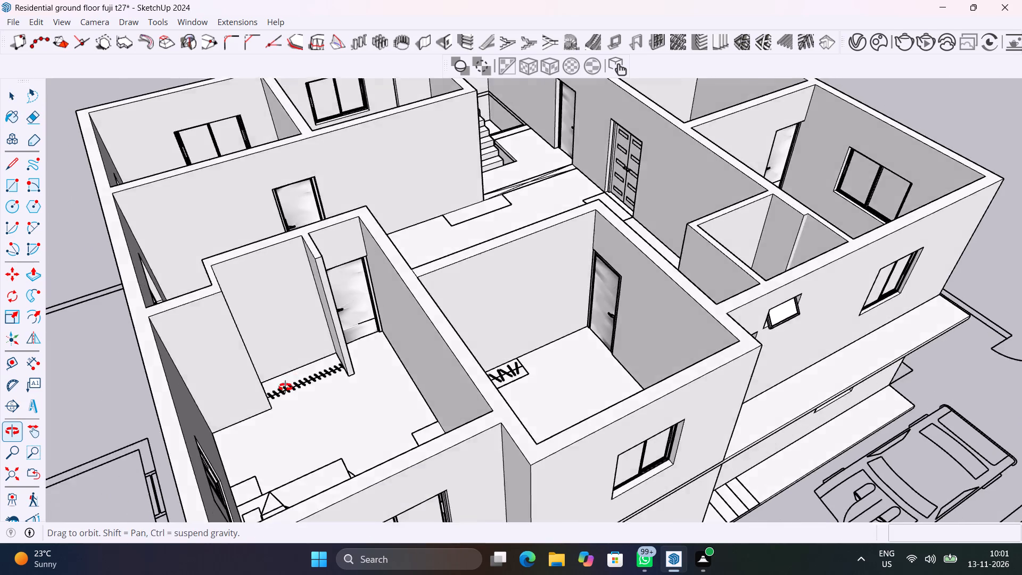
{"action": "middle_click_drag", "start_coordinate": [285, 387], "coordinate": [573, 459]}
{"action": "scroll", "coordinate": [106, 419], "scroll_direction": "up", "scroll_amount": 1}
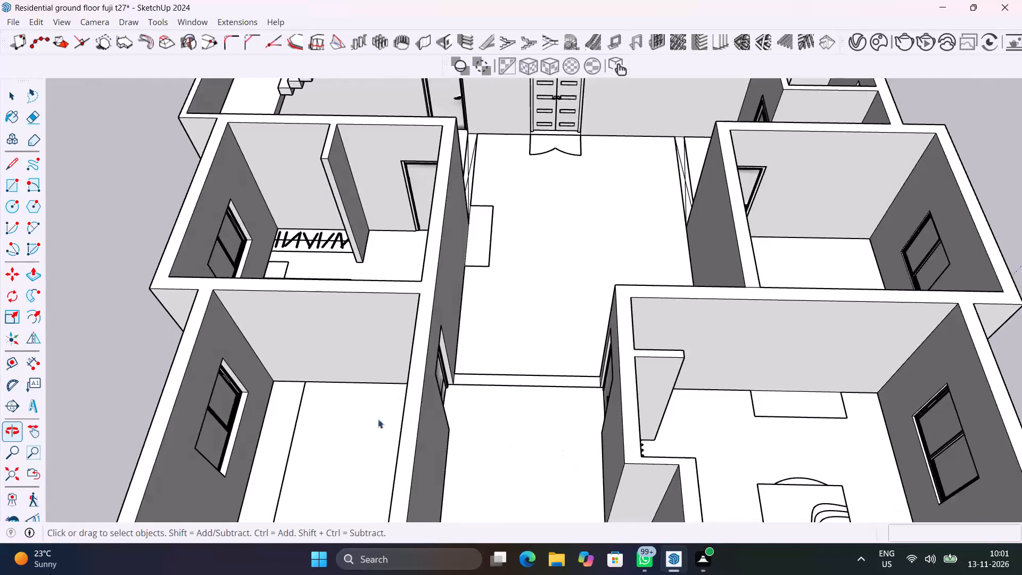
{"action": "middle_click_drag", "start_coordinate": [117, 369], "coordinate": [728, 322]}
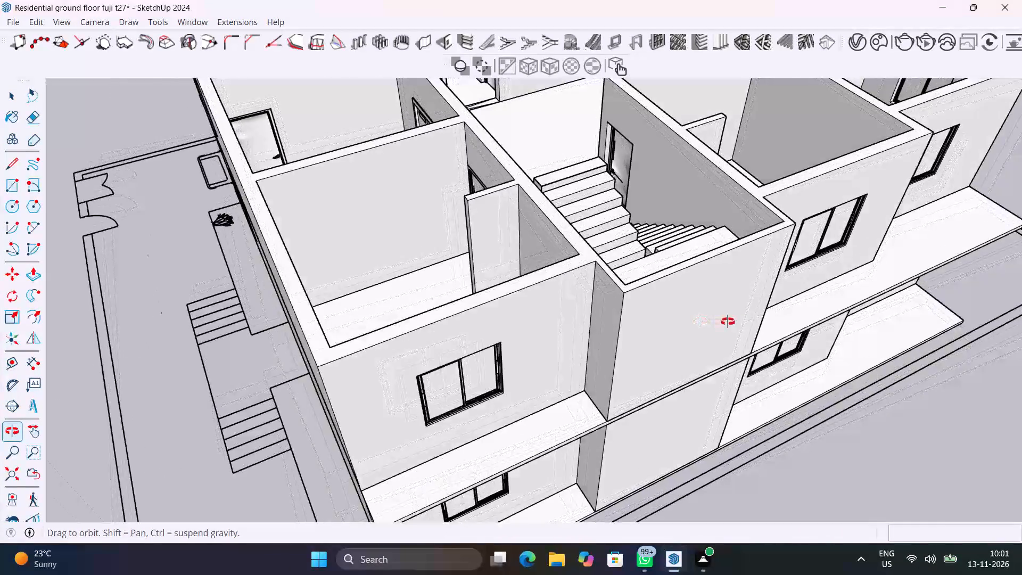
{"action": "middle_click_drag", "start_coordinate": [728, 322], "coordinate": [15, 233]}
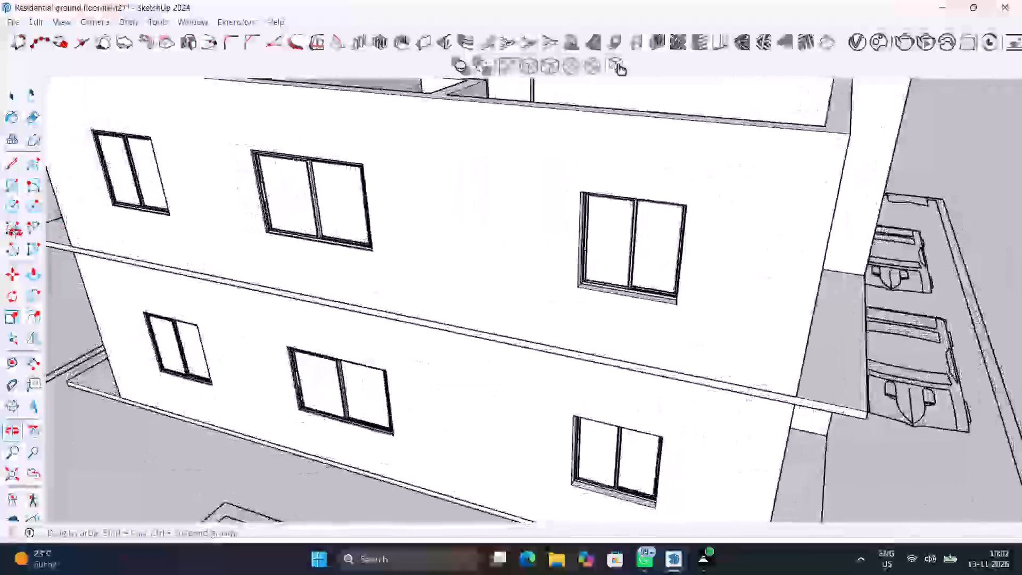
{"action": "middle_click_drag", "start_coordinate": [15, 233], "coordinate": [69, 228]}
{"action": "scroll", "coordinate": [69, 228], "scroll_direction": "up", "scroll_amount": 1}
{"action": "scroll", "coordinate": [69, 228], "scroll_direction": "down", "scroll_amount": 6}
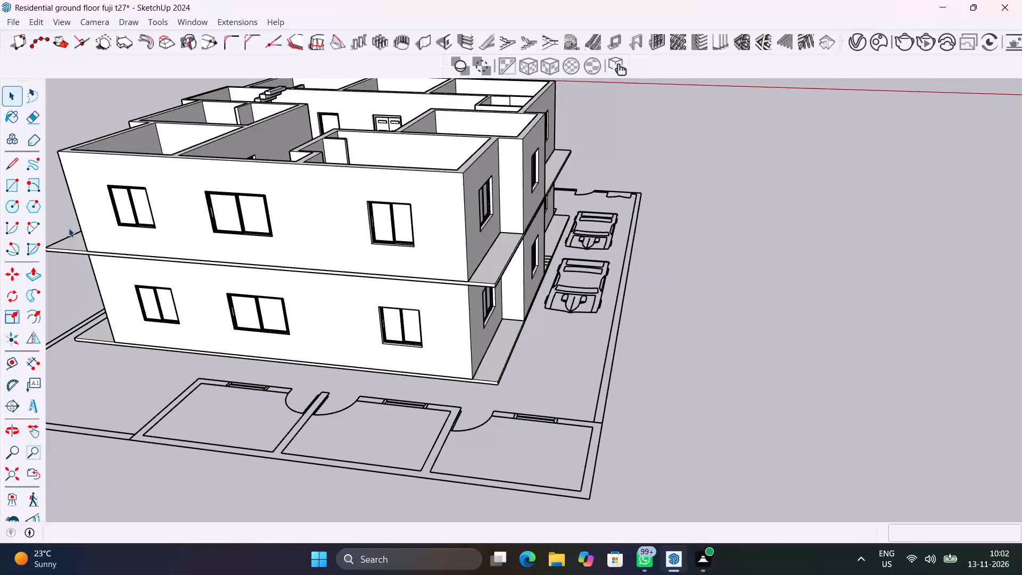
Inspect the flat three-room outbuilding plan beside the house, selecting one of its partition lines and clearing the selection.
{"action": "left_click", "coordinate": [308, 418]}
{"action": "double_click", "coordinate": [308, 418]}
{"action": "scroll", "coordinate": [308, 418], "scroll_direction": "down", "scroll_amount": 5}
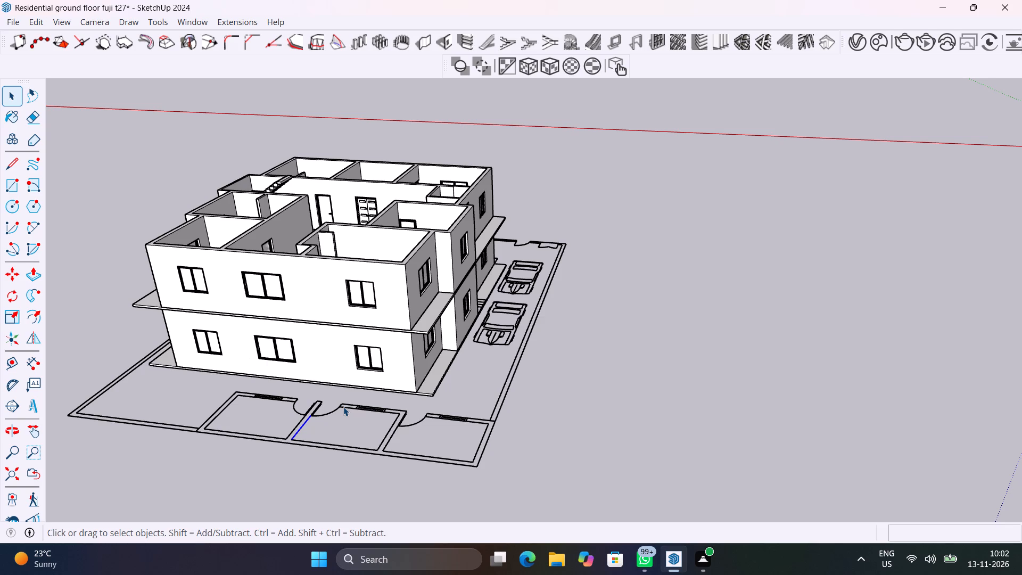
{"action": "scroll", "coordinate": [343, 407], "scroll_direction": "up", "scroll_amount": 7}
{"action": "middle_click_drag", "start_coordinate": [383, 381], "coordinate": [373, 377]}
{"action": "scroll", "coordinate": [373, 377], "scroll_direction": "up", "scroll_amount": 1}
{"action": "middle_click_drag", "start_coordinate": [373, 377], "coordinate": [111, 357]}
{"action": "left_click", "coordinate": [549, 431]}
{"action": "scroll", "coordinate": [406, 277], "scroll_direction": "down", "scroll_amount": 11}
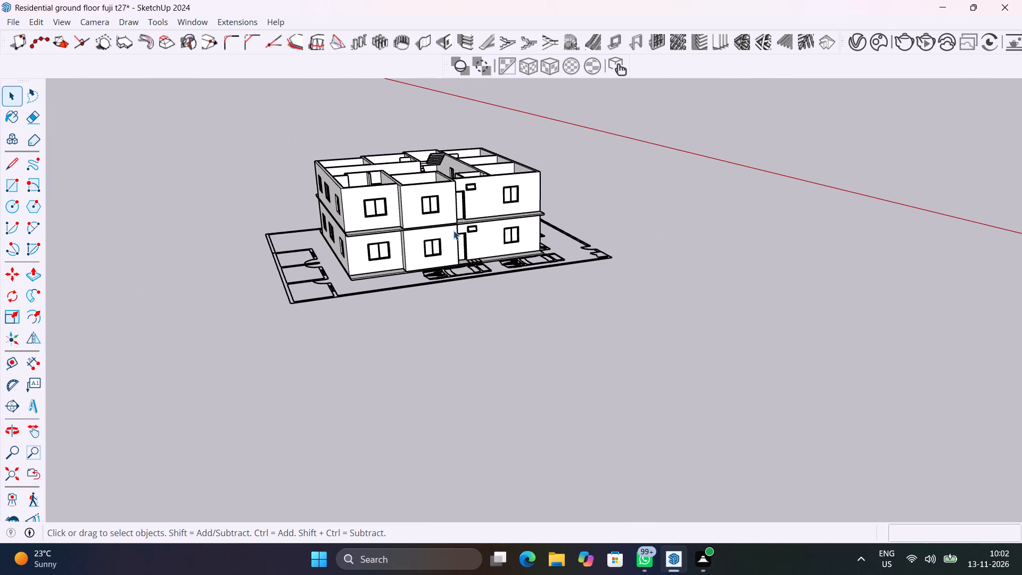
Examine the open upper floor from above, checking the staircase, central hall, bedrooms, doors and windows from several directions.
{"action": "middle_click_drag", "start_coordinate": [454, 227], "coordinate": [378, 451], "text": "shift"}
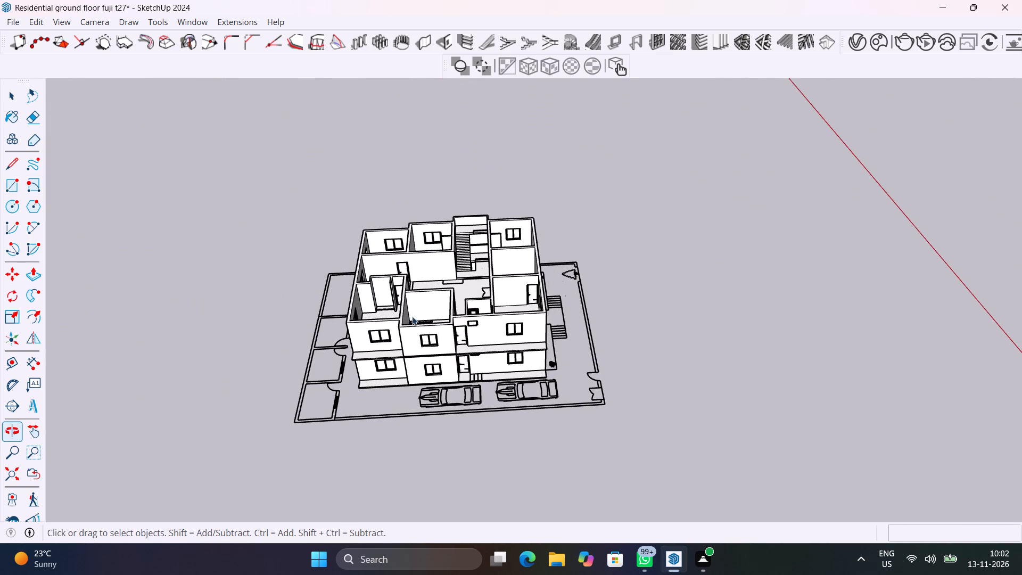
{"action": "scroll", "coordinate": [446, 224], "scroll_direction": "up", "scroll_amount": 12}
{"action": "middle_click_drag", "start_coordinate": [483, 258], "coordinate": [386, 274], "text": "shift"}
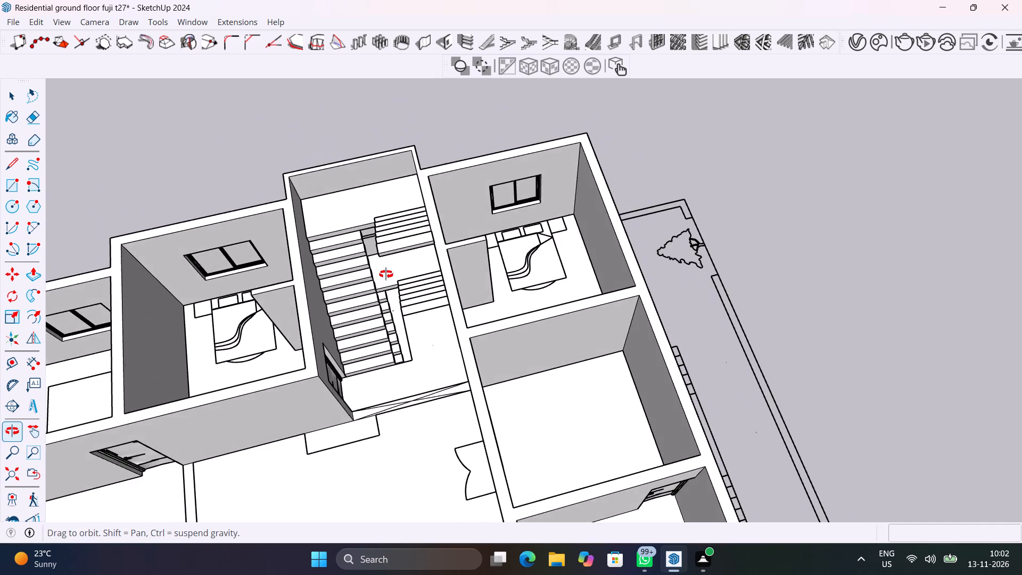
{"action": "middle_click_drag", "start_coordinate": [386, 274], "coordinate": [769, 312], "text": "shift"}
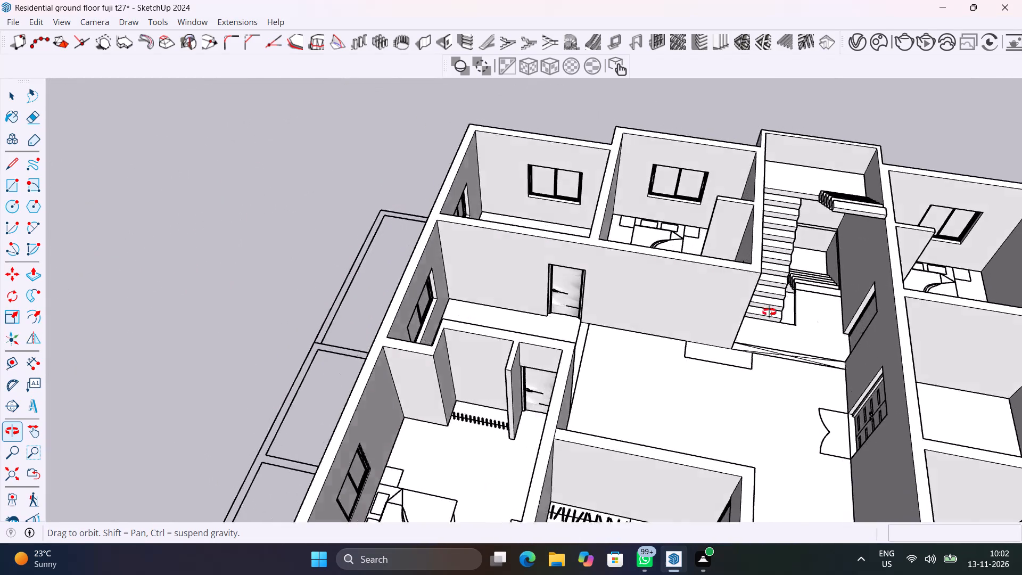
{"action": "middle_click_drag", "start_coordinate": [769, 312], "coordinate": [923, 336], "text": "shift"}
{"action": "middle_click_drag", "start_coordinate": [779, 269], "coordinate": [774, 301], "text": "shift"}
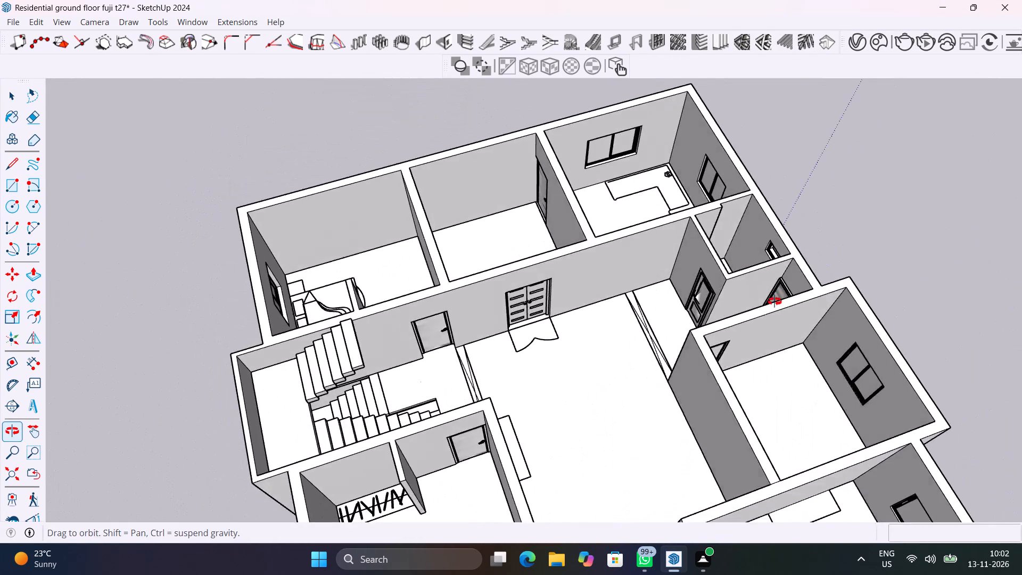
{"action": "middle_click_drag", "start_coordinate": [774, 301], "coordinate": [592, 177], "text": "shift"}
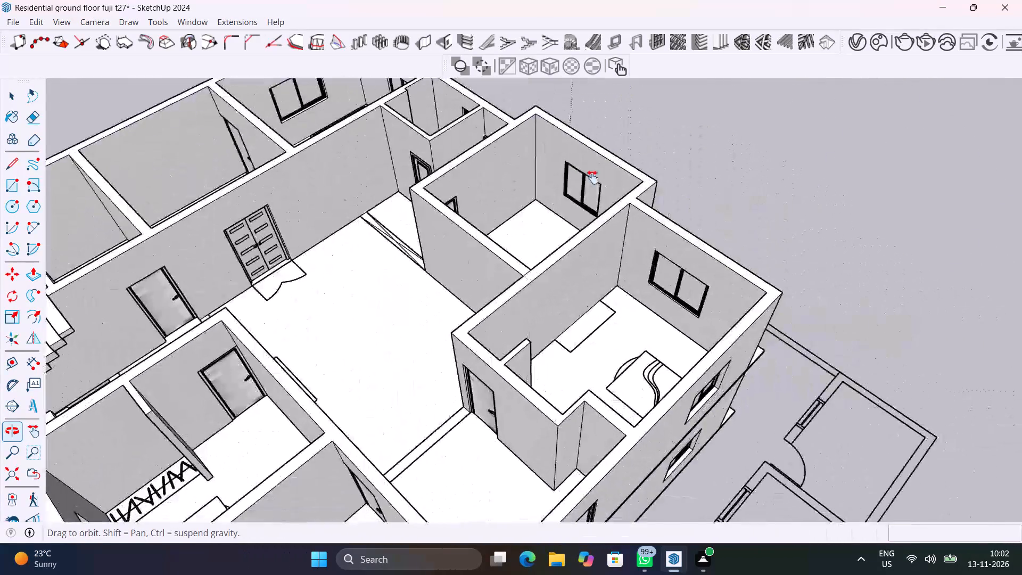
{"action": "middle_click_drag", "start_coordinate": [592, 177], "coordinate": [727, 172], "text": "shift"}
{"action": "scroll", "coordinate": [488, 363], "scroll_direction": "down", "scroll_amount": 7}
{"action": "middle_click_drag", "start_coordinate": [463, 381], "coordinate": [553, 307], "text": "shift"}
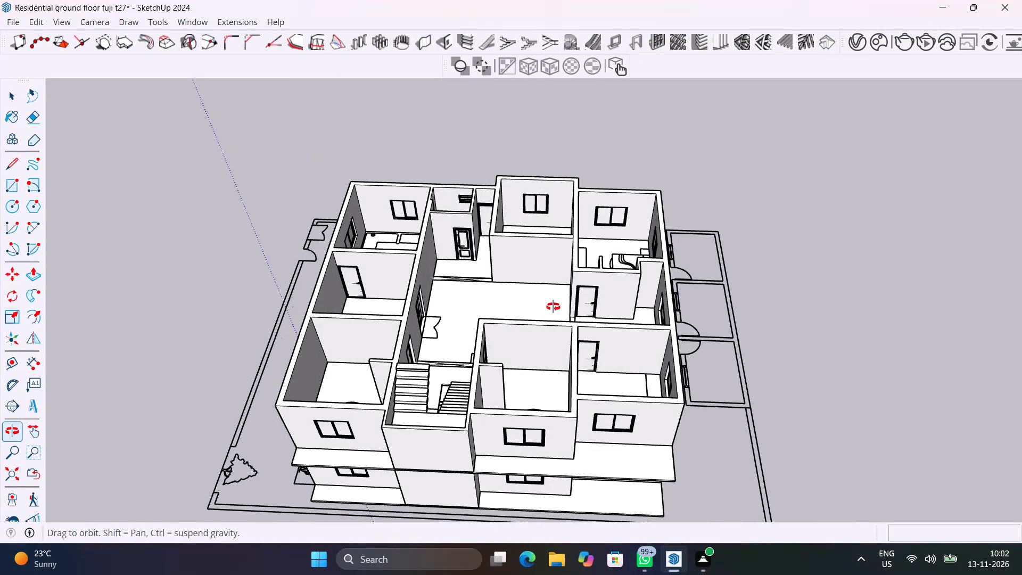
{"action": "middle_click_drag", "start_coordinate": [553, 307], "coordinate": [263, 317], "text": "shift"}
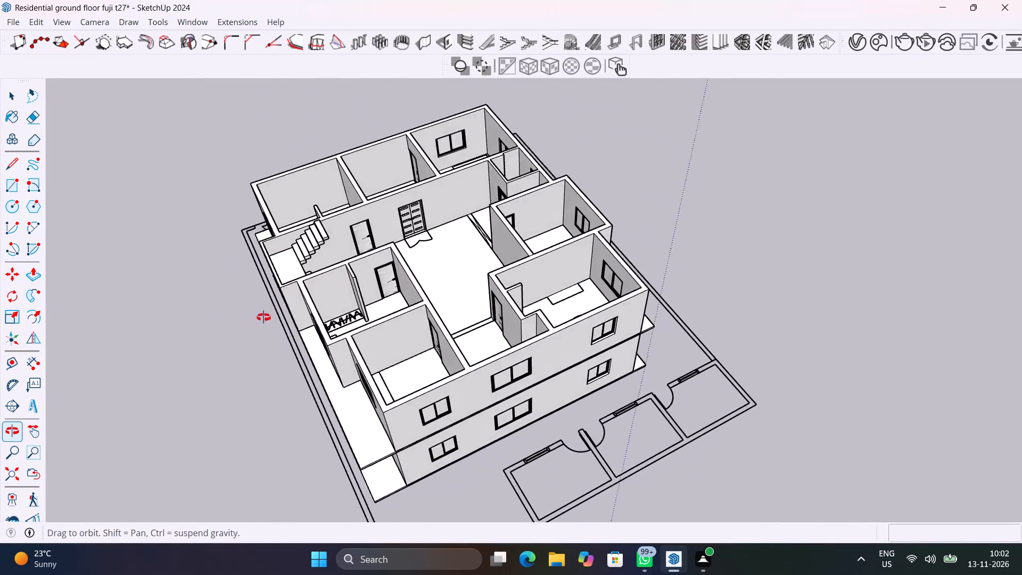
{"action": "middle_click_drag", "start_coordinate": [263, 317], "coordinate": [467, 301], "text": "shift"}
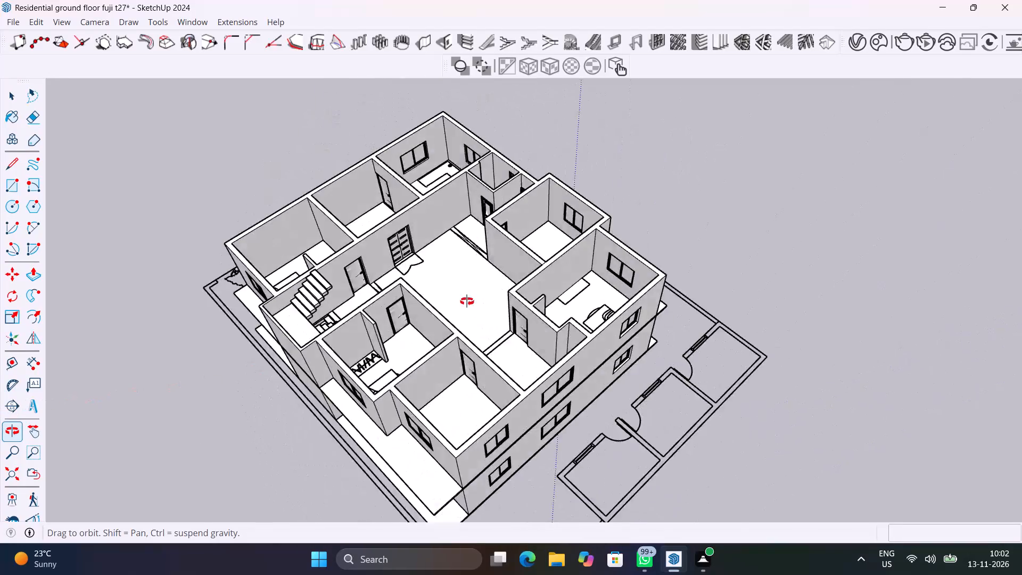
{"action": "middle_click_drag", "start_coordinate": [467, 301], "coordinate": [787, 206], "text": "shift"}
Examine the staircase bay, slab ledges and window alignment between the two storeys, along with the adjoining upper-floor rooms.
{"action": "scroll", "coordinate": [599, 431], "scroll_direction": "up", "scroll_amount": 6}
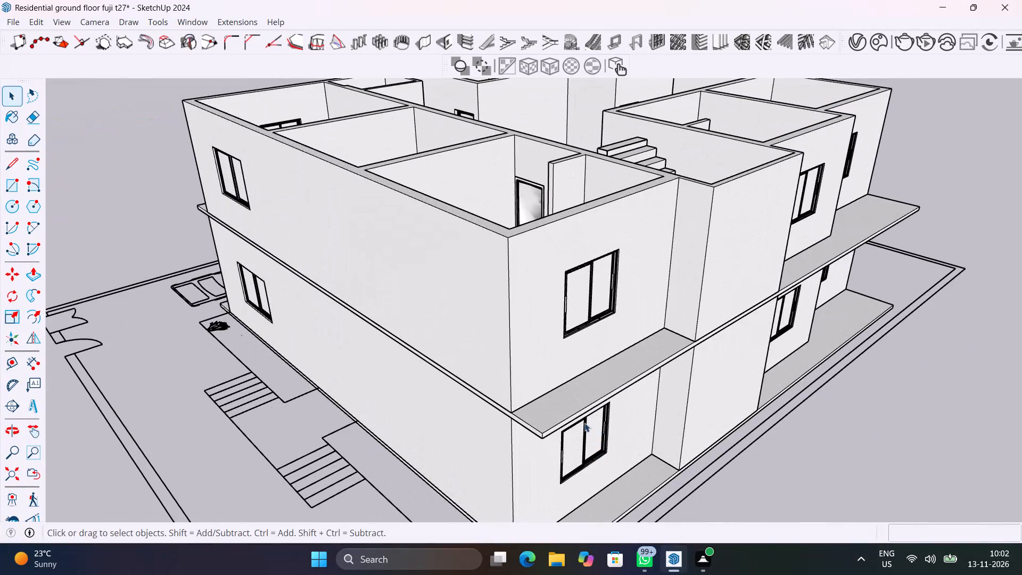
{"action": "middle_click_drag", "start_coordinate": [583, 422], "coordinate": [500, 376]}
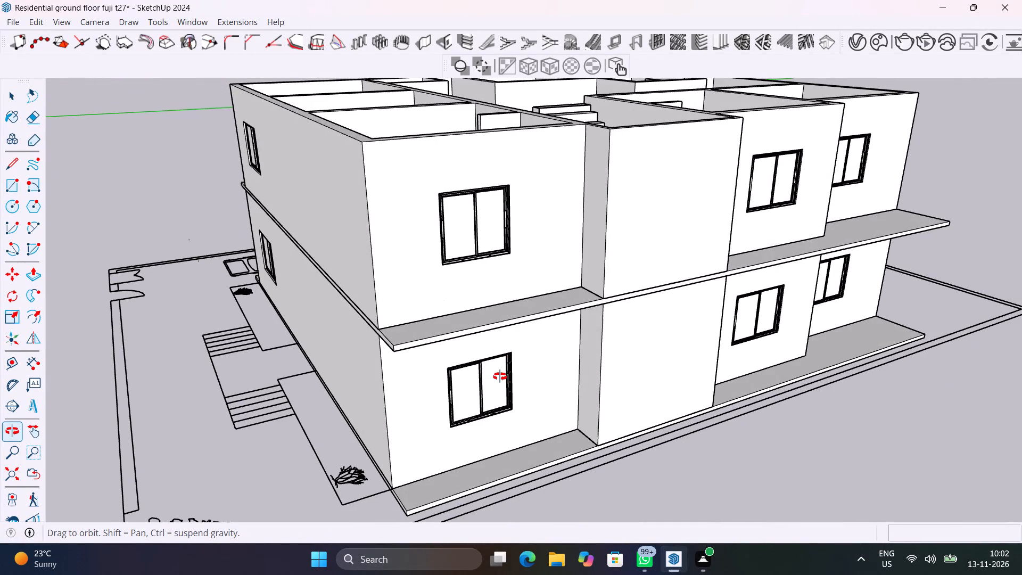
{"action": "middle_click_drag", "start_coordinate": [500, 376], "coordinate": [735, 556]}
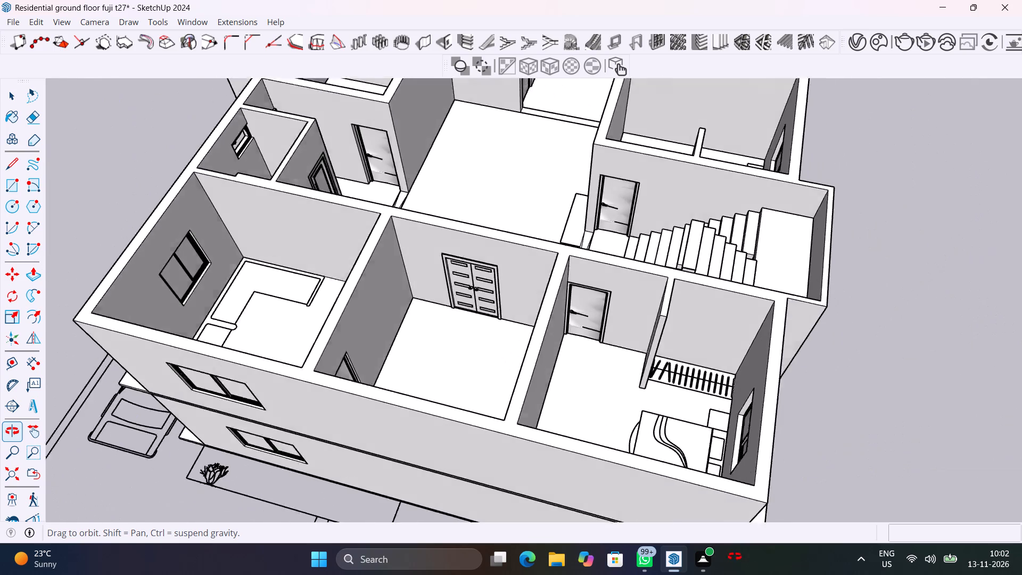
{"action": "middle_click_drag", "start_coordinate": [735, 556], "coordinate": [534, 478]}
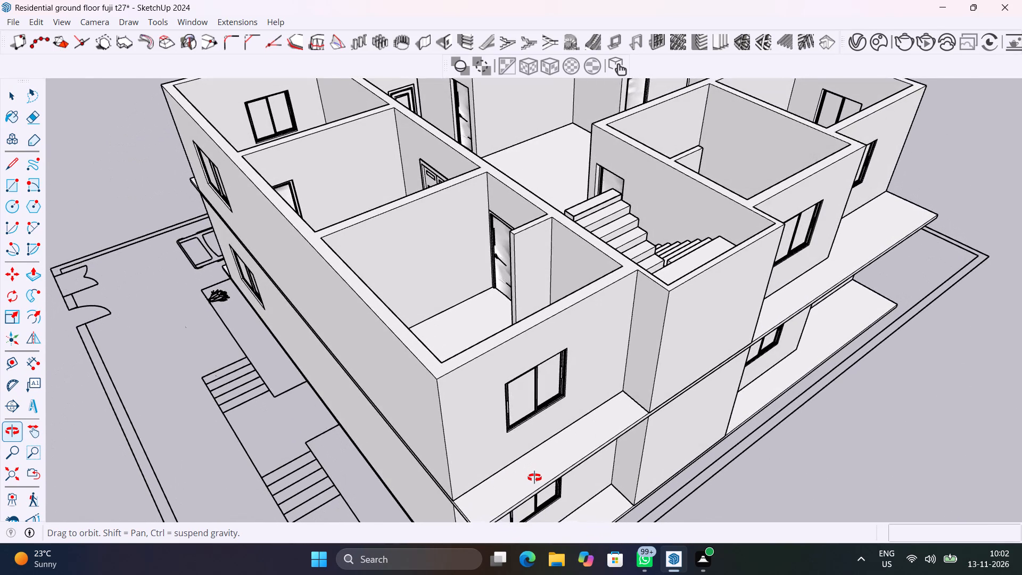
{"action": "middle_click_drag", "start_coordinate": [534, 478], "coordinate": [233, 412]}
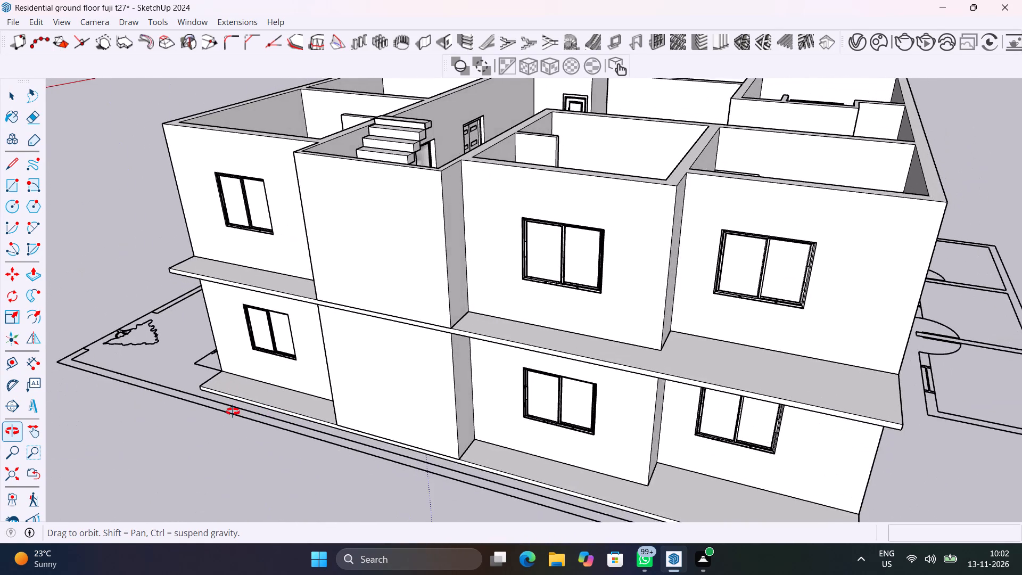
{"action": "middle_click_drag", "start_coordinate": [233, 412], "coordinate": [130, 418]}
{"action": "scroll", "coordinate": [185, 417], "scroll_direction": "up", "scroll_amount": 1}
{"action": "middle_click_drag", "start_coordinate": [730, 391], "coordinate": [273, 405]}
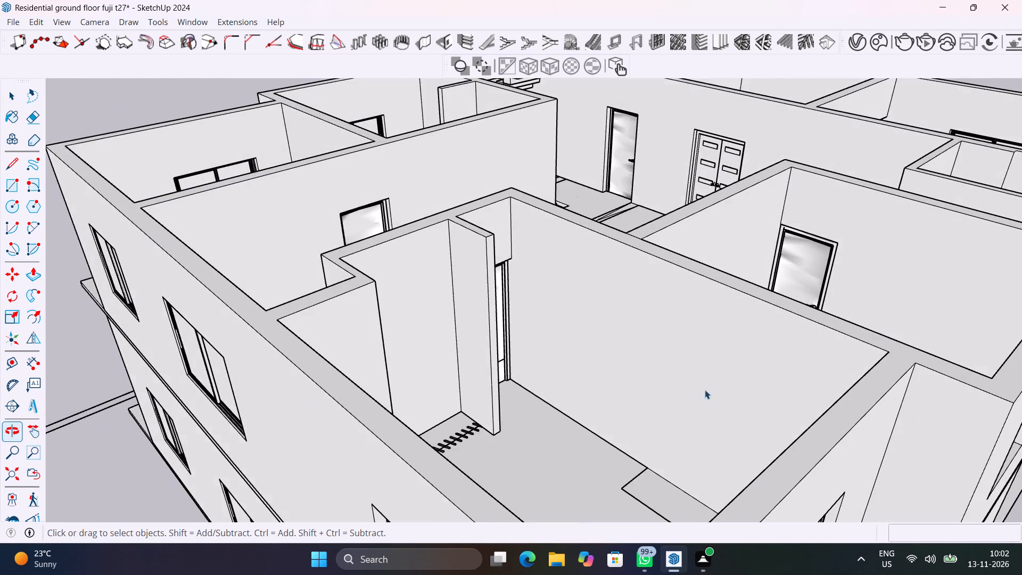
{"action": "scroll", "coordinate": [845, 352], "scroll_direction": "down", "scroll_amount": 10}
{"action": "middle_click_drag", "start_coordinate": [846, 364], "coordinate": [656, 210], "text": "shift"}
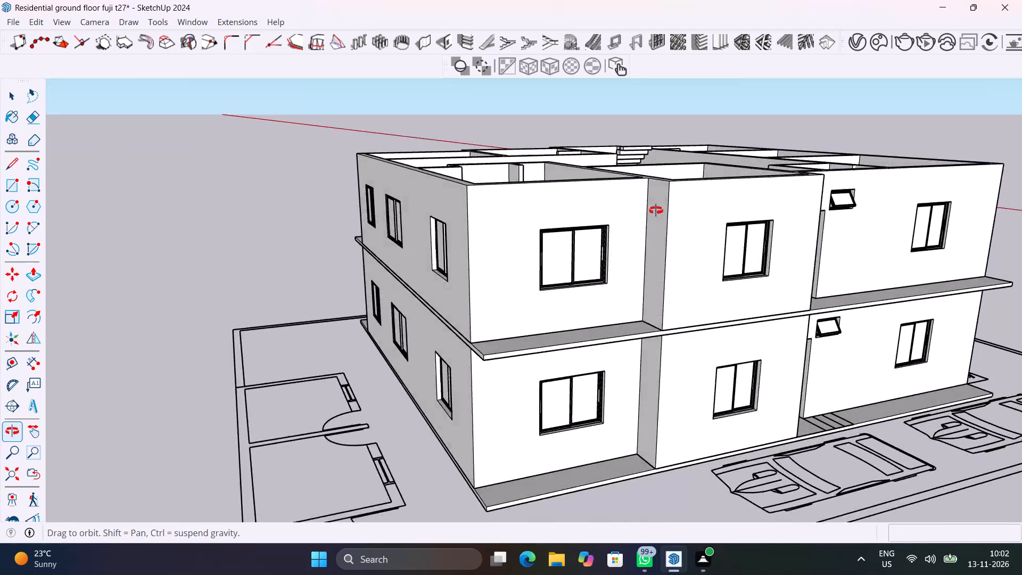
{"action": "middle_click_drag", "start_coordinate": [656, 210], "coordinate": [278, 245], "text": "shift"}
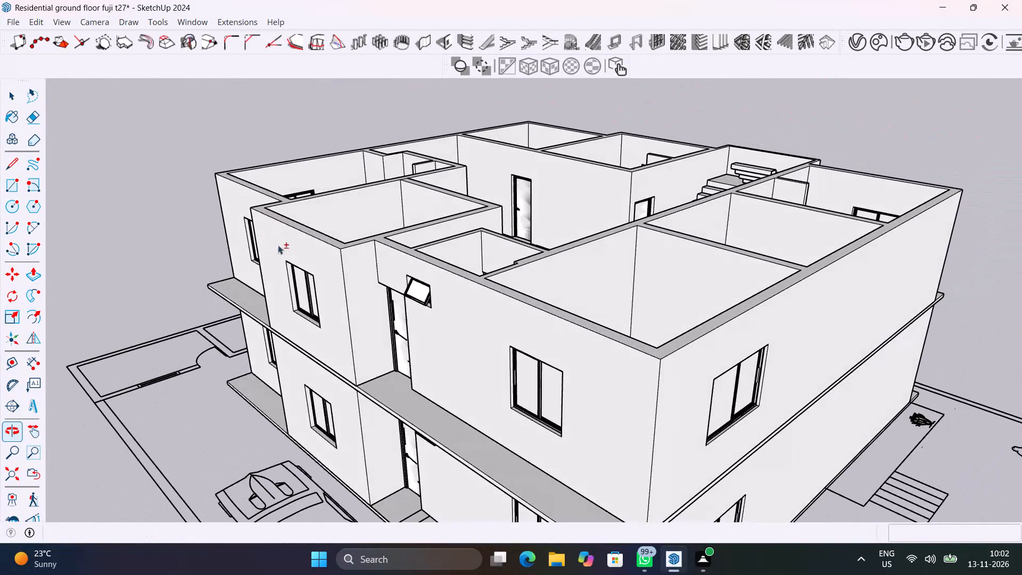
Review the whole two-storey exterior from the corner between the parked cars and the entrance steps.
{"action": "scroll", "coordinate": [716, 166], "scroll_direction": "down", "scroll_amount": 5}
{"action": "middle_click_drag", "start_coordinate": [779, 344], "coordinate": [753, 318]}
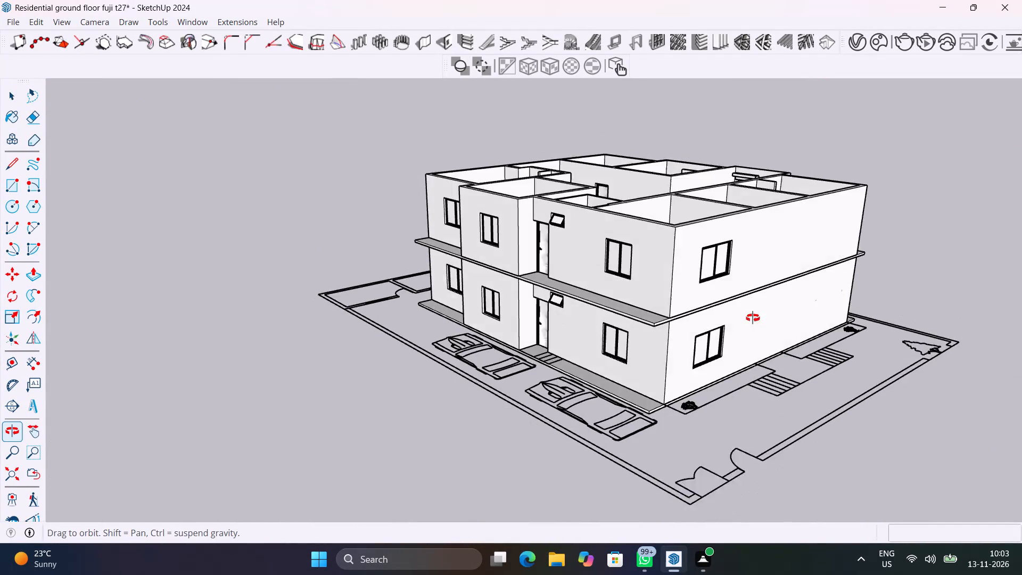
{"action": "middle_click_drag", "start_coordinate": [753, 318], "coordinate": [675, 316]}
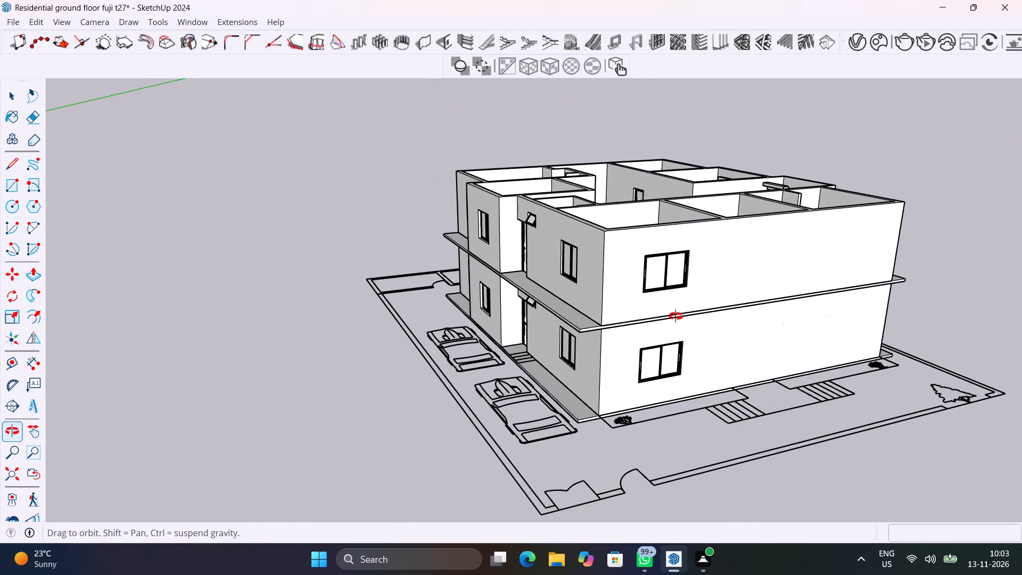
{"action": "middle_click_drag", "start_coordinate": [675, 316], "coordinate": [803, 315]}
{"action": "scroll", "coordinate": [836, 334], "scroll_direction": "up", "scroll_amount": 4}
{"action": "middle_click_drag", "start_coordinate": [767, 304], "coordinate": [835, 368], "text": "shift"}
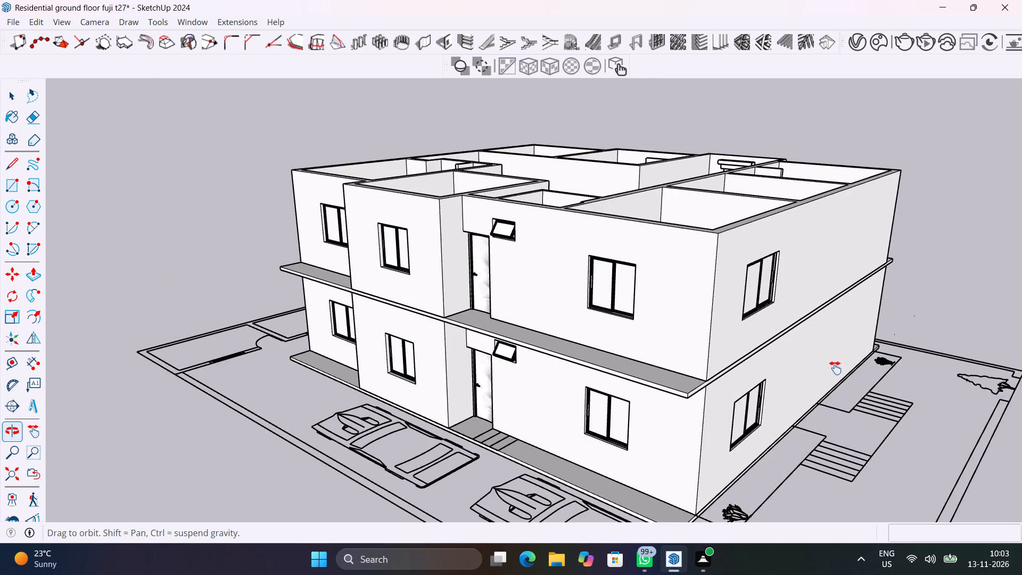
{"action": "middle_click_drag", "start_coordinate": [835, 368], "coordinate": [835, 350], "text": "shift"}
{"action": "scroll", "coordinate": [835, 350], "scroll_direction": "up", "scroll_amount": 1}
{"action": "scroll", "coordinate": [836, 350], "scroll_direction": "down", "scroll_amount": 5}
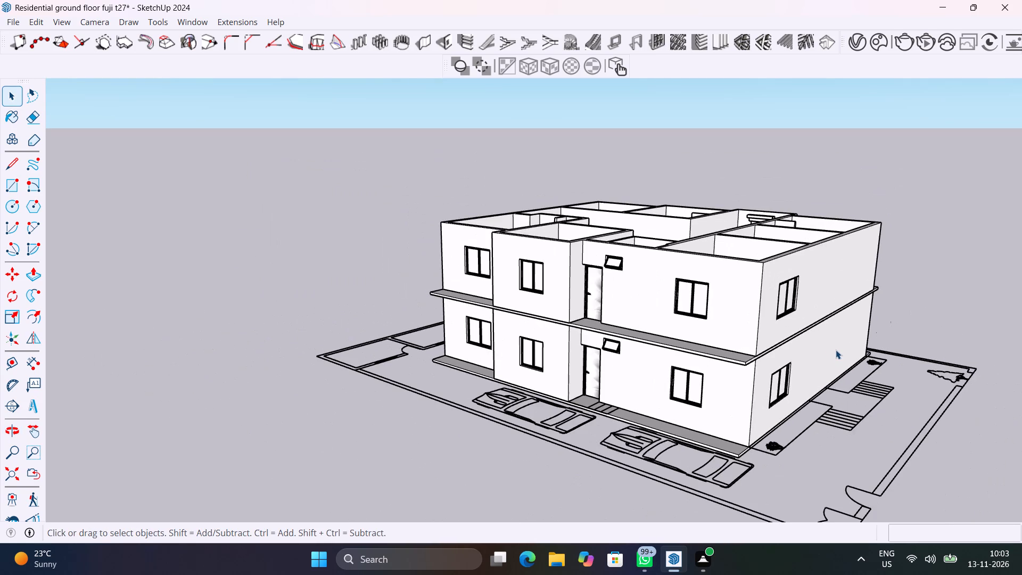
{"action": "scroll", "coordinate": [847, 350], "scroll_direction": "down", "scroll_amount": 2}
{"action": "middle_click_drag", "start_coordinate": [853, 360], "coordinate": [790, 323], "text": "shift"}
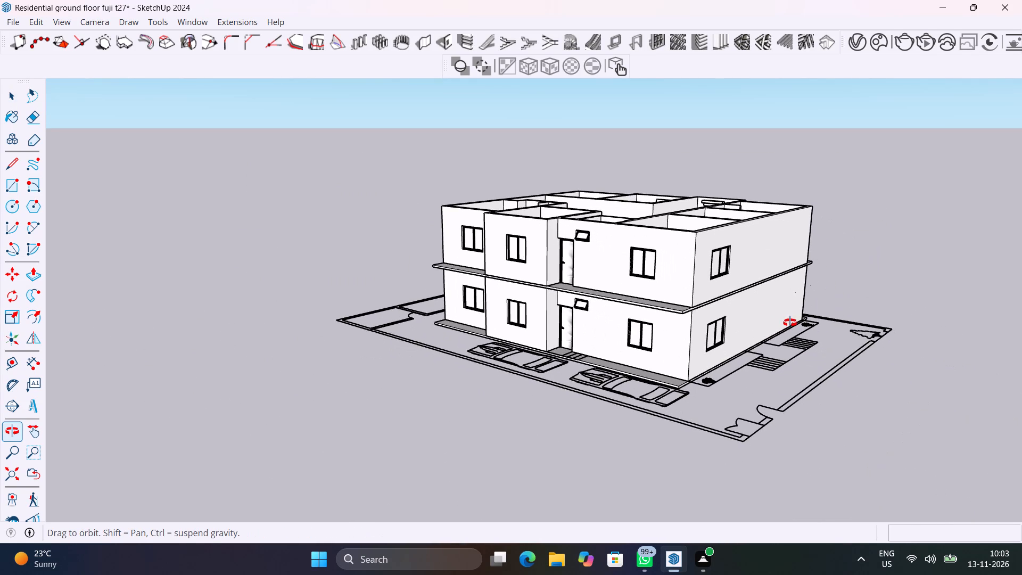
Examine the car-side and entrance-side facades of both storeys, including the windows, projecting slab ledges and the upper rooms behind them.
{"action": "middle_click_drag", "start_coordinate": [790, 323], "coordinate": [754, 365], "text": "shift"}
{"action": "scroll", "coordinate": [802, 357], "scroll_direction": "up", "scroll_amount": 1}
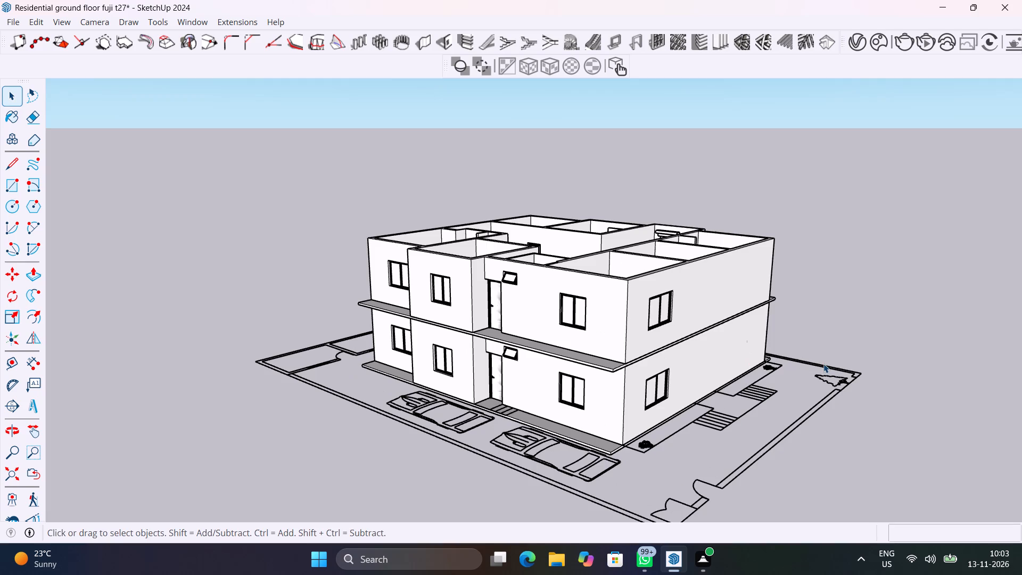
{"action": "middle_click_drag", "start_coordinate": [833, 342], "coordinate": [821, 317]}
{"action": "scroll", "coordinate": [821, 317], "scroll_direction": "up", "scroll_amount": 1}
{"action": "middle_click_drag", "start_coordinate": [812, 324], "coordinate": [799, 308], "text": "shift"}
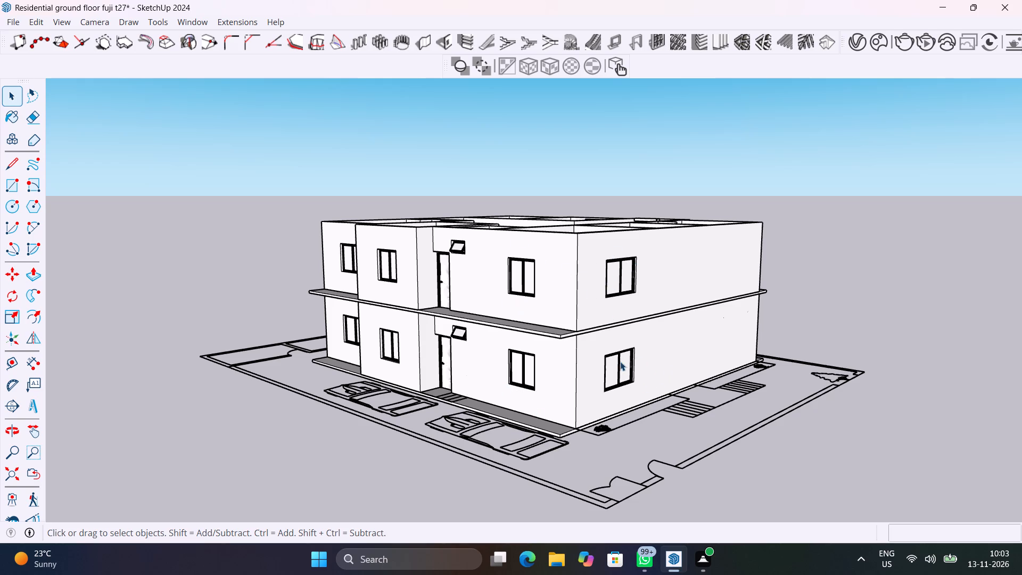
{"action": "scroll", "coordinate": [622, 354], "scroll_direction": "up", "scroll_amount": 9}
{"action": "scroll", "coordinate": [537, 273], "scroll_direction": "up", "scroll_amount": 1}
{"action": "middle_click_drag", "start_coordinate": [537, 273], "coordinate": [748, 422]}
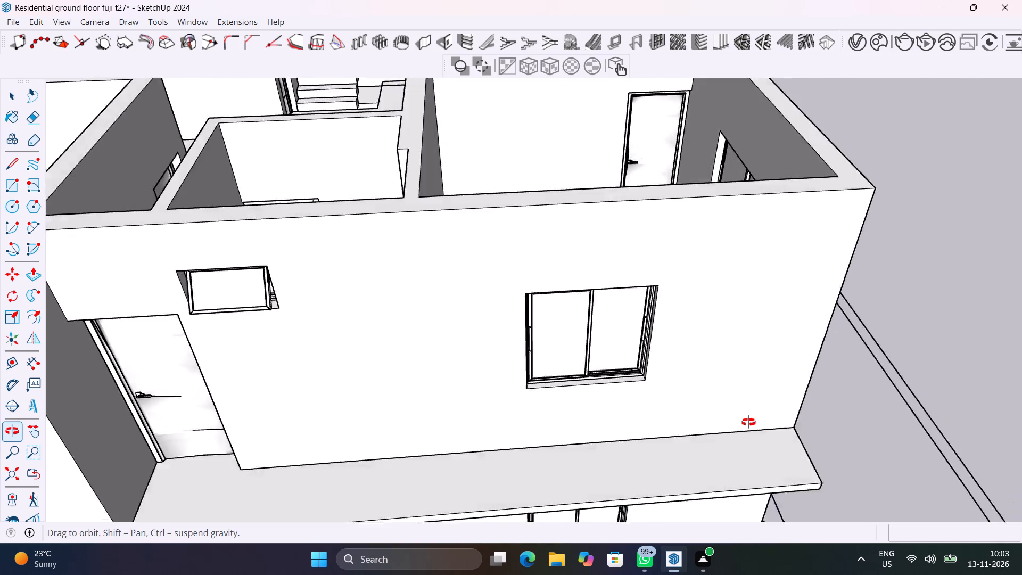
{"action": "middle_click_drag", "start_coordinate": [748, 422], "coordinate": [413, 277]}
{"action": "scroll", "coordinate": [416, 274], "scroll_direction": "down", "scroll_amount": 13}
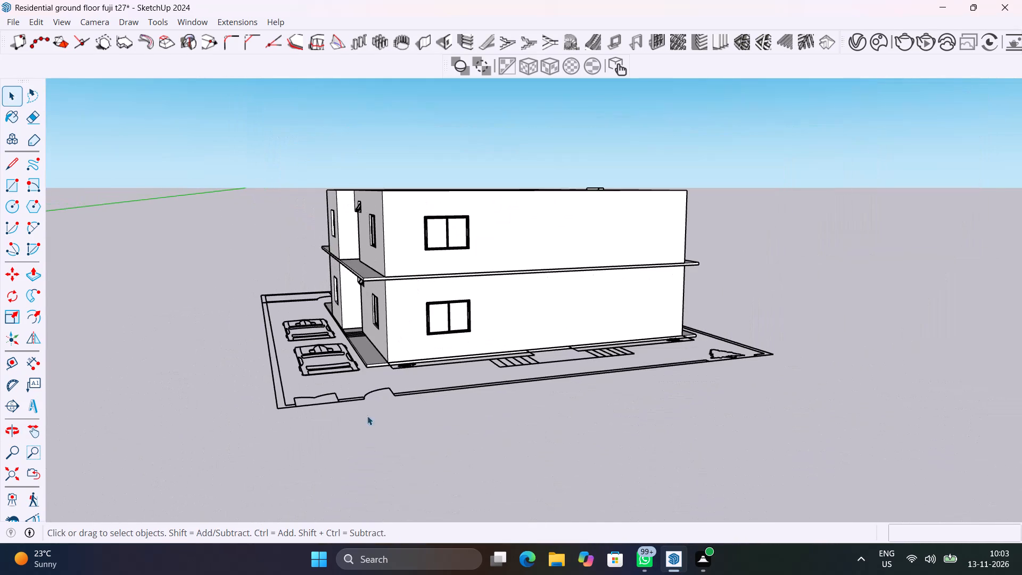
{"action": "scroll", "coordinate": [365, 431], "scroll_direction": "up", "scroll_amount": 4}
{"action": "middle_click_drag", "start_coordinate": [388, 348], "coordinate": [504, 369]}
{"action": "scroll", "coordinate": [504, 369], "scroll_direction": "up", "scroll_amount": 1}
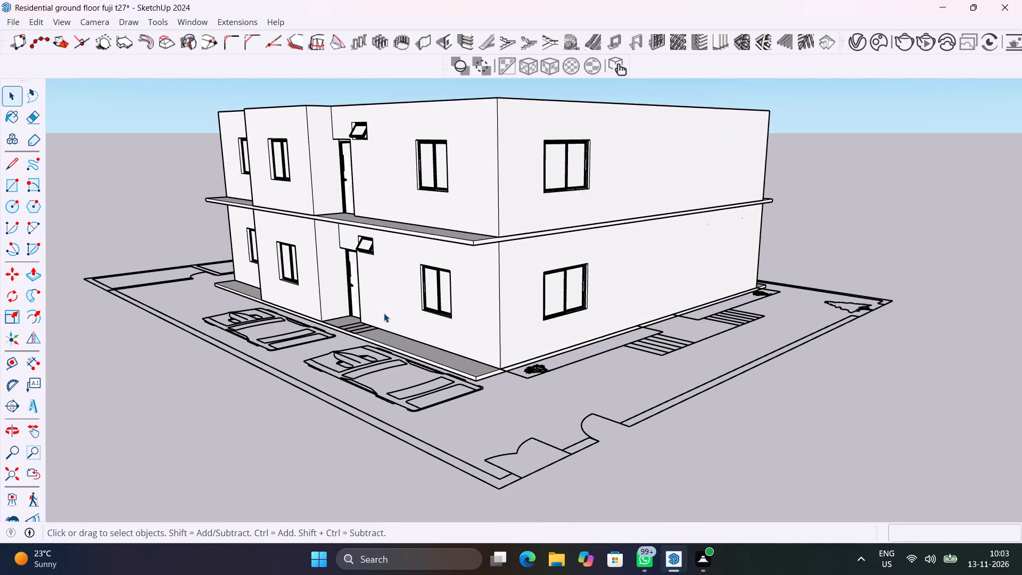
{"action": "scroll", "coordinate": [427, 251], "scroll_direction": "up", "scroll_amount": 2}
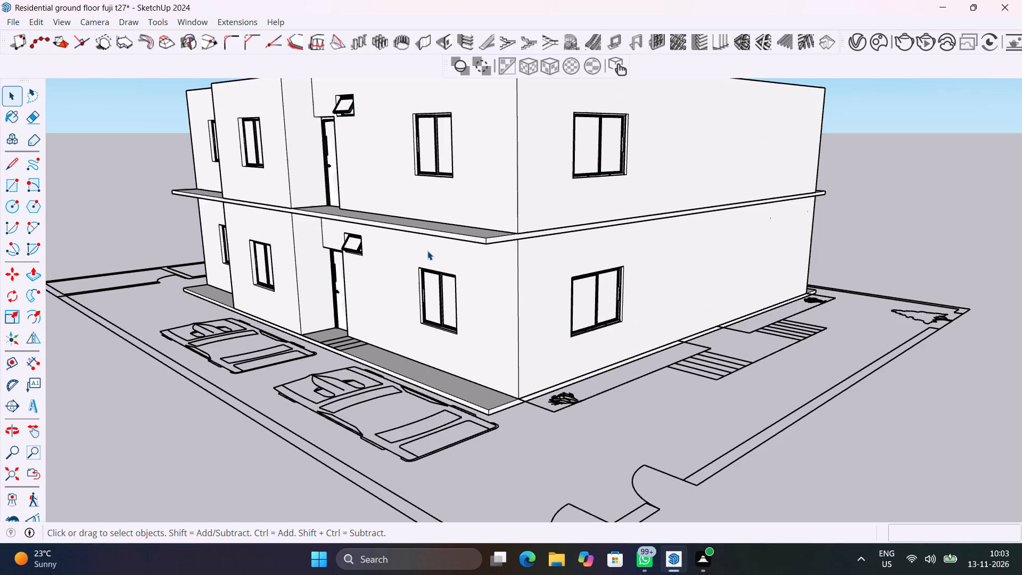
{"action": "middle_click_drag", "start_coordinate": [451, 250], "coordinate": [452, 345]}
{"action": "scroll", "coordinate": [451, 345], "scroll_direction": "up", "scroll_amount": 1}
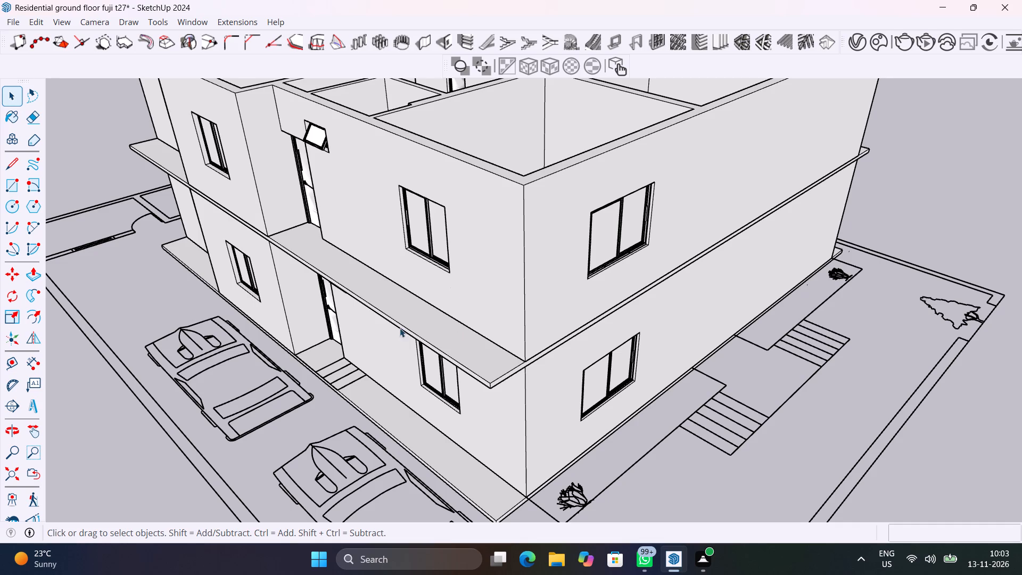
{"action": "middle_click_drag", "start_coordinate": [352, 165], "coordinate": [364, 235]}
{"action": "middle_click_drag", "start_coordinate": [364, 235], "coordinate": [577, 289]}
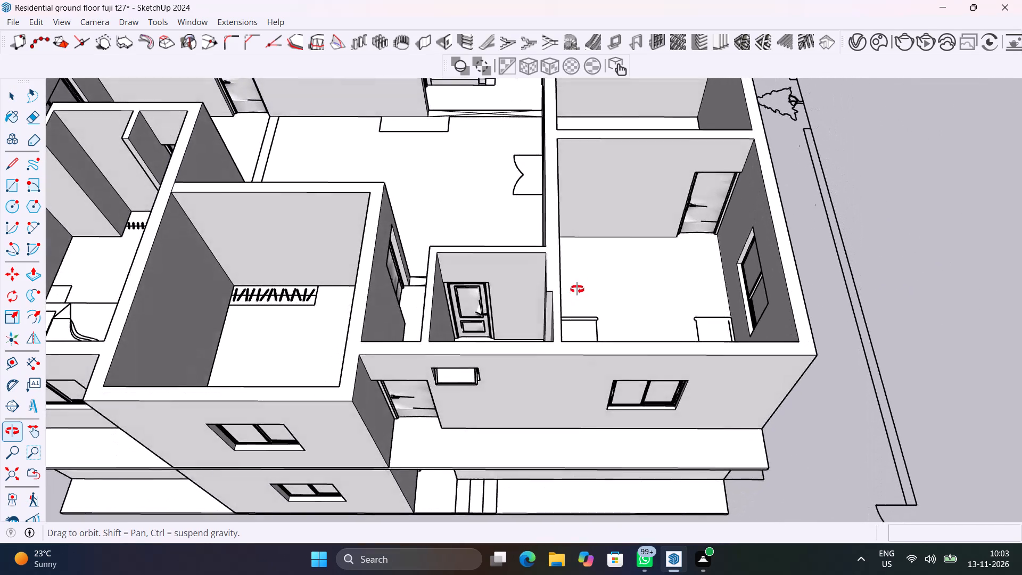
{"action": "middle_click_drag", "start_coordinate": [577, 289], "coordinate": [506, 267]}
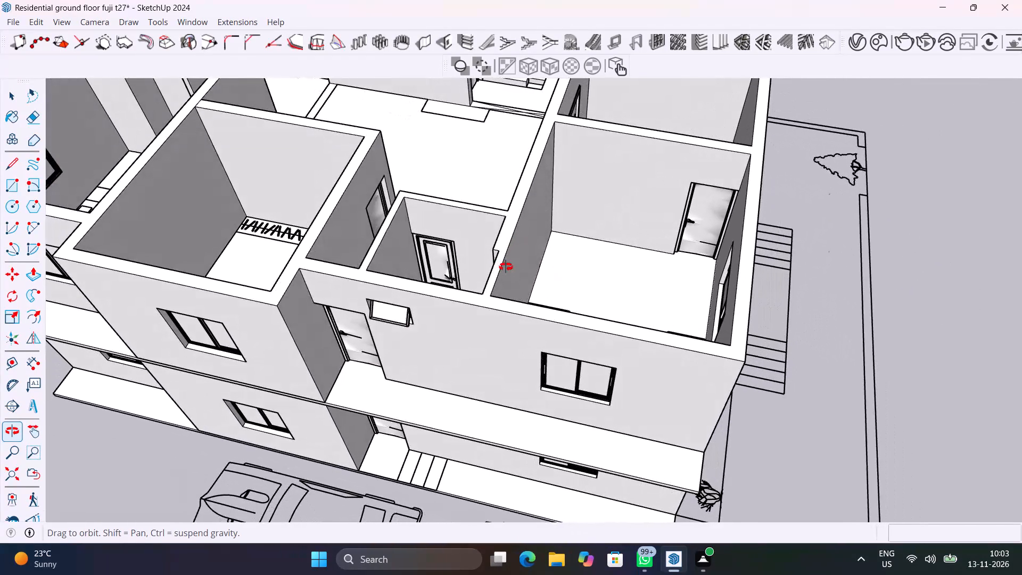
{"action": "middle_click_drag", "start_coordinate": [506, 267], "coordinate": [605, 306]}
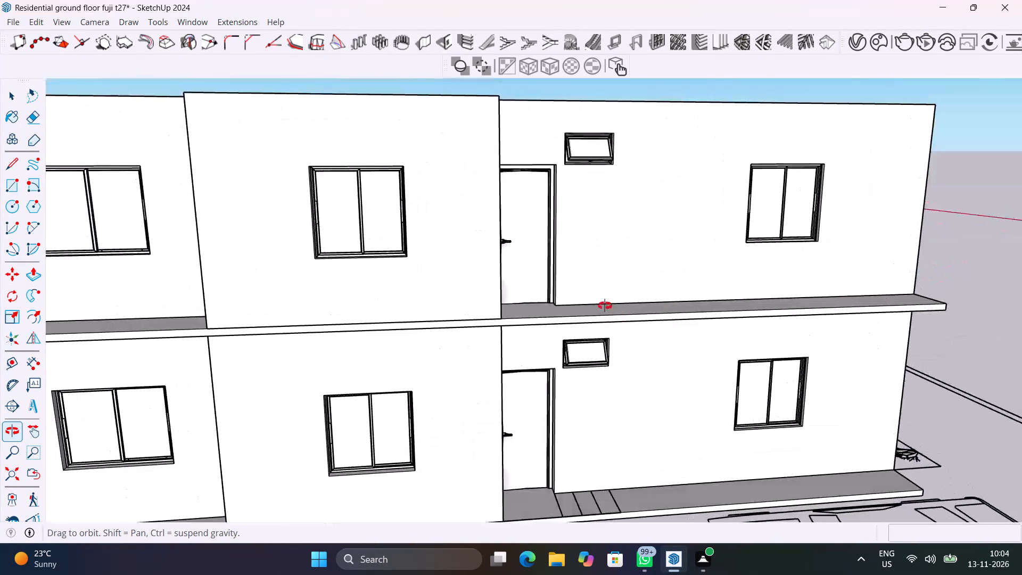
Inspect the ground-floor slab ledge and its step lines beside the recessed side door near the parked cars, from above and below.
{"action": "middle_click_drag", "start_coordinate": [605, 306], "coordinate": [529, 248]}
{"action": "scroll", "coordinate": [503, 459], "scroll_direction": "up", "scroll_amount": 11}
{"action": "scroll", "coordinate": [465, 432], "scroll_direction": "up", "scroll_amount": 5}
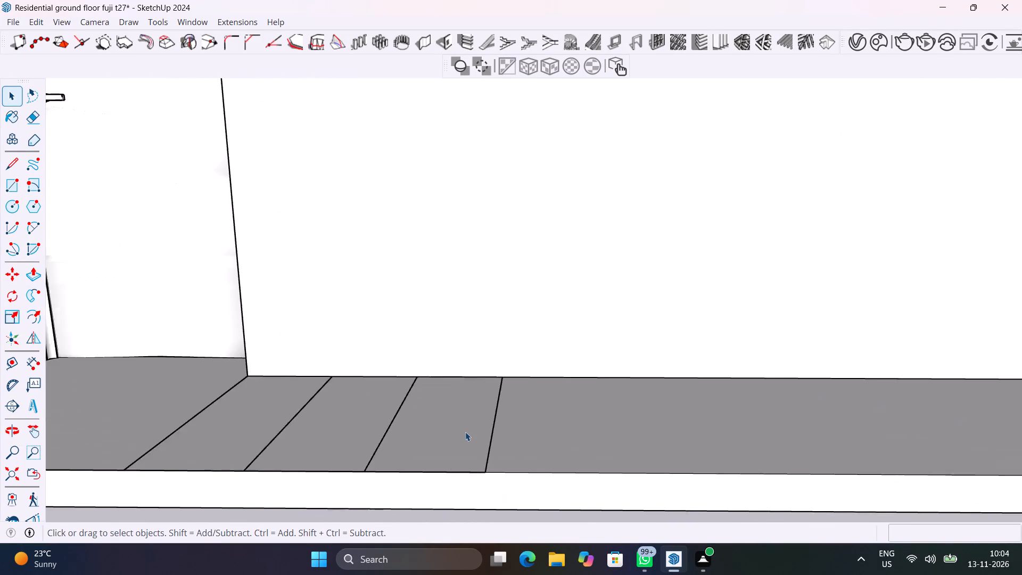
{"action": "scroll", "coordinate": [465, 432], "scroll_direction": "up", "scroll_amount": 2}
{"action": "middle_click_drag", "start_coordinate": [465, 432], "coordinate": [355, 363], "text": "shift"}
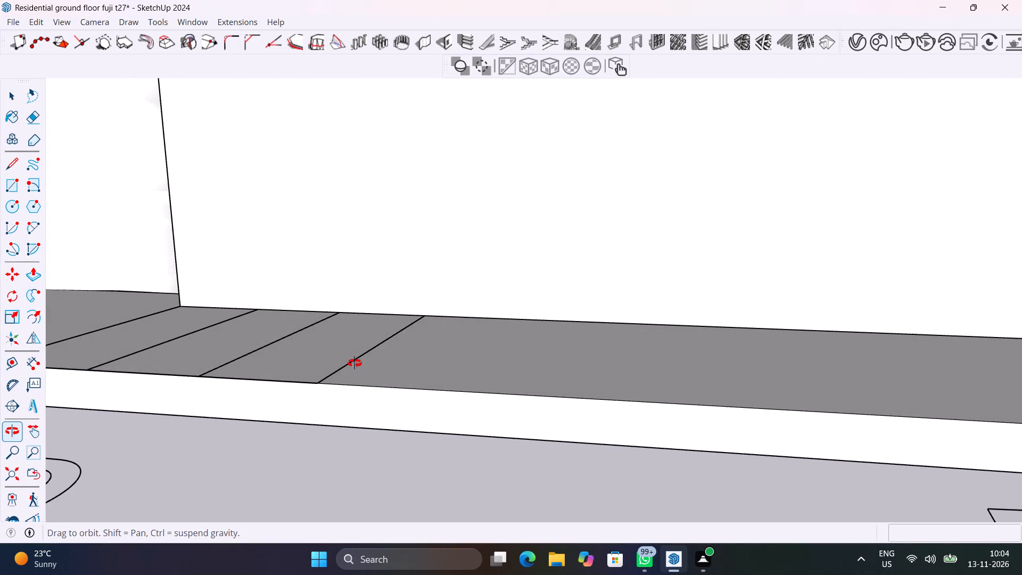
{"action": "middle_click_drag", "start_coordinate": [355, 363], "coordinate": [355, 363], "text": "shift"}
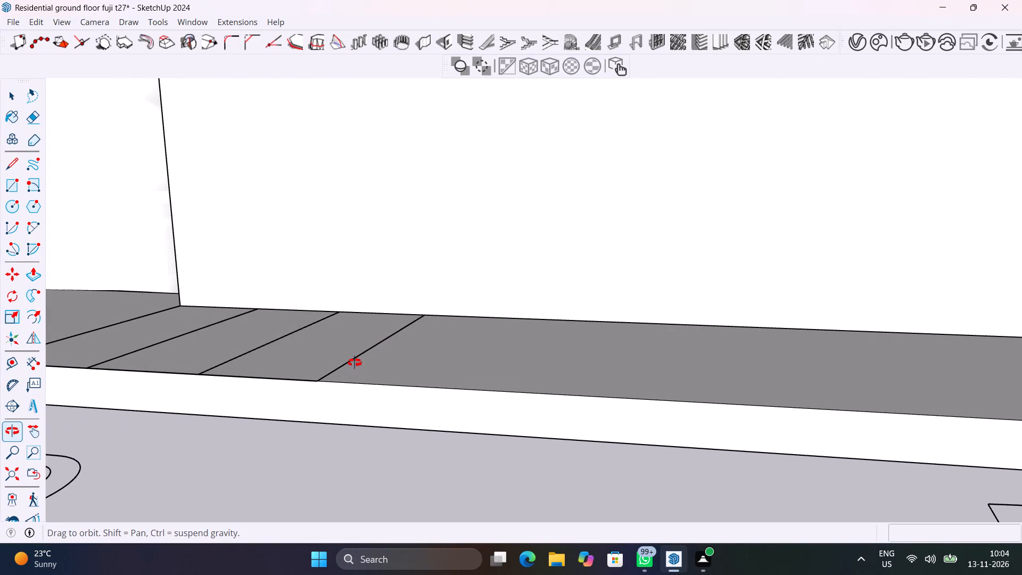
{"action": "middle_click_drag", "start_coordinate": [355, 363], "coordinate": [610, 325], "text": "shift"}
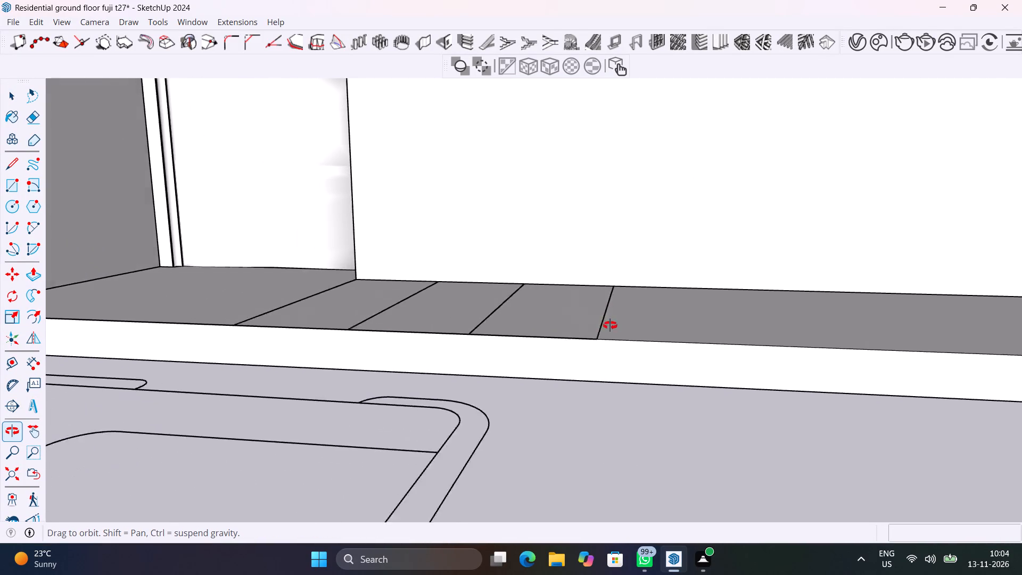
{"action": "middle_click_drag", "start_coordinate": [610, 325], "coordinate": [614, 382], "text": "shift"}
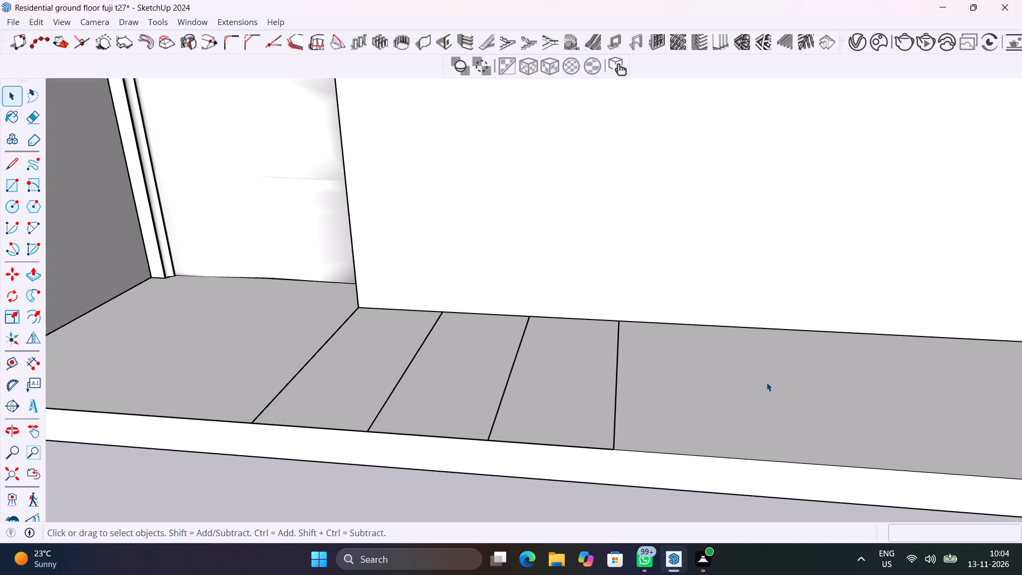
{"action": "middle_click_drag", "start_coordinate": [599, 388], "coordinate": [590, 353]}
{"action": "middle_click_drag", "start_coordinate": [590, 353], "coordinate": [588, 344]}
{"action": "scroll", "coordinate": [588, 344], "scroll_direction": "up", "scroll_amount": 1}
{"action": "middle_click_drag", "start_coordinate": [592, 412], "coordinate": [593, 338]}
{"action": "scroll", "coordinate": [529, 259], "scroll_direction": "down", "scroll_amount": 3}
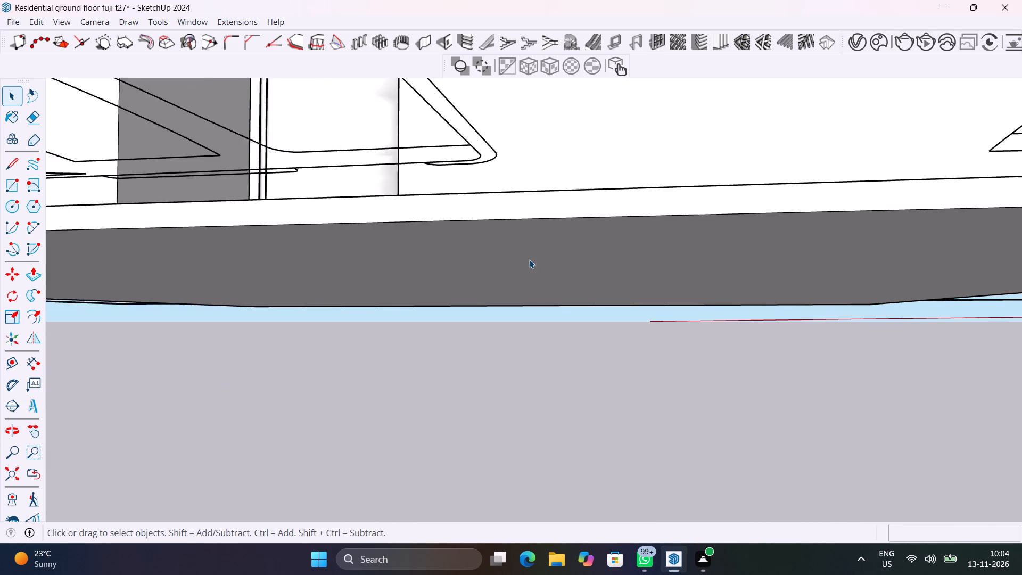
{"action": "scroll", "coordinate": [529, 259], "scroll_direction": "down", "scroll_amount": 2}
{"action": "middle_click_drag", "start_coordinate": [509, 252], "coordinate": [511, 379]}
{"action": "scroll", "coordinate": [509, 376], "scroll_direction": "up", "scroll_amount": 1}
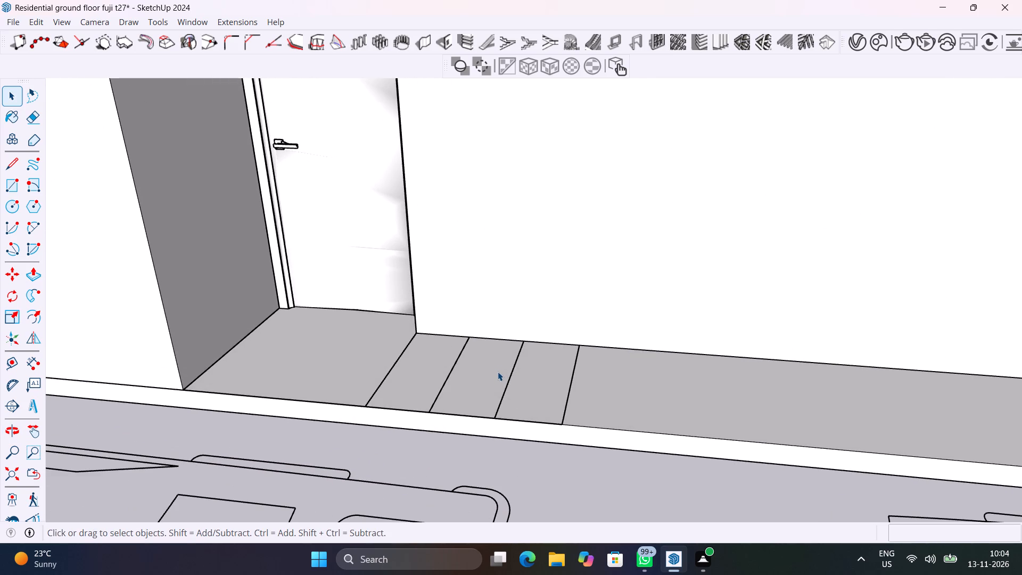
{"action": "middle_click_drag", "start_coordinate": [481, 233], "coordinate": [473, 429]}
{"action": "scroll", "coordinate": [485, 256], "scroll_direction": "down", "scroll_amount": 8}
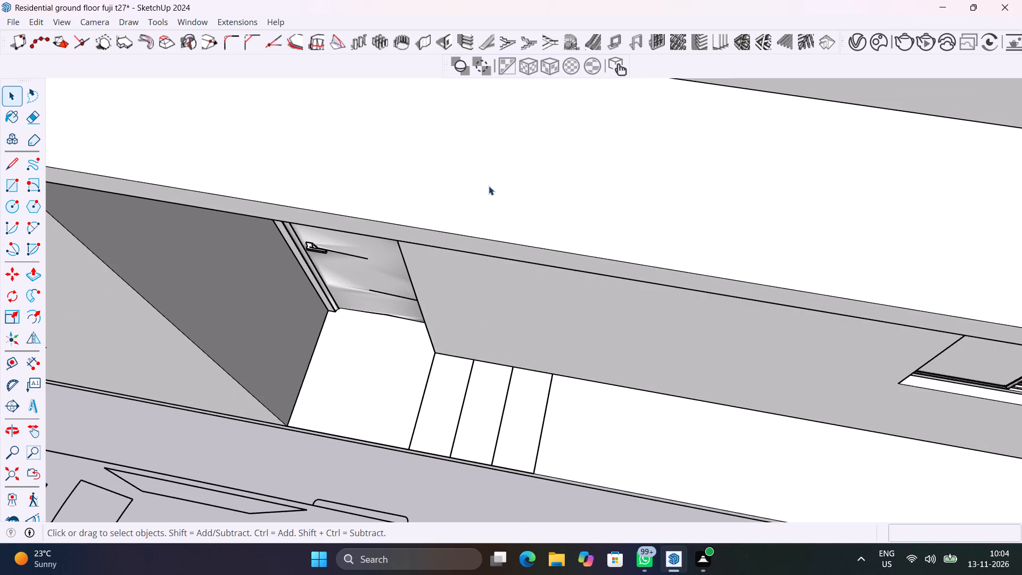
{"action": "middle_click_drag", "start_coordinate": [494, 200], "coordinate": [512, 477], "text": "shift"}
{"action": "scroll", "coordinate": [525, 280], "scroll_direction": "down", "scroll_amount": 20}
{"action": "scroll", "coordinate": [525, 280], "scroll_direction": "down", "scroll_amount": 2}
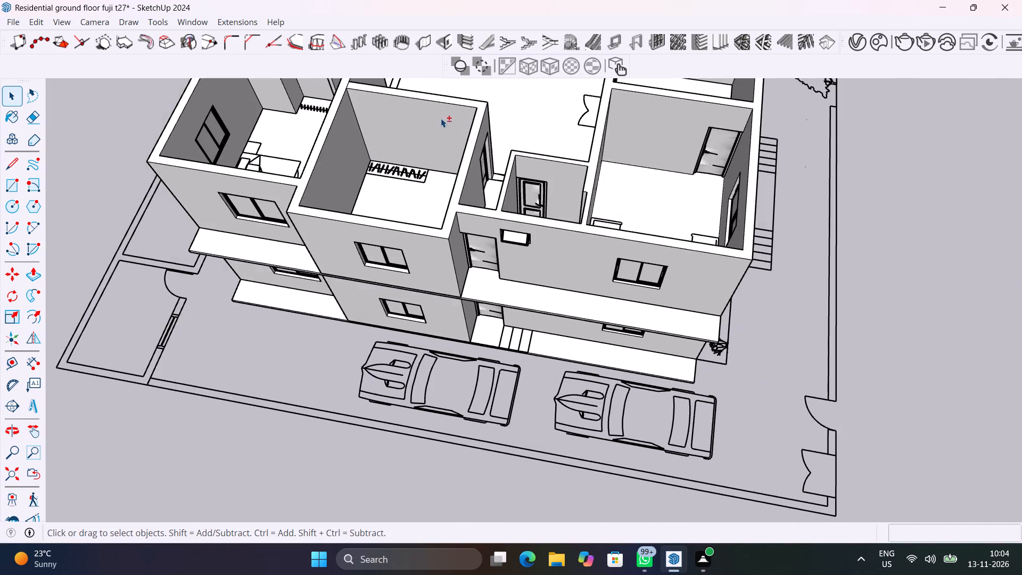
Examine the upper-floor staircase, its landing and walls, and the adjoining bedrooms with their doors, partitions and windows.
{"action": "middle_click_drag", "start_coordinate": [440, 128], "coordinate": [396, 470], "text": "shift"}
{"action": "scroll", "coordinate": [567, 241], "scroll_direction": "up", "scroll_amount": 6}
{"action": "scroll", "coordinate": [567, 241], "scroll_direction": "down", "scroll_amount": 2}
{"action": "scroll", "coordinate": [567, 241], "scroll_direction": "up", "scroll_amount": 6}
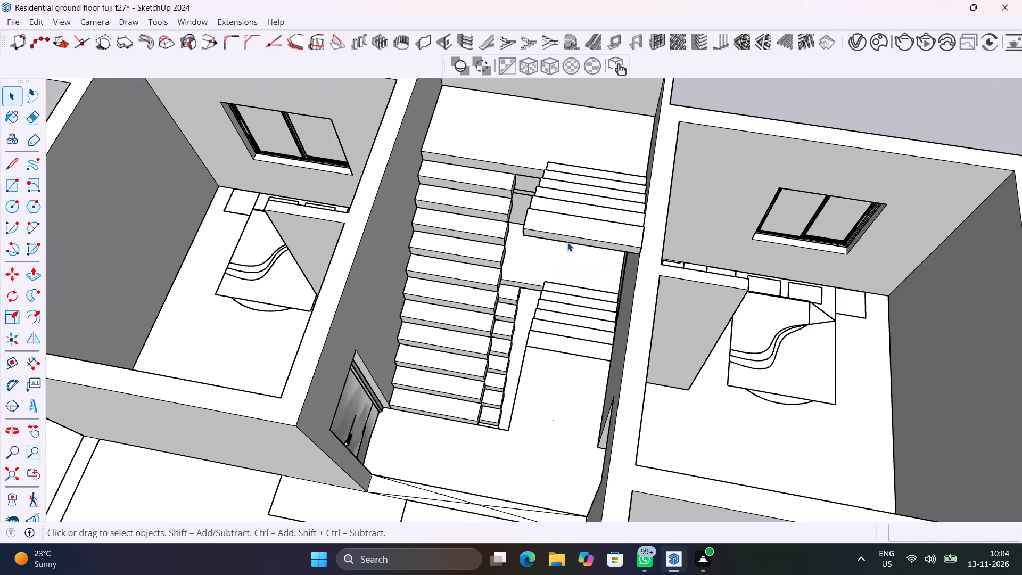
{"action": "middle_click_drag", "start_coordinate": [567, 242], "coordinate": [568, 320]}
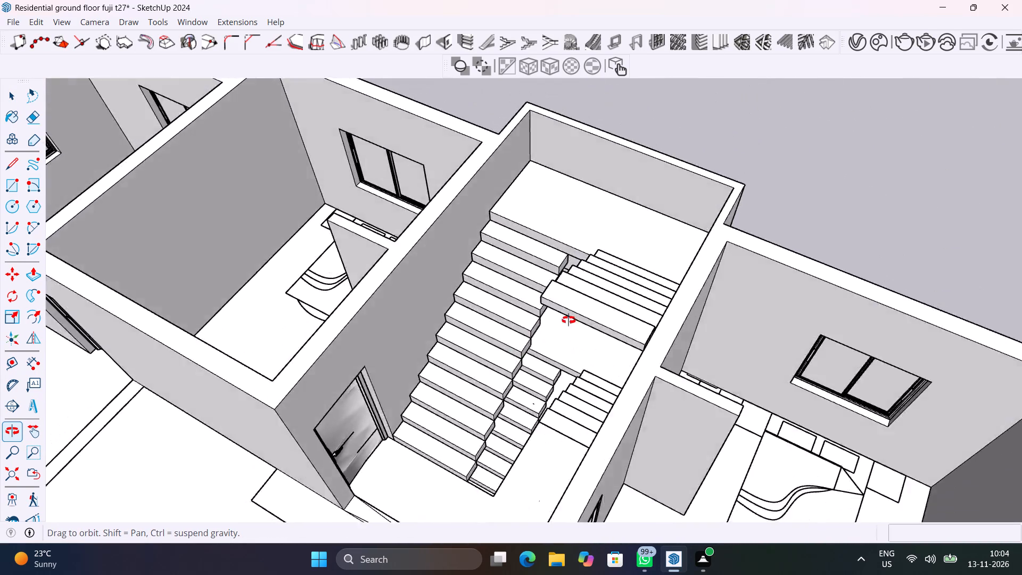
{"action": "middle_click_drag", "start_coordinate": [568, 320], "coordinate": [760, 249]}
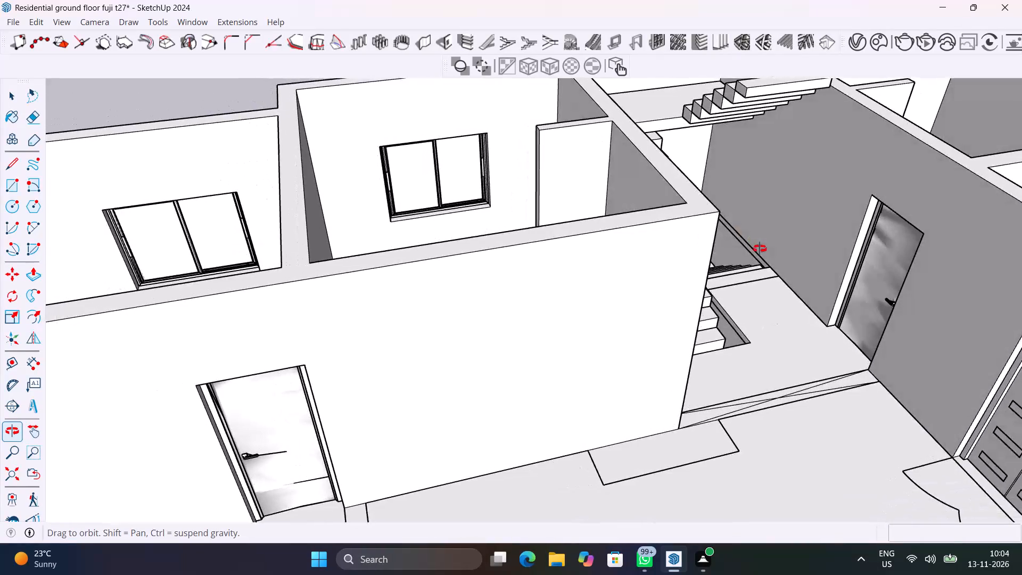
{"action": "middle_click_drag", "start_coordinate": [760, 249], "coordinate": [398, 279]}
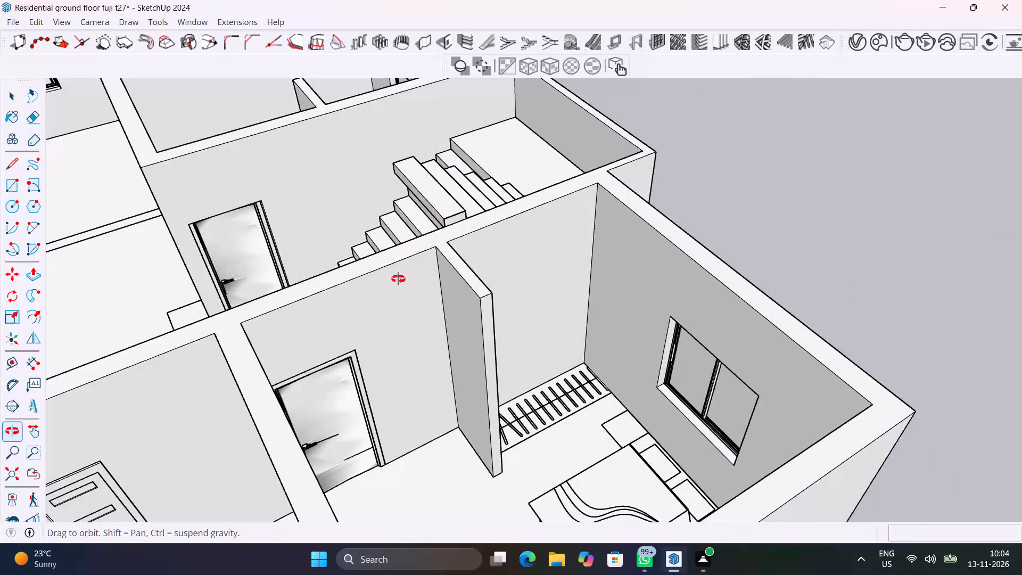
{"action": "middle_click_drag", "start_coordinate": [398, 279], "coordinate": [346, 275]}
{"action": "scroll", "coordinate": [389, 251], "scroll_direction": "up", "scroll_amount": 5}
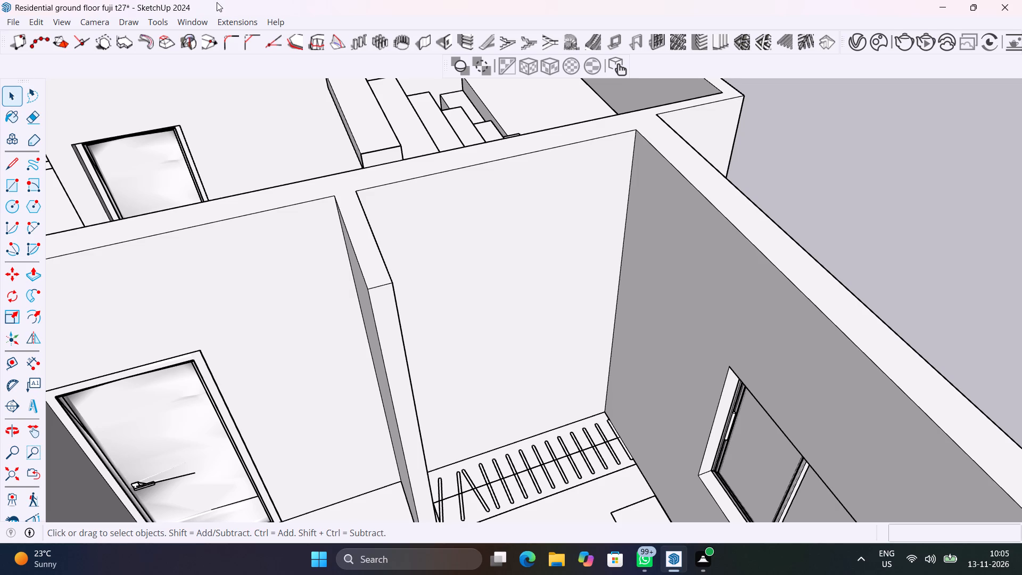
{"action": "scroll", "coordinate": [326, 6], "scroll_direction": "up", "scroll_amount": 1}
{"action": "scroll", "coordinate": [534, 308], "scroll_direction": "down", "scroll_amount": 2}
{"action": "middle_click_drag", "start_coordinate": [631, 324], "coordinate": [549, 367]}
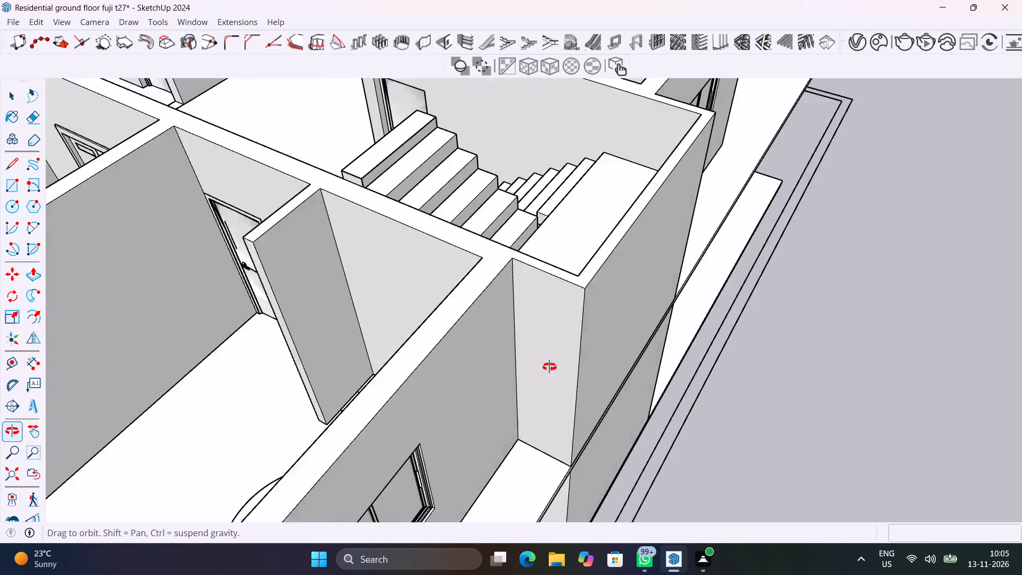
{"action": "middle_click_drag", "start_coordinate": [549, 367], "coordinate": [532, 358]}
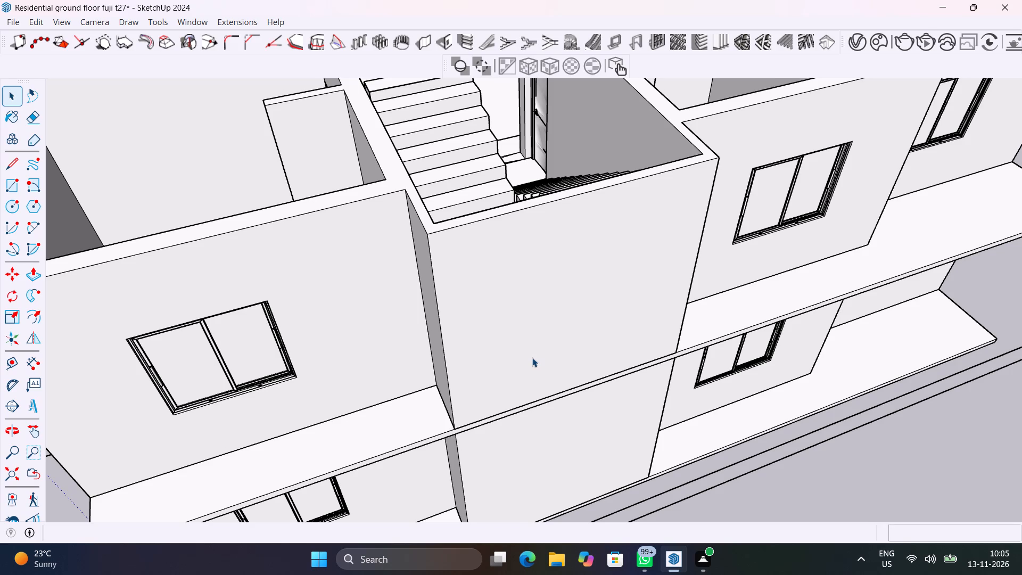
Review the whole open upper floor from the staircase side and the entrance-steps side, checking the room layout and wall tops.
{"action": "scroll", "coordinate": [532, 358], "scroll_direction": "down", "scroll_amount": 8}
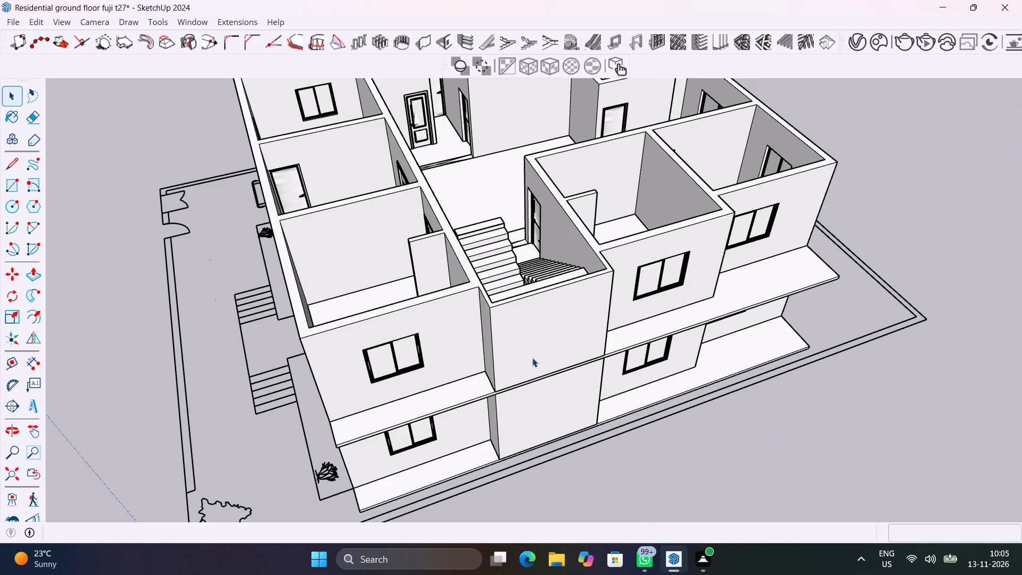
{"action": "middle_click_drag", "start_coordinate": [549, 312], "coordinate": [953, 425]}
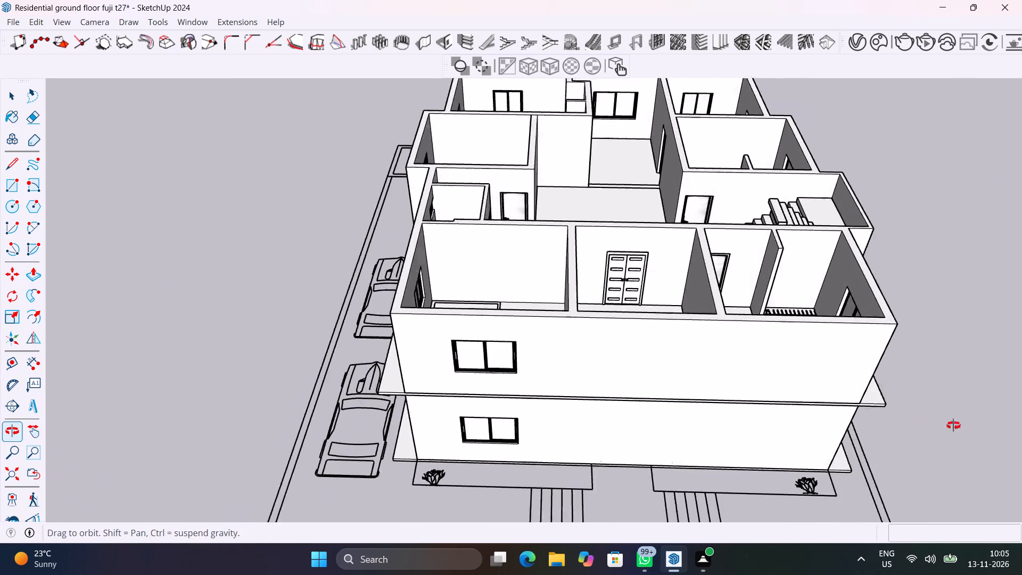
{"action": "middle_click_drag", "start_coordinate": [953, 425], "coordinate": [955, 424]}
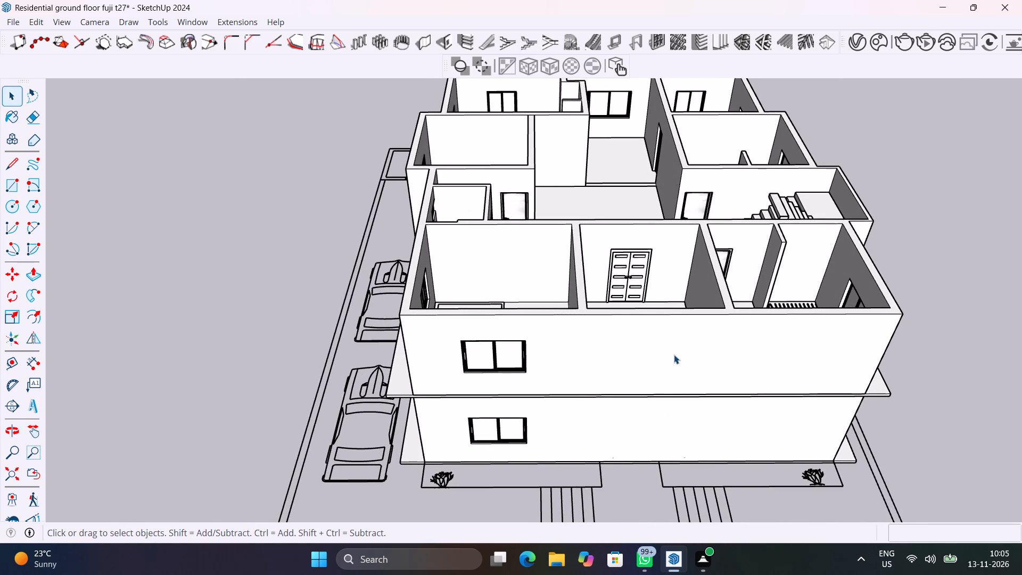
{"action": "scroll", "coordinate": [674, 355], "scroll_direction": "down", "scroll_amount": 2}
{"action": "middle_click_drag", "start_coordinate": [694, 264], "coordinate": [614, 319], "text": "shift"}
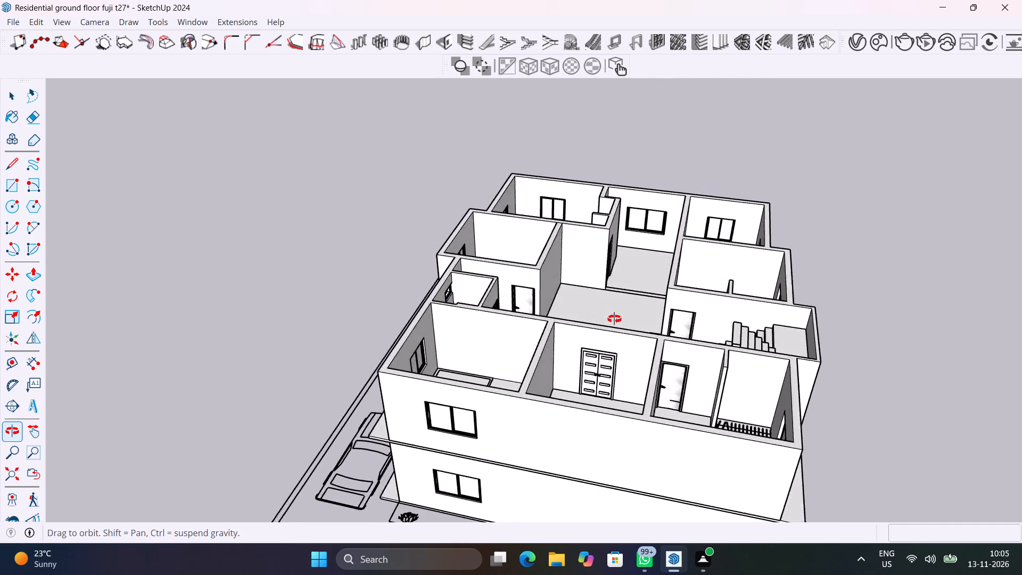
{"action": "middle_click_drag", "start_coordinate": [614, 319], "coordinate": [388, 305], "text": "shift"}
{"action": "scroll", "coordinate": [546, 429], "scroll_direction": "up", "scroll_amount": 3}
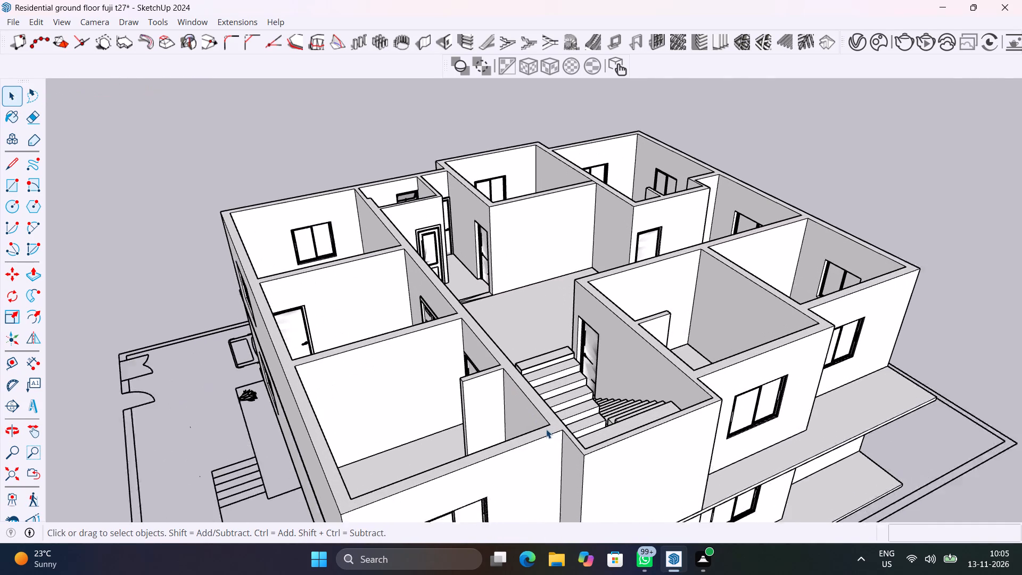
{"action": "scroll", "coordinate": [546, 429], "scroll_direction": "up", "scroll_amount": 2}
{"action": "middle_click_drag", "start_coordinate": [546, 429], "coordinate": [524, 345], "text": "shift"}
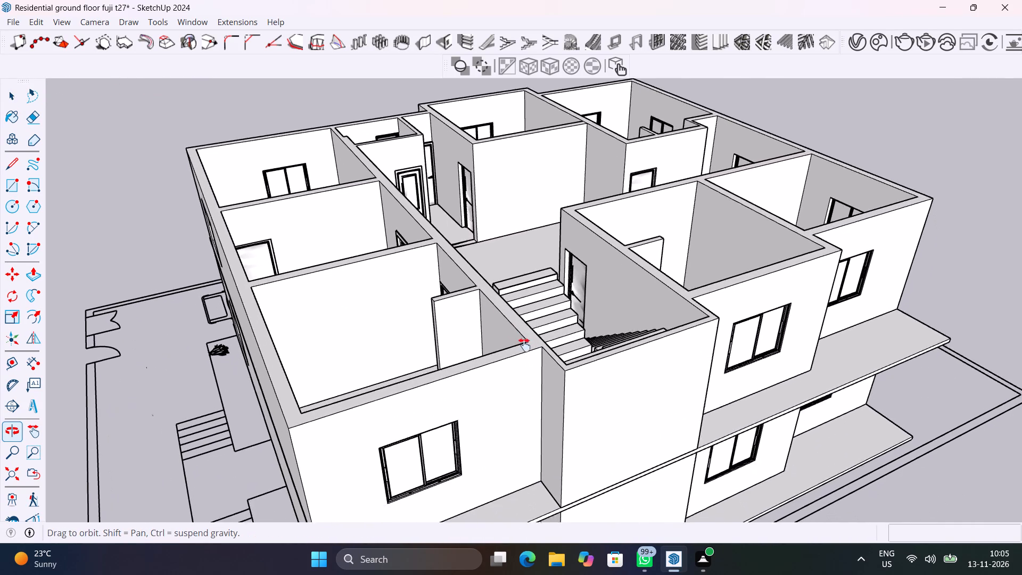
Review the open upper floor from the staircase side round to the car-side facade, including room partitions, doors and the projecting slab ledge.
{"action": "middle_click_drag", "start_coordinate": [524, 345], "coordinate": [637, 267], "text": "shift"}
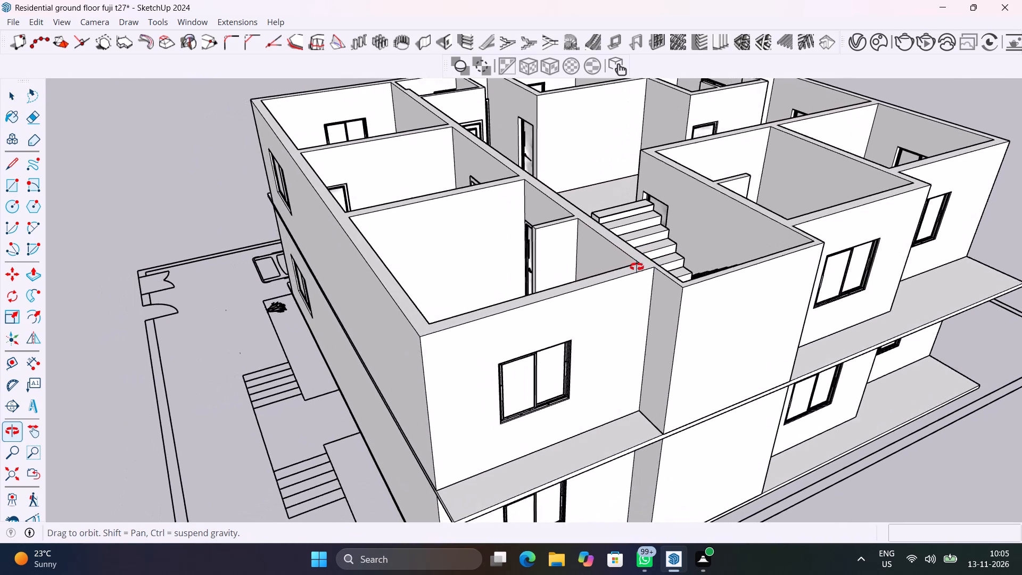
{"action": "middle_click_drag", "start_coordinate": [637, 267], "coordinate": [673, 323], "text": "shift"}
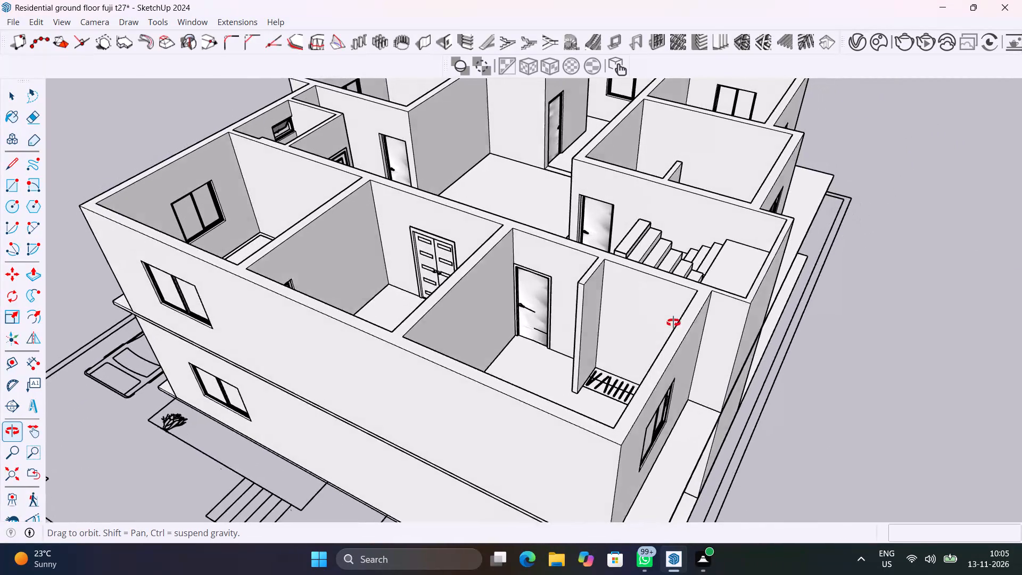
{"action": "middle_click_drag", "start_coordinate": [673, 323], "coordinate": [969, 330], "text": "shift"}
{"action": "middle_click_drag", "start_coordinate": [419, 339], "coordinate": [421, 339], "text": "shift"}
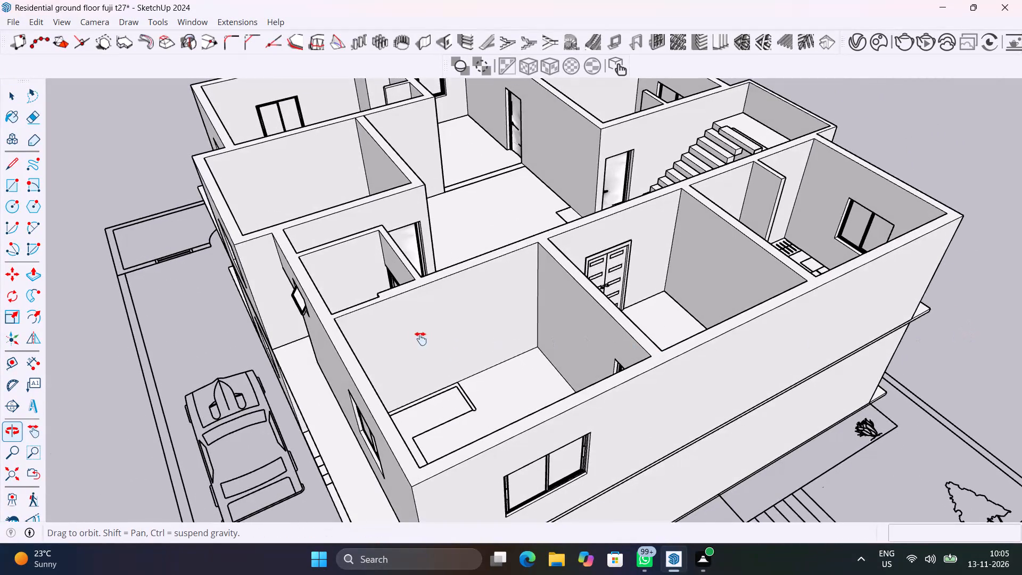
{"action": "middle_click_drag", "start_coordinate": [421, 339], "coordinate": [645, 443], "text": "shift"}
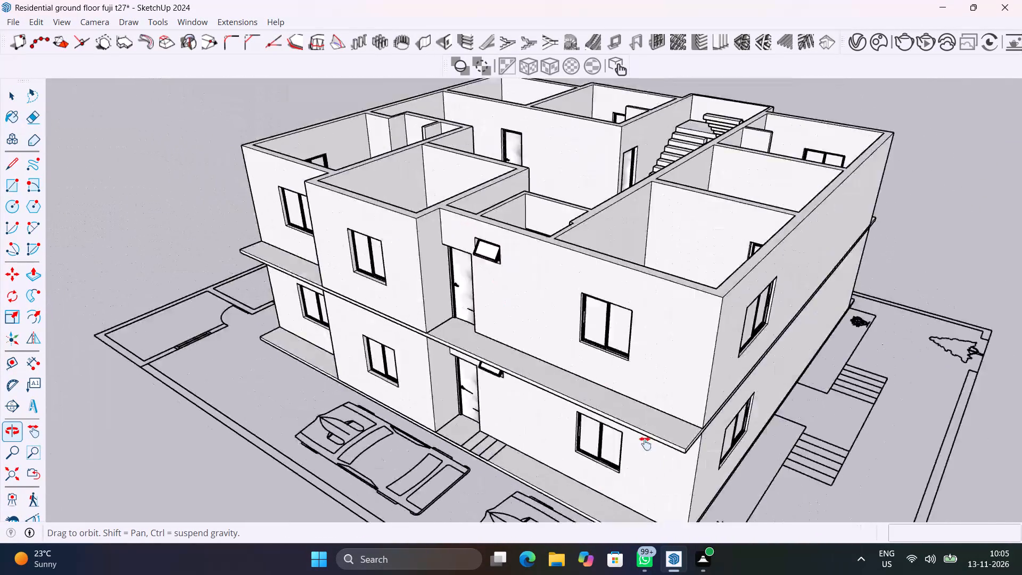
{"action": "middle_click_drag", "start_coordinate": [645, 443], "coordinate": [516, 369], "text": "shift"}
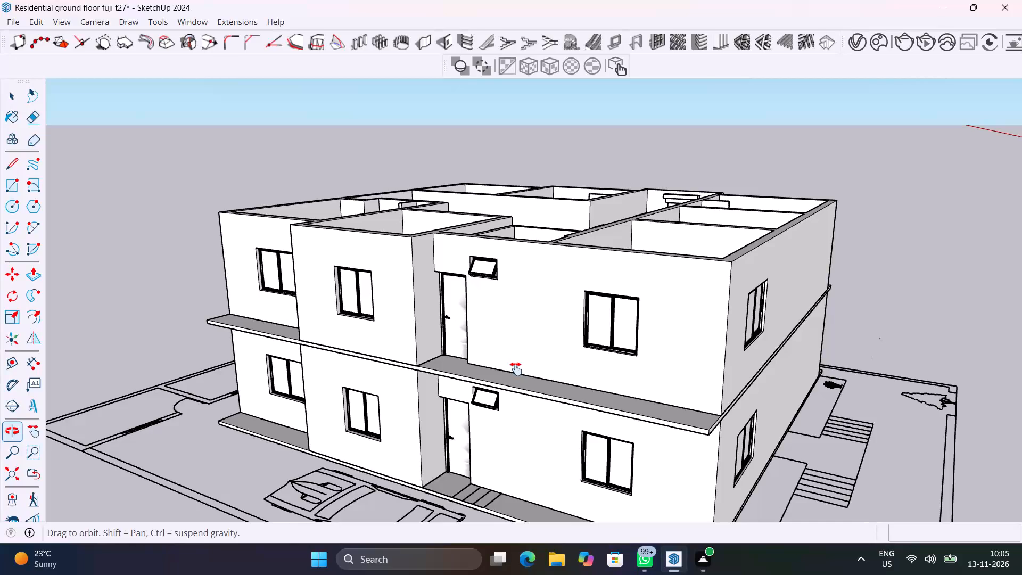
{"action": "middle_click_drag", "start_coordinate": [516, 369], "coordinate": [474, 357], "text": "shift"}
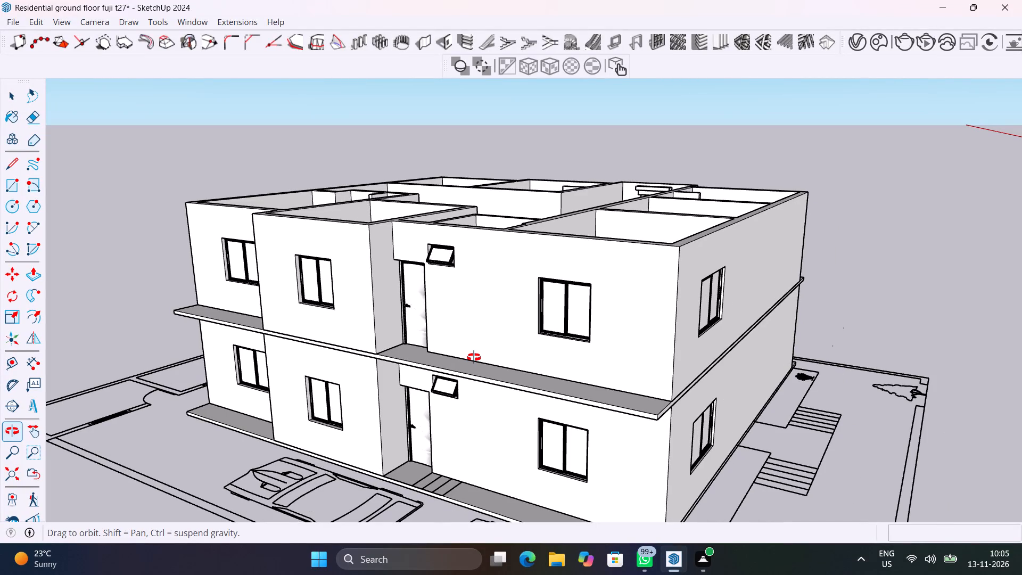
{"action": "middle_click_drag", "start_coordinate": [474, 357], "coordinate": [508, 375], "text": "shift"}
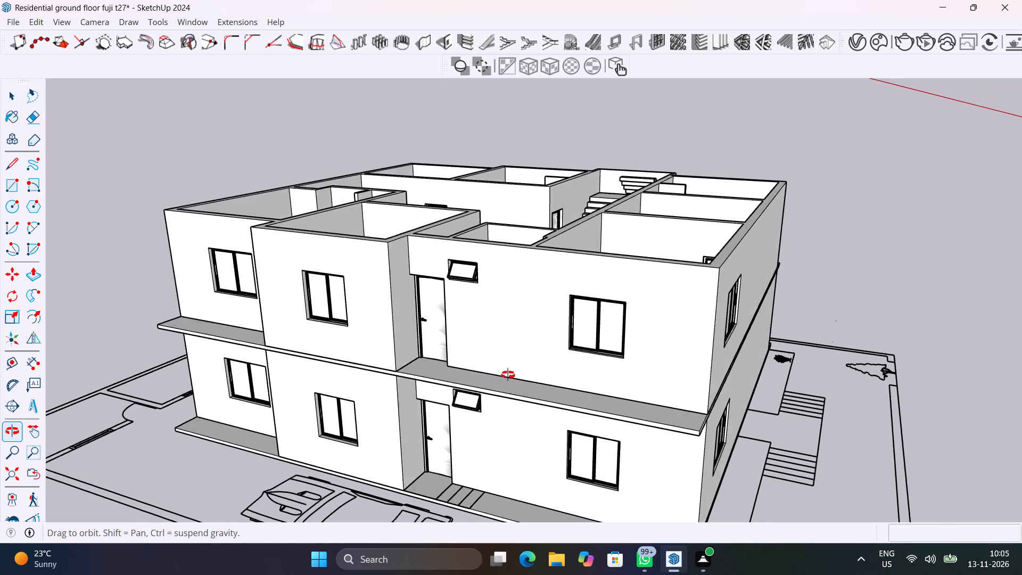
{"action": "middle_click_drag", "start_coordinate": [508, 375], "coordinate": [511, 375], "text": "shift"}
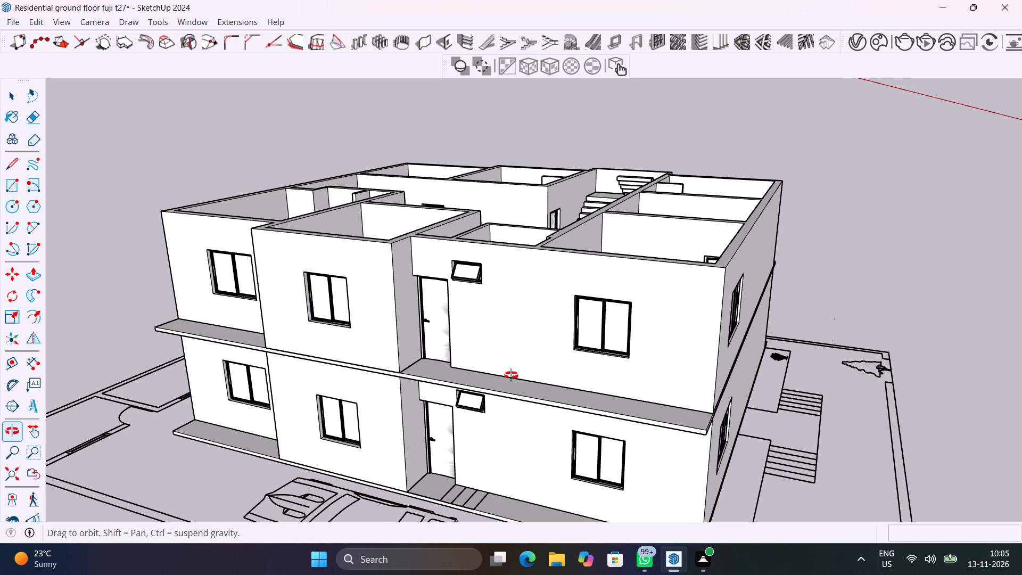
{"action": "middle_click_drag", "start_coordinate": [511, 375], "coordinate": [434, 380], "text": "shift"}
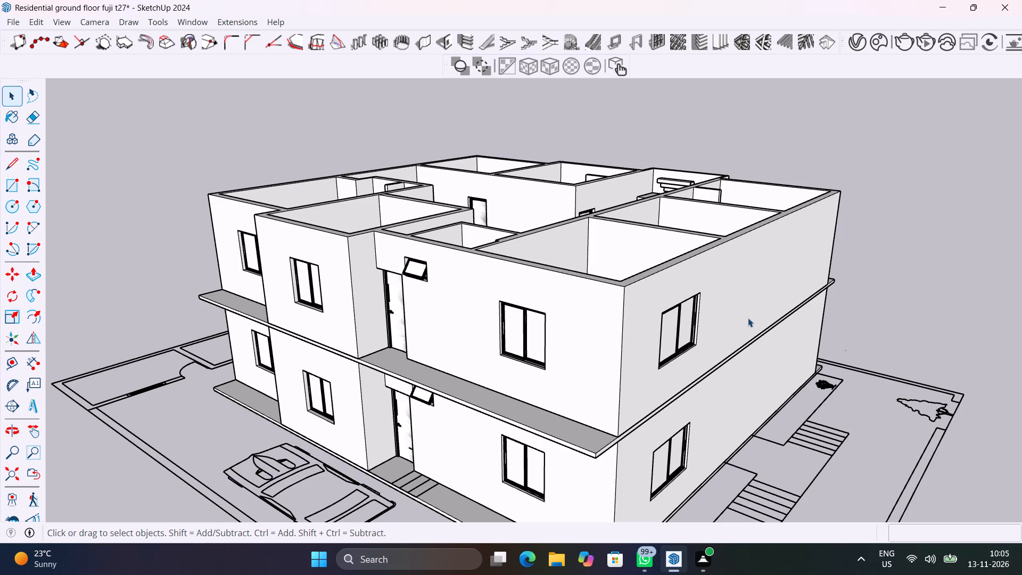
Inspect the building corner between the car side and the entrance-steps side, checking both storeys' windows, the slab ledge and wall tops.
{"action": "scroll", "coordinate": [604, 311], "scroll_direction": "up", "scroll_amount": 5}
{"action": "middle_click_drag", "start_coordinate": [655, 375], "coordinate": [442, 295]}
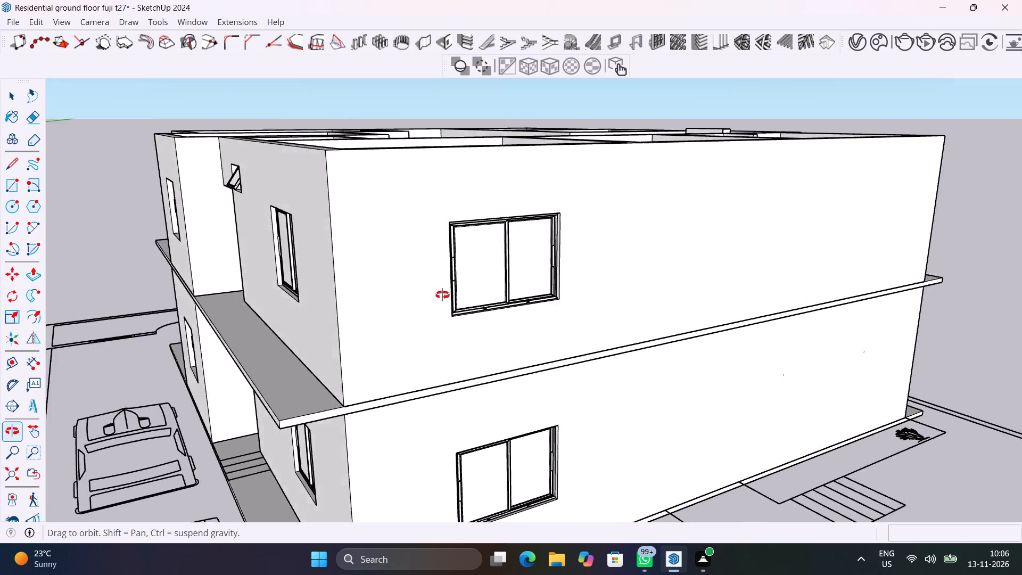
{"action": "middle_click_drag", "start_coordinate": [442, 295], "coordinate": [534, 285]}
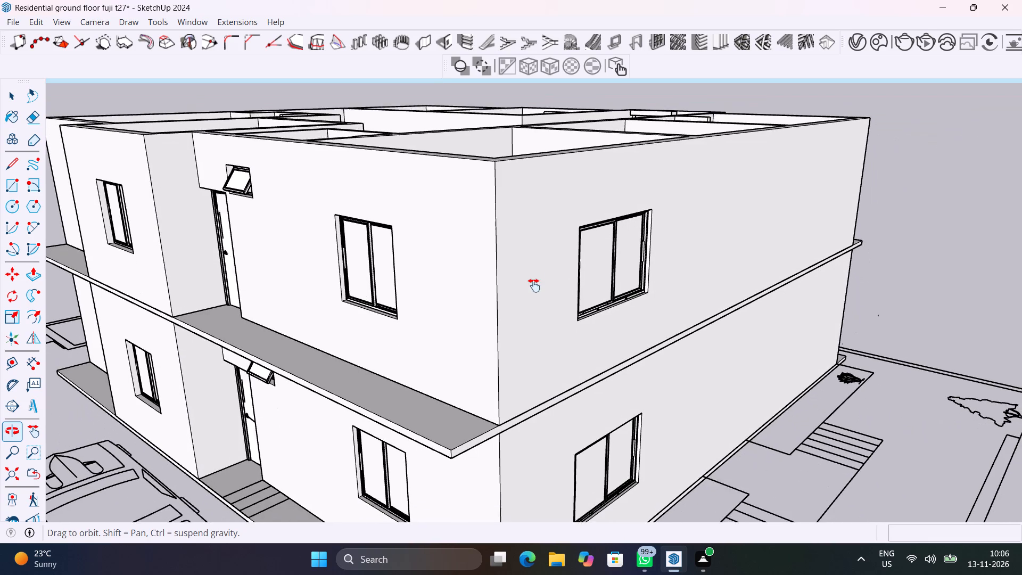
{"action": "middle_click_drag", "start_coordinate": [534, 285], "coordinate": [538, 264]}
{"action": "scroll", "coordinate": [538, 264], "scroll_direction": "down", "scroll_amount": 3}
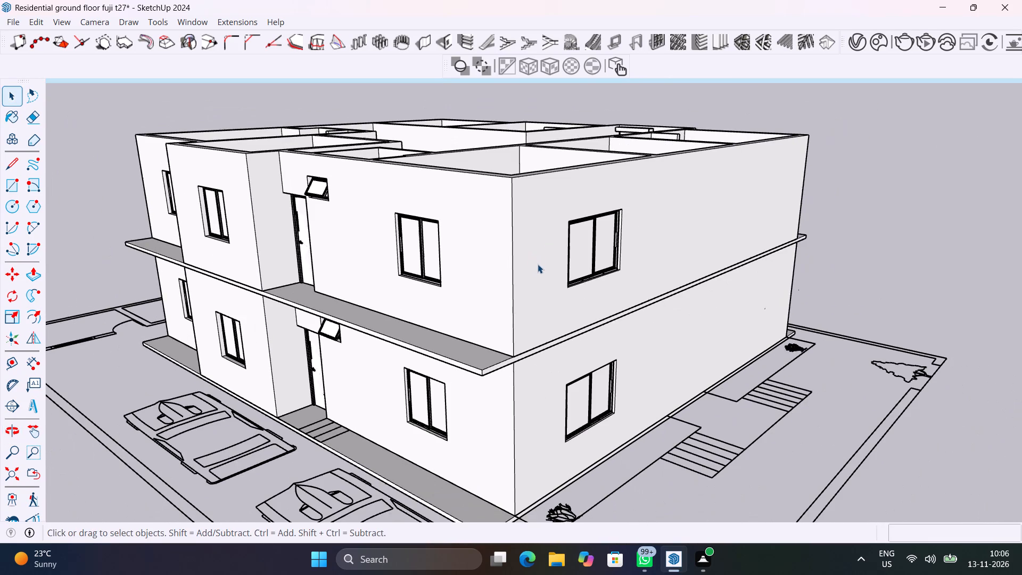
{"action": "scroll", "coordinate": [538, 264], "scroll_direction": "down", "scroll_amount": 1}
{"action": "middle_click_drag", "start_coordinate": [543, 264], "coordinate": [551, 359]}
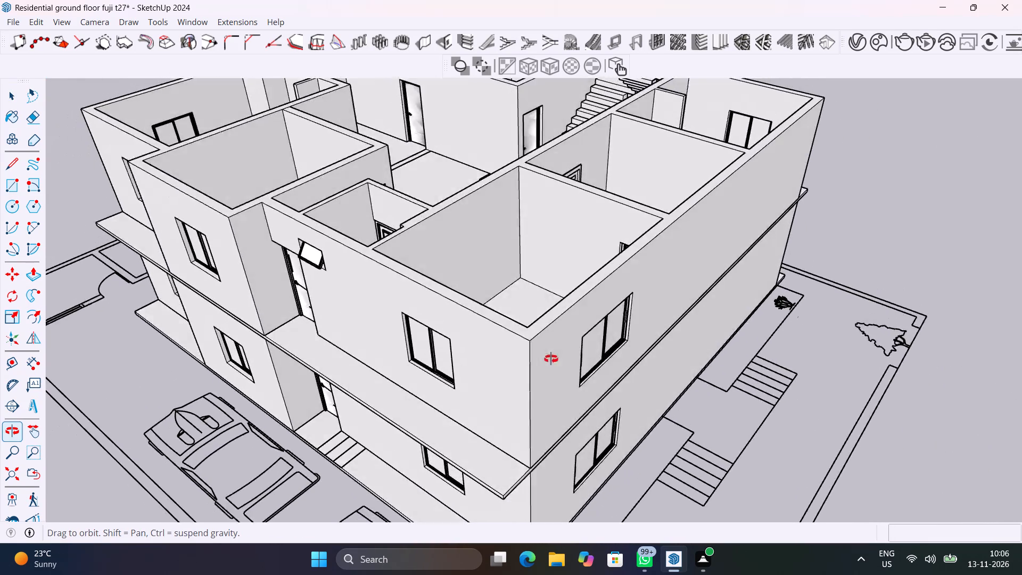
{"action": "middle_click_drag", "start_coordinate": [551, 359], "coordinate": [498, 330]}
{"action": "scroll", "coordinate": [498, 330], "scroll_direction": "down", "scroll_amount": 1}
Save the model.
{"action": "key", "text": "ctrl+s"}
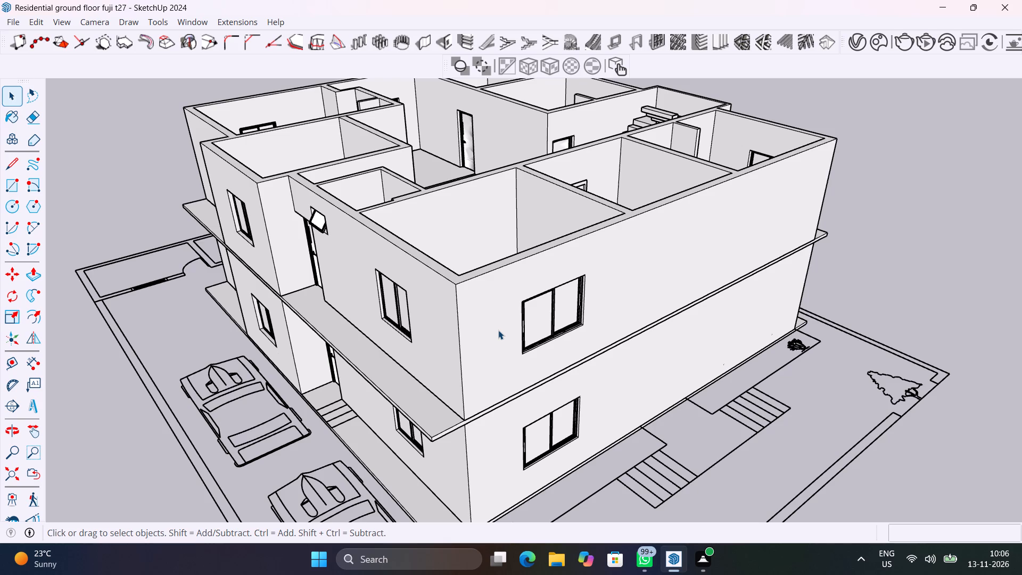
Examine the upper-floor layout from the entrance-steps side and from above, covering the central hall, bedrooms and staircase.
{"action": "scroll", "coordinate": [489, 280], "scroll_direction": "down", "scroll_amount": 6}
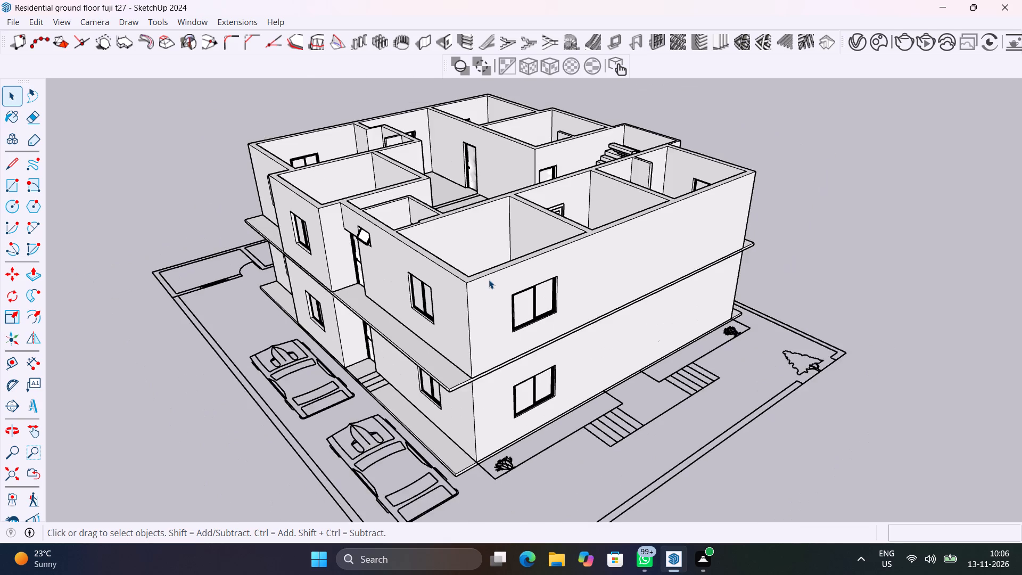
{"action": "middle_click_drag", "start_coordinate": [540, 282], "coordinate": [294, 281]}
{"action": "scroll", "coordinate": [625, 224], "scroll_direction": "up", "scroll_amount": 7}
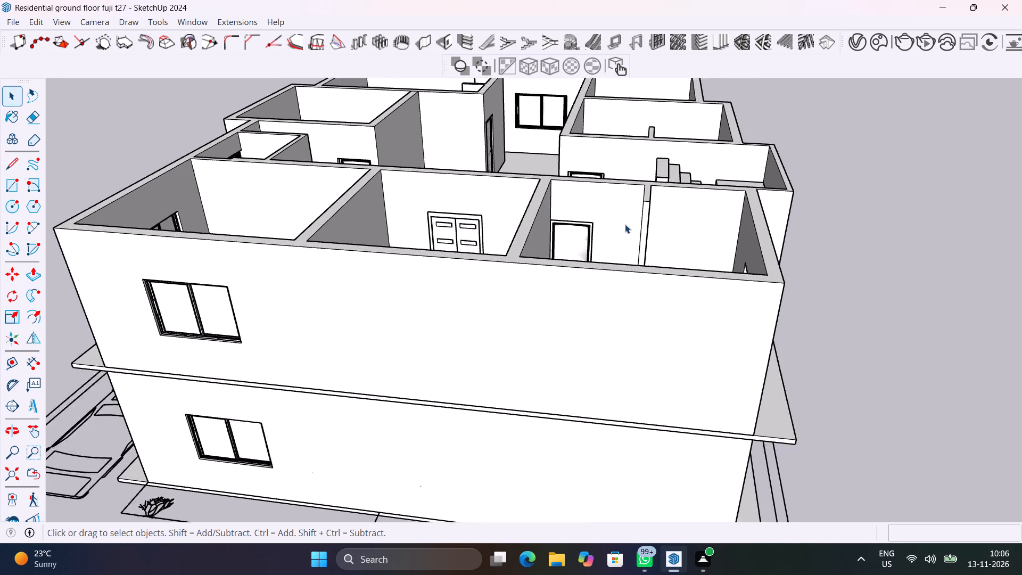
{"action": "middle_click_drag", "start_coordinate": [629, 225], "coordinate": [946, 500]}
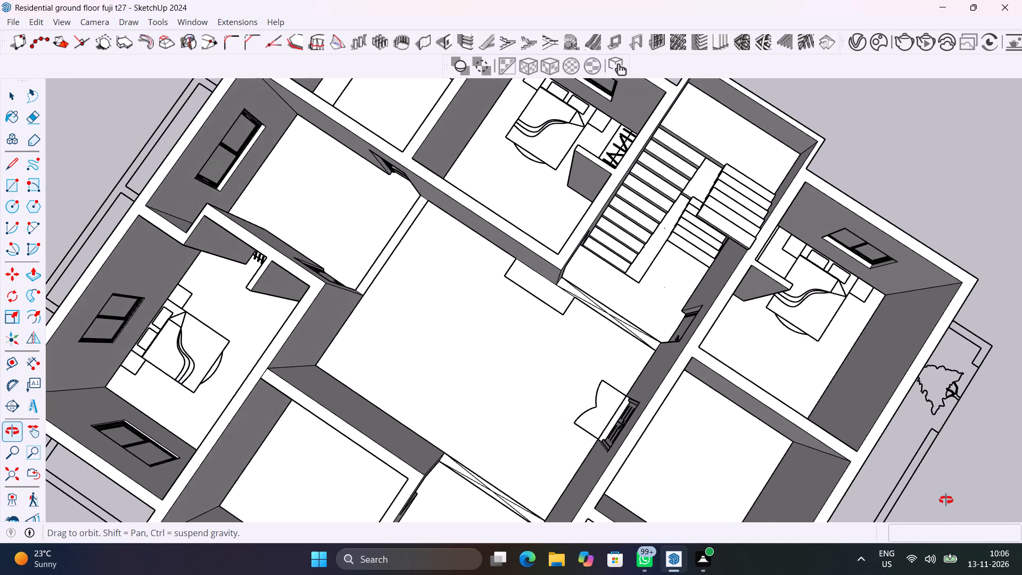
{"action": "middle_click_drag", "start_coordinate": [946, 500], "coordinate": [308, 320]}
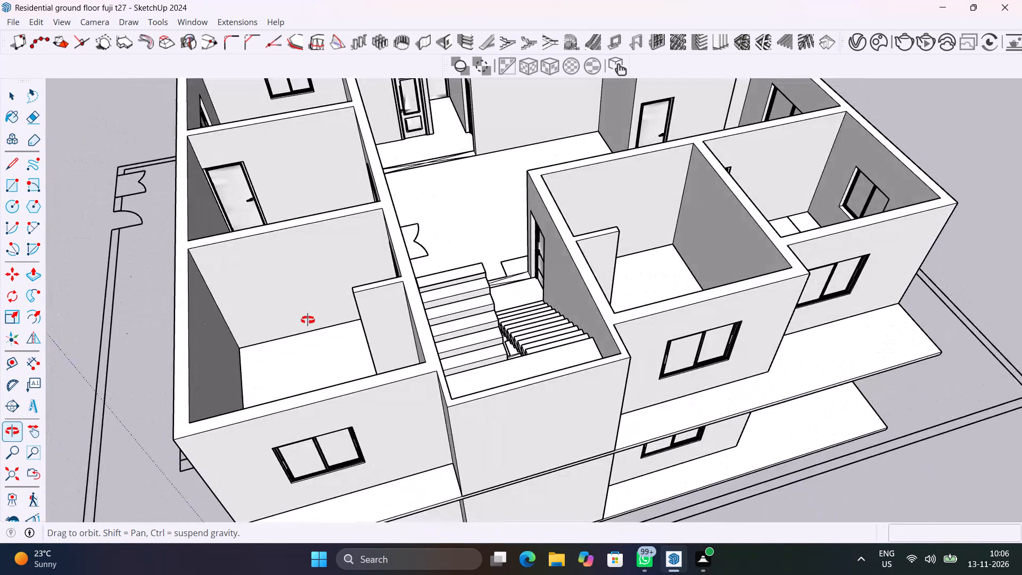
{"action": "middle_click_drag", "start_coordinate": [308, 320], "coordinate": [350, 319]}
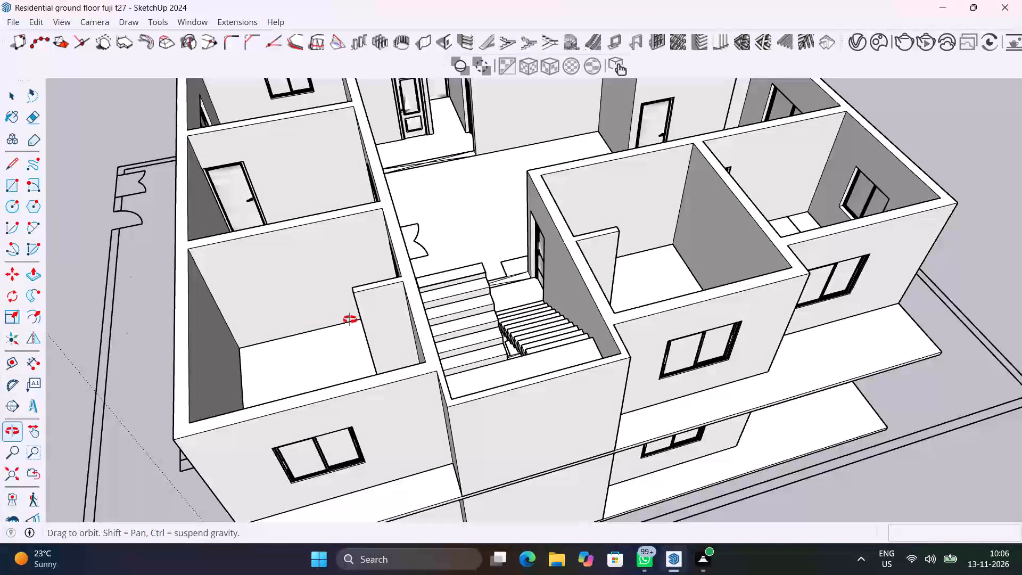
{"action": "middle_click_drag", "start_coordinate": [350, 319], "coordinate": [850, 472]}
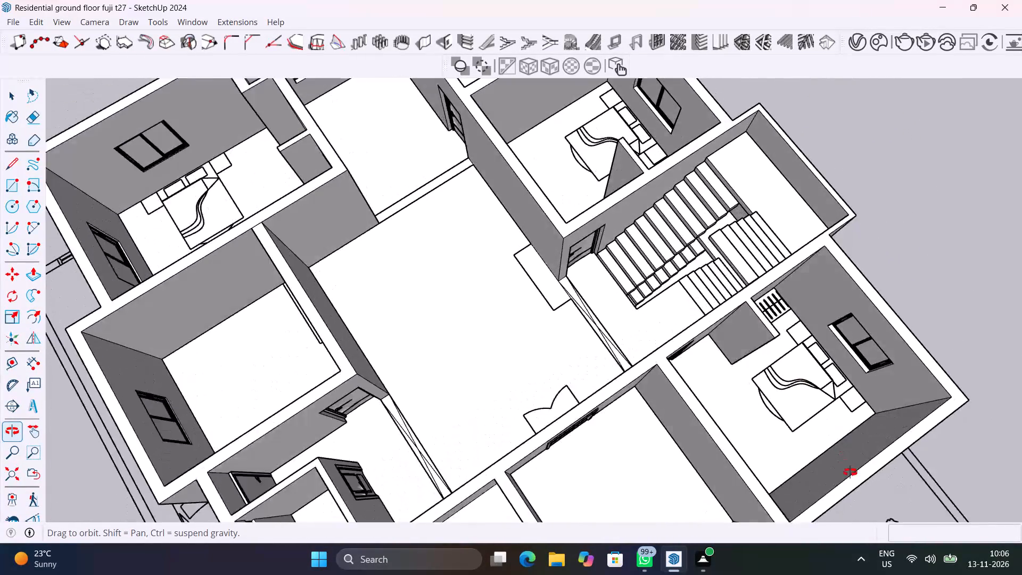
{"action": "middle_click_drag", "start_coordinate": [850, 472], "coordinate": [303, 283]}
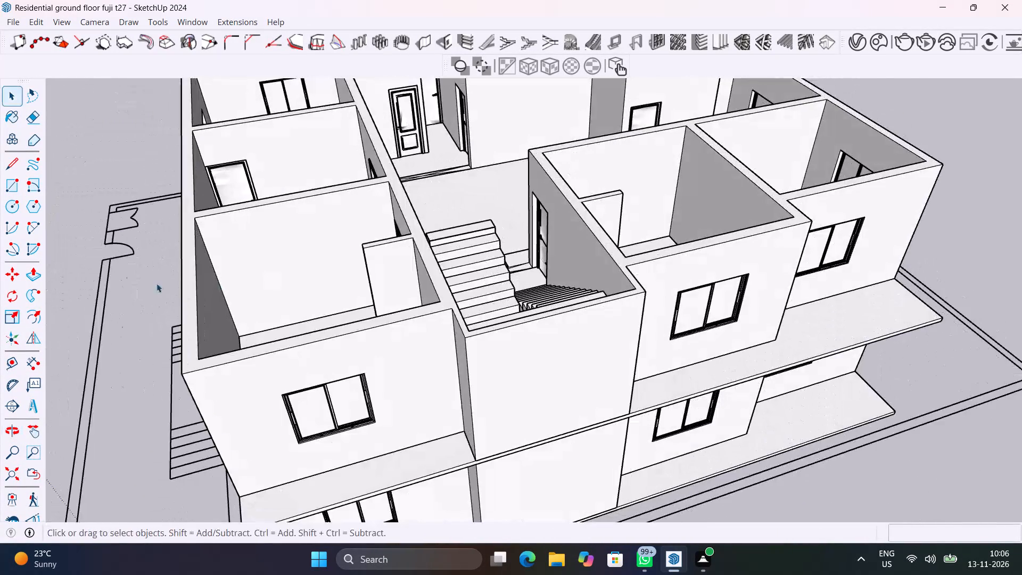
Inspect the upper-floor staircase flights, the hall floor edge beside them and the bedroom door next to the stairs.
{"action": "scroll", "coordinate": [470, 203], "scroll_direction": "up", "scroll_amount": 9}
{"action": "scroll", "coordinate": [494, 213], "scroll_direction": "down", "scroll_amount": 4}
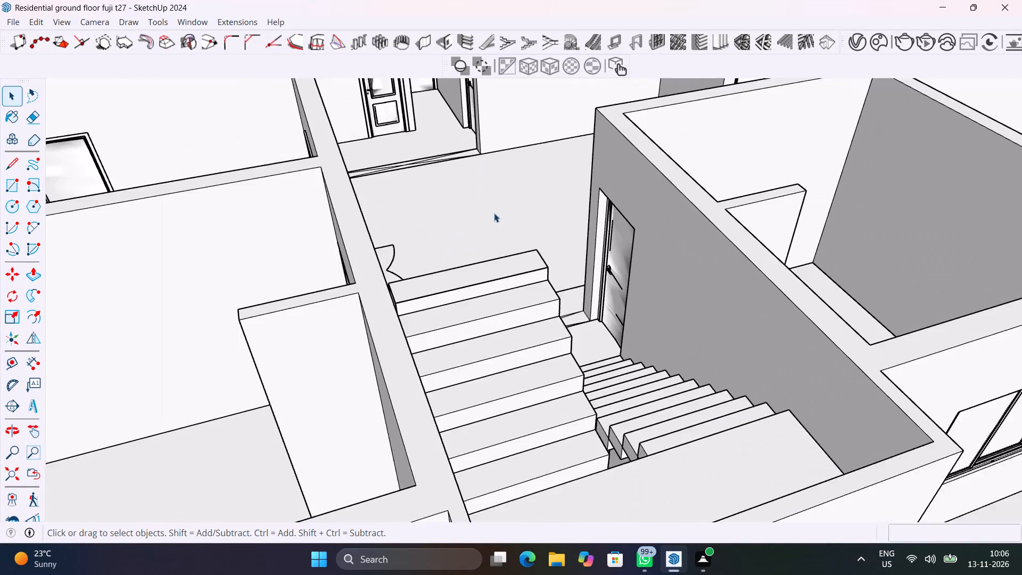
{"action": "scroll", "coordinate": [494, 213], "scroll_direction": "down", "scroll_amount": 3}
{"action": "middle_click_drag", "start_coordinate": [556, 253], "coordinate": [474, 237]}
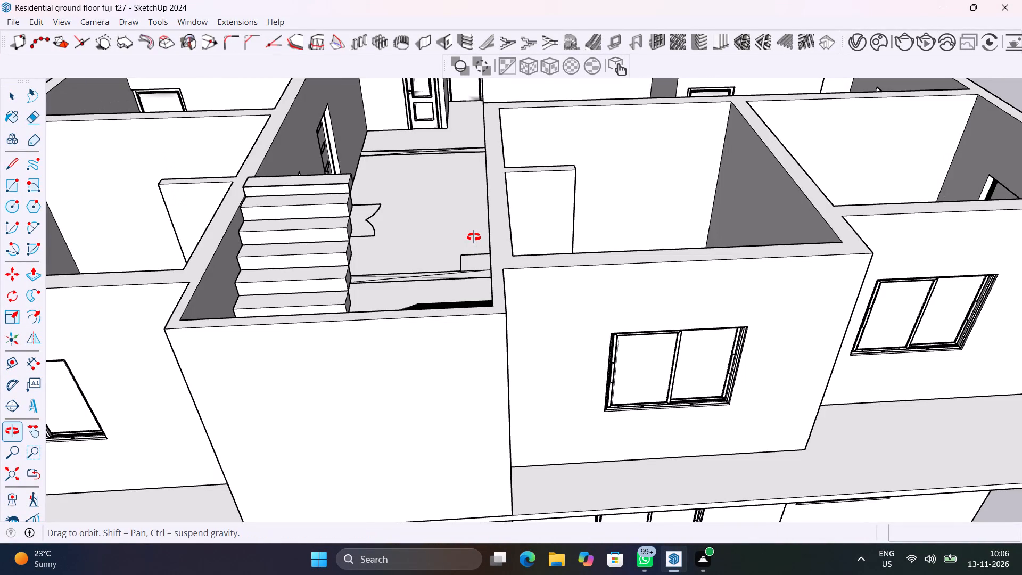
{"action": "middle_click_drag", "start_coordinate": [474, 237], "coordinate": [637, 258]}
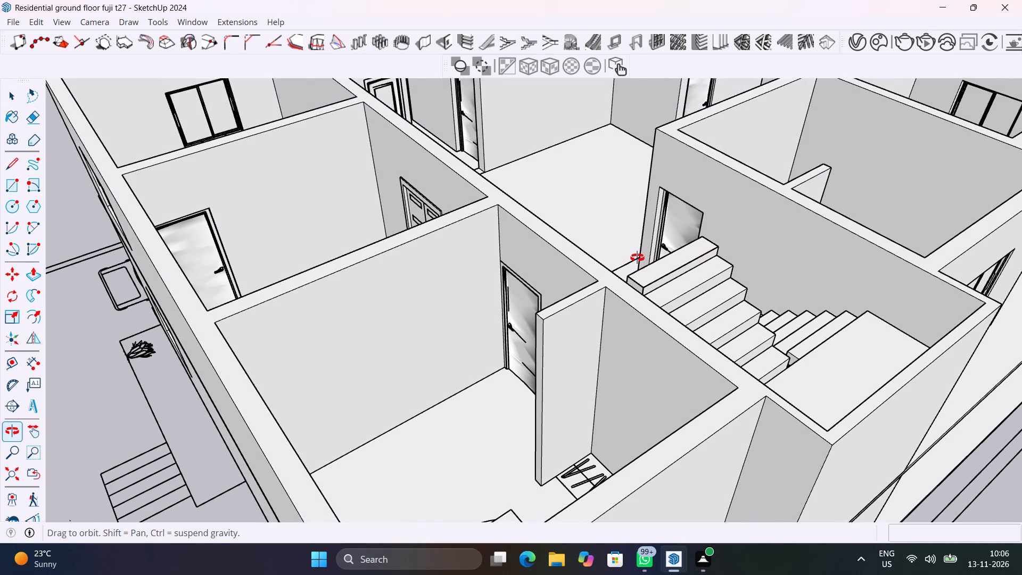
{"action": "middle_click_drag", "start_coordinate": [637, 258], "coordinate": [671, 323]}
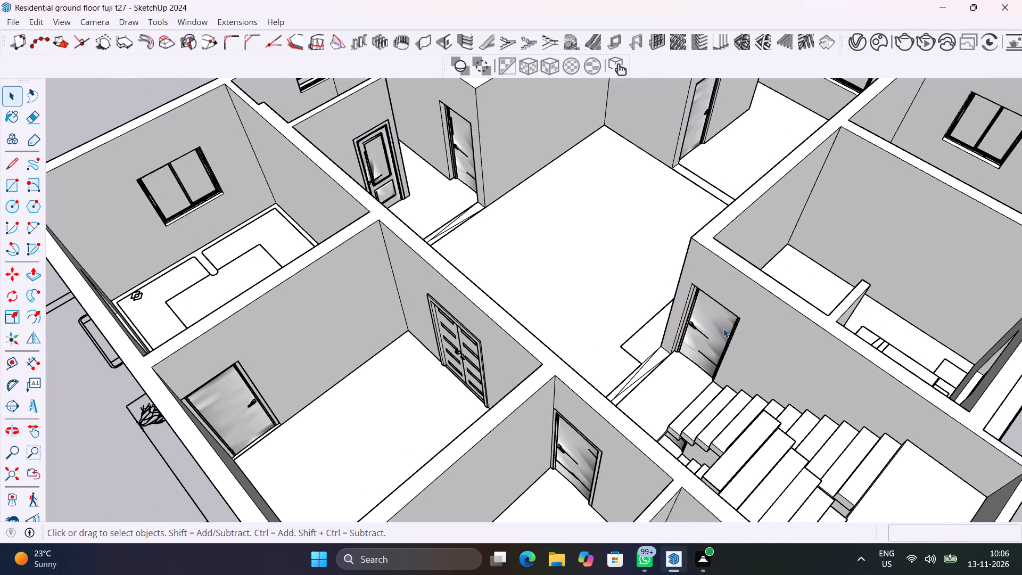
{"action": "scroll", "coordinate": [723, 328], "scroll_direction": "up", "scroll_amount": 7}
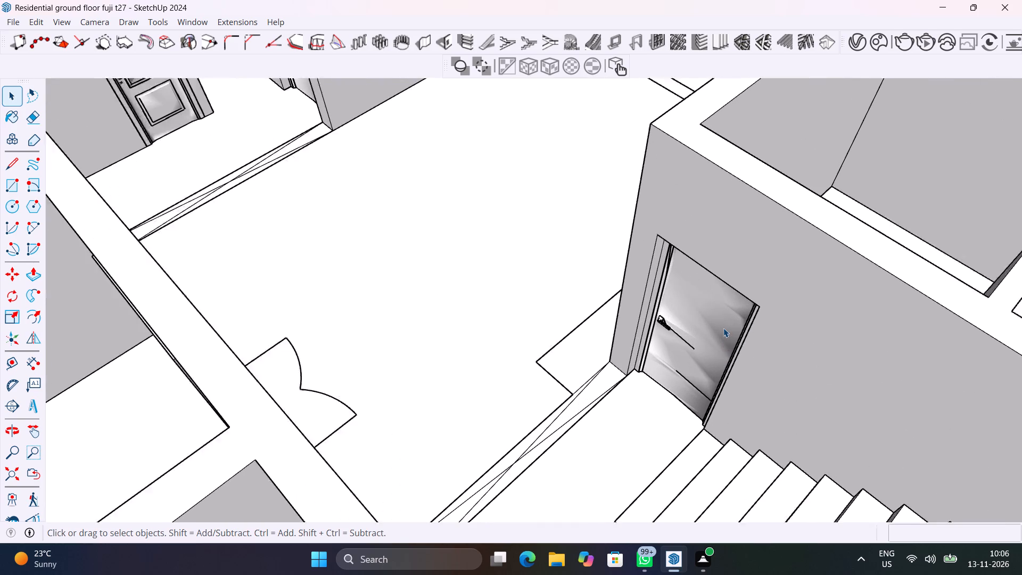
{"action": "scroll", "coordinate": [723, 328], "scroll_direction": "up", "scroll_amount": 2}
{"action": "scroll", "coordinate": [723, 327], "scroll_direction": "down", "scroll_amount": 5}
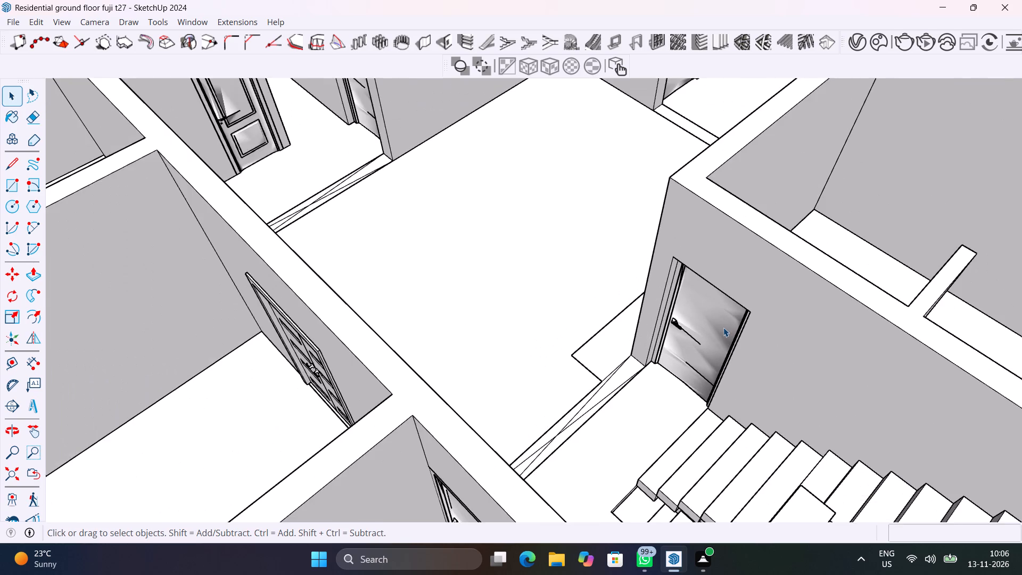
{"action": "scroll", "coordinate": [723, 327], "scroll_direction": "down", "scroll_amount": 10}
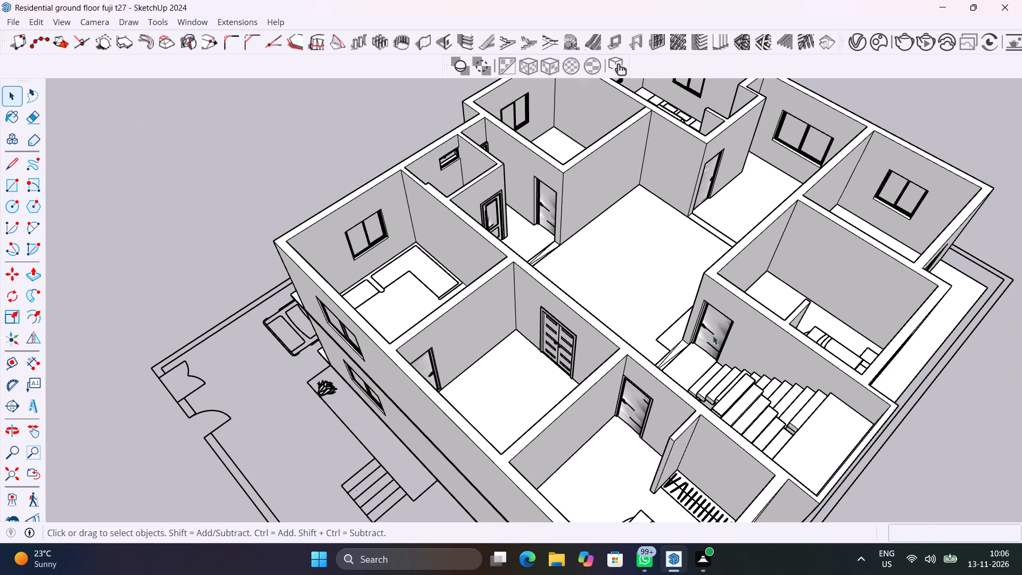
Examine the top steps of the staircase against the adjoining wall and the neighbouring bedroom with its door and wardrobe partition.
{"action": "middle_click_drag", "start_coordinate": [707, 332], "coordinate": [740, 235]}
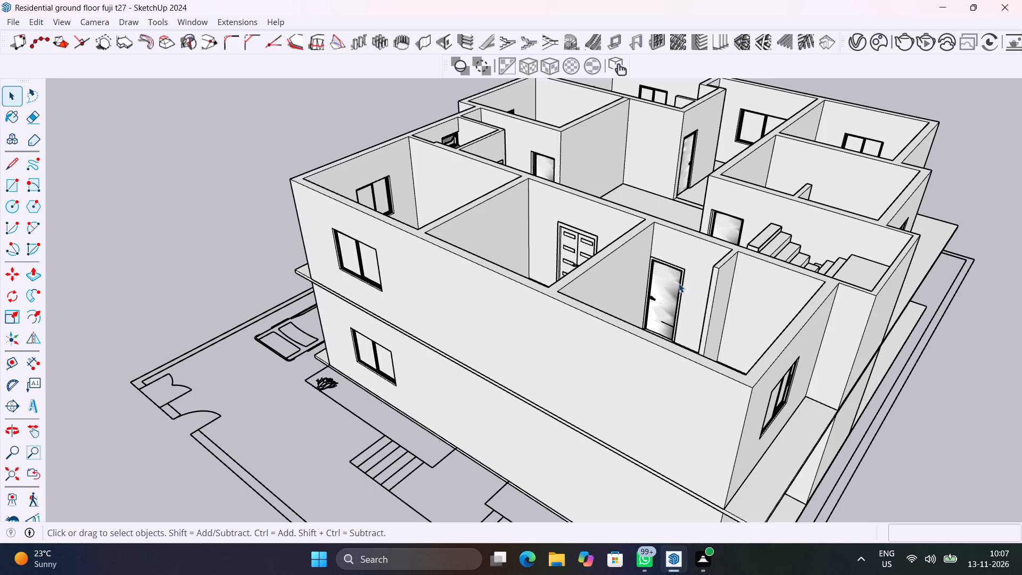
{"action": "middle_click_drag", "start_coordinate": [793, 359], "coordinate": [451, 350]}
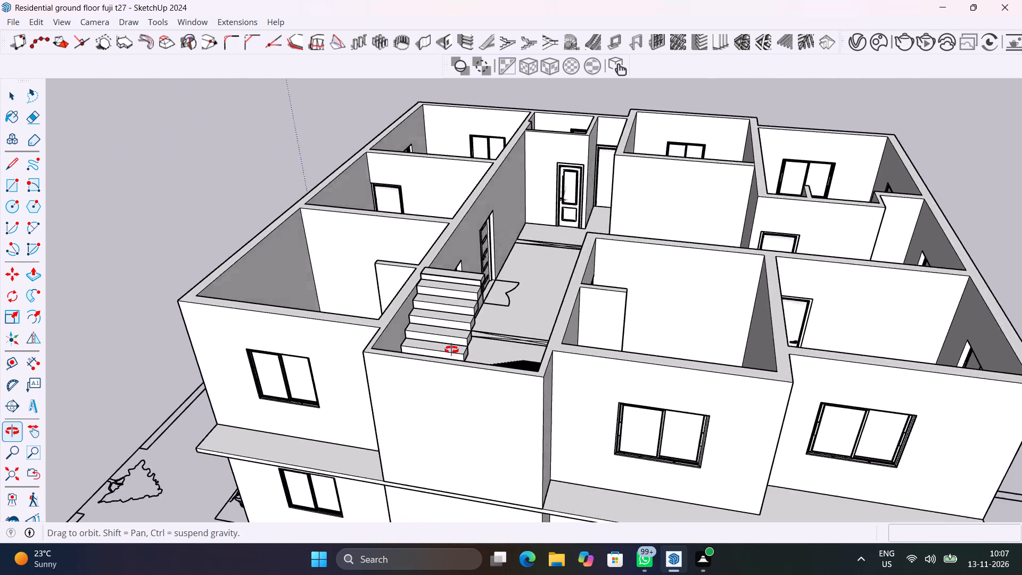
{"action": "middle_click_drag", "start_coordinate": [451, 350], "coordinate": [318, 351]}
{"action": "scroll", "coordinate": [298, 243], "scroll_direction": "up", "scroll_amount": 3}
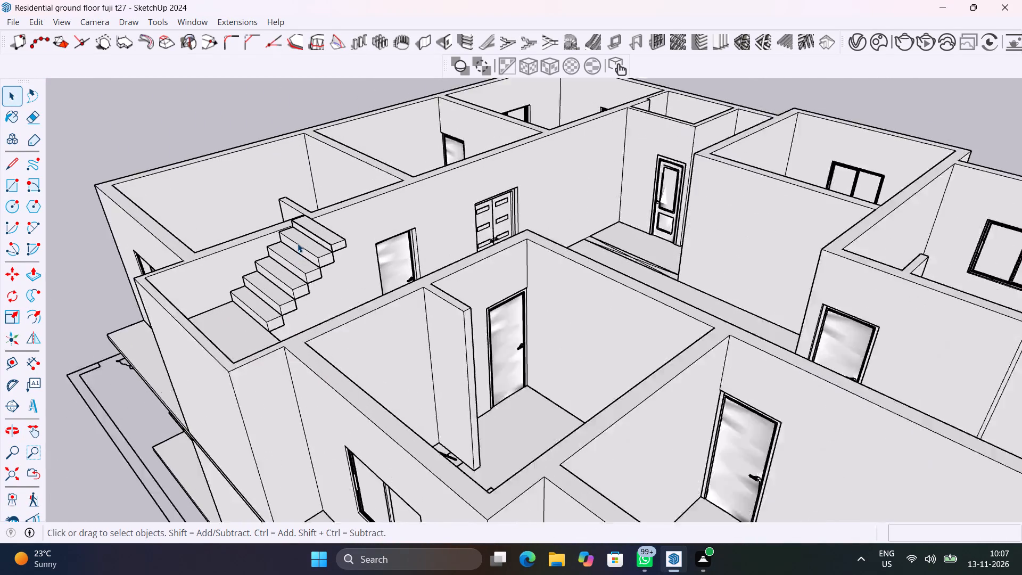
{"action": "scroll", "coordinate": [298, 243], "scroll_direction": "up", "scroll_amount": 6}
{"action": "middle_click_drag", "start_coordinate": [315, 264], "coordinate": [459, 310]}
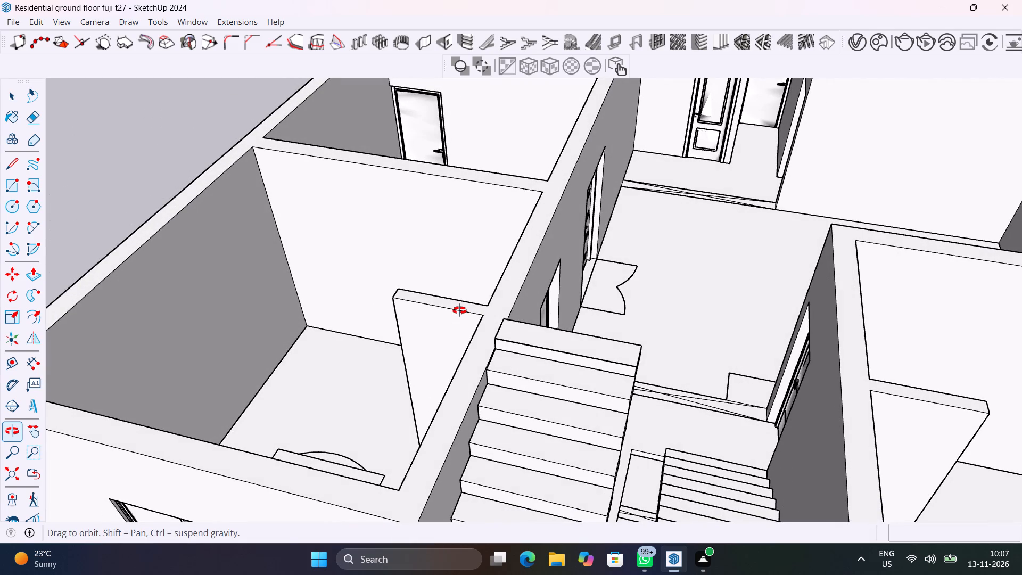
{"action": "middle_click_drag", "start_coordinate": [459, 310], "coordinate": [612, 341]}
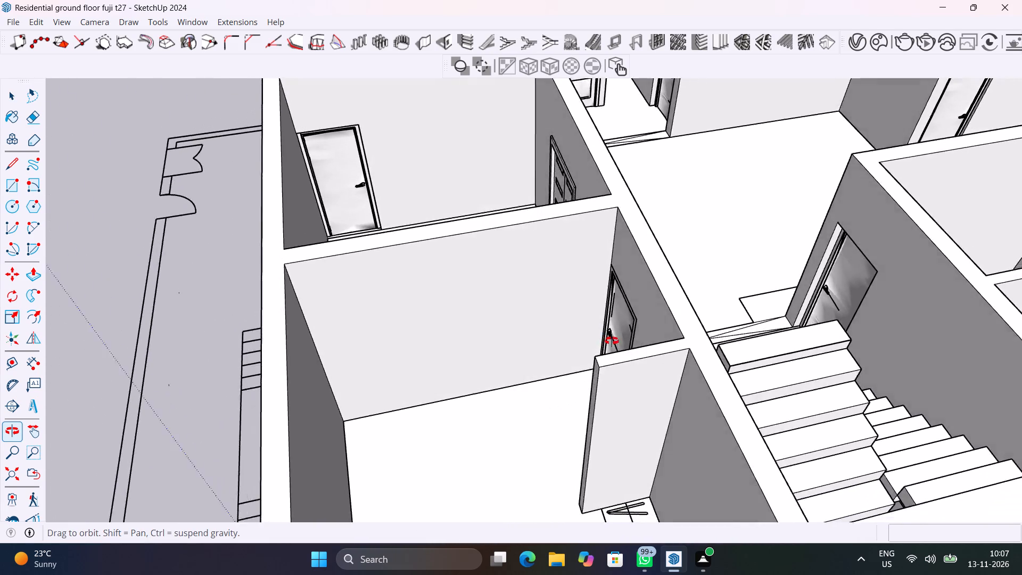
{"action": "middle_click_drag", "start_coordinate": [612, 341], "coordinate": [863, 352]}
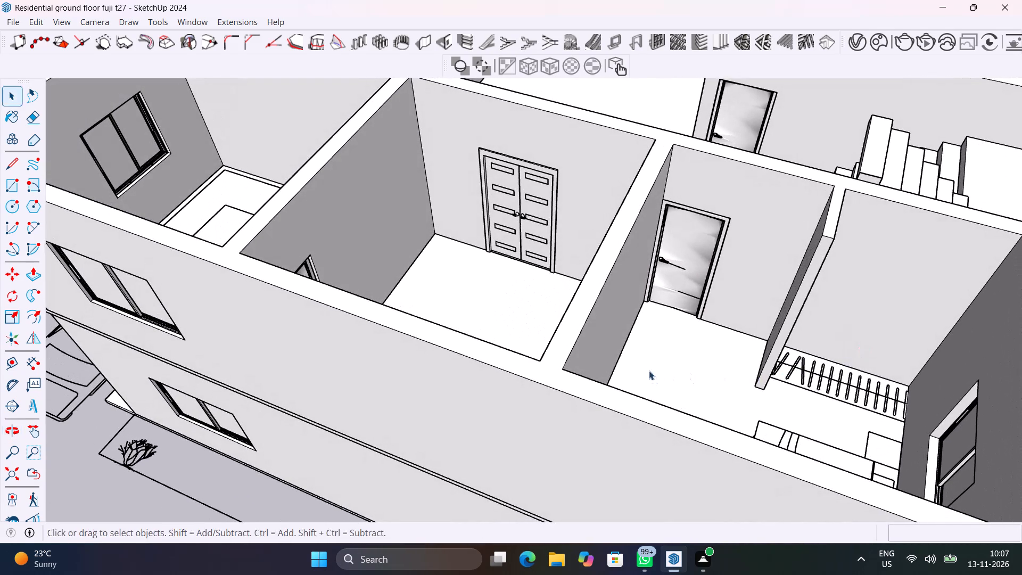
{"action": "middle_click_drag", "start_coordinate": [761, 328], "coordinate": [631, 320]}
{"action": "scroll", "coordinate": [735, 238], "scroll_direction": "up", "scroll_amount": 2}
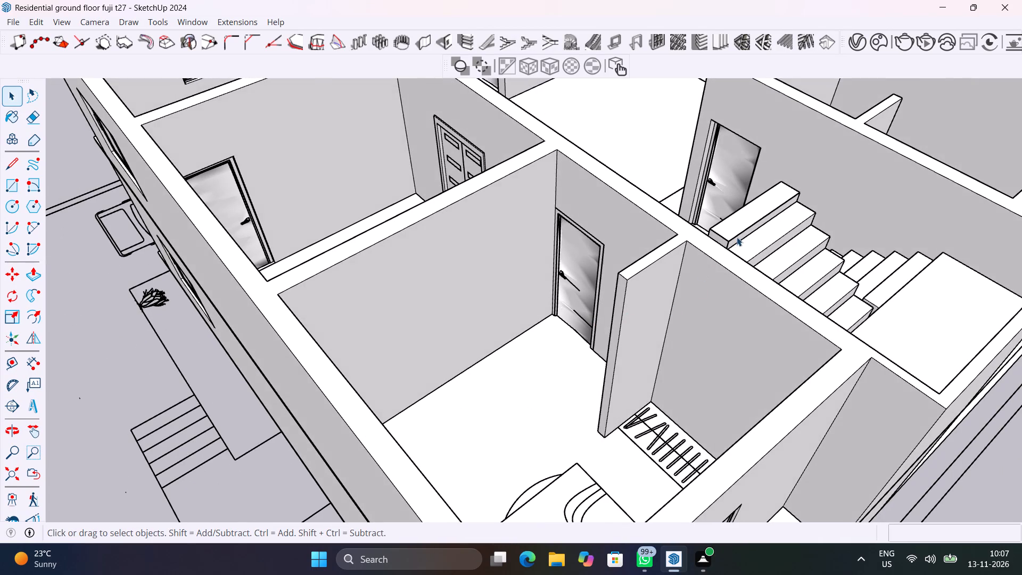
Examine the upper-floor staircase flights, landing and top steps against the adjoining wall and the neighbouring bedroom's partition.
{"action": "scroll", "coordinate": [737, 237], "scroll_direction": "up", "scroll_amount": 12}
{"action": "middle_click_drag", "start_coordinate": [761, 223], "coordinate": [477, 244]}
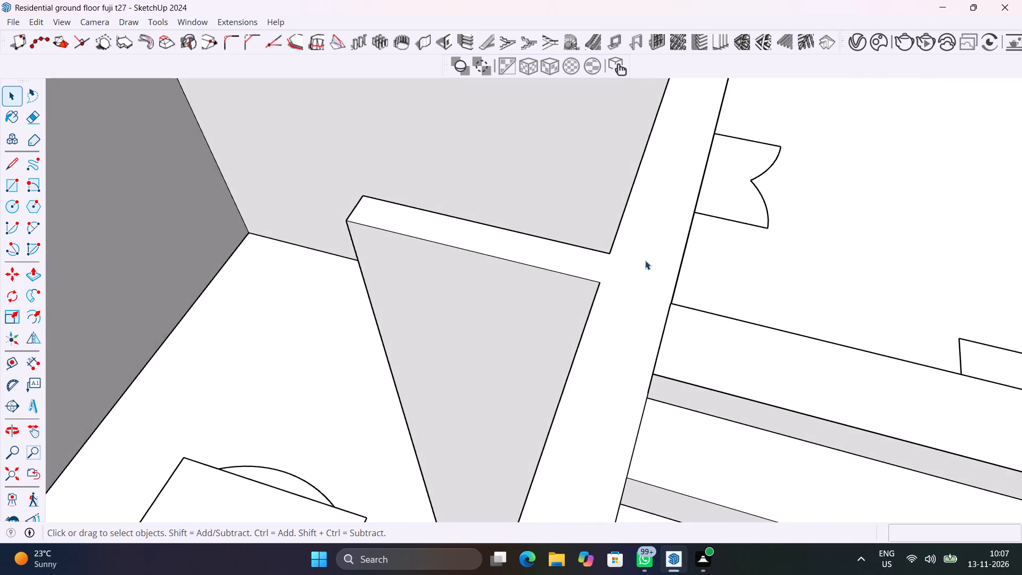
{"action": "scroll", "coordinate": [671, 253], "scroll_direction": "down", "scroll_amount": 20}
{"action": "scroll", "coordinate": [671, 253], "scroll_direction": "down", "scroll_amount": 16}
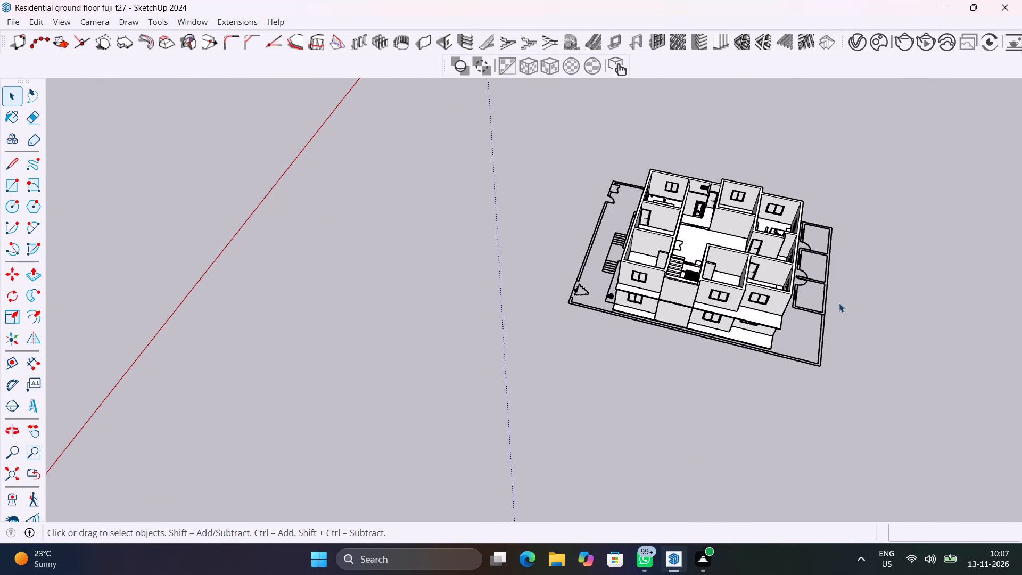
{"action": "middle_click_drag", "start_coordinate": [816, 348], "coordinate": [535, 330]}
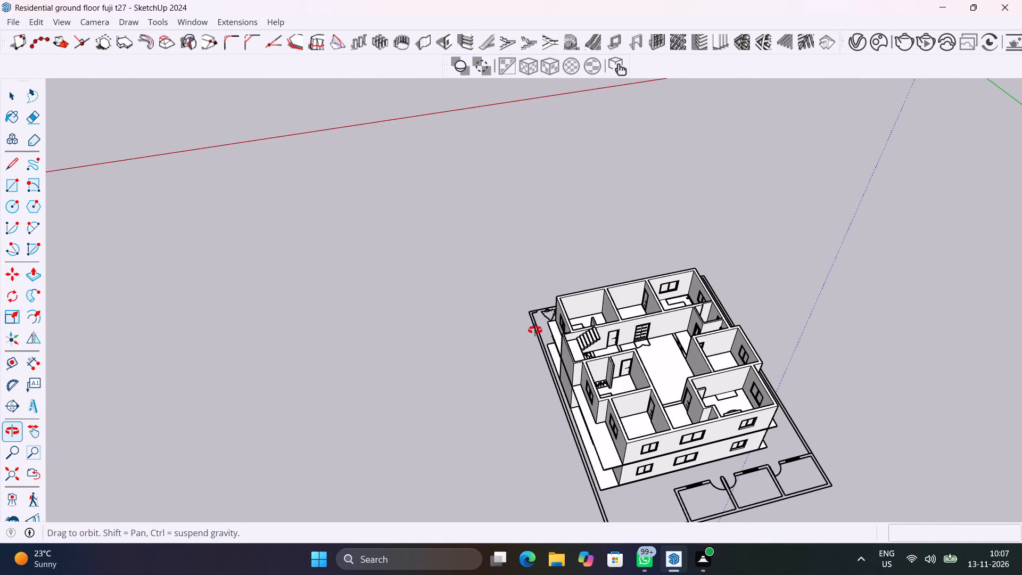
{"action": "middle_click_drag", "start_coordinate": [535, 330], "coordinate": [534, 330]}
{"action": "scroll", "coordinate": [553, 319], "scroll_direction": "up", "scroll_amount": 20}
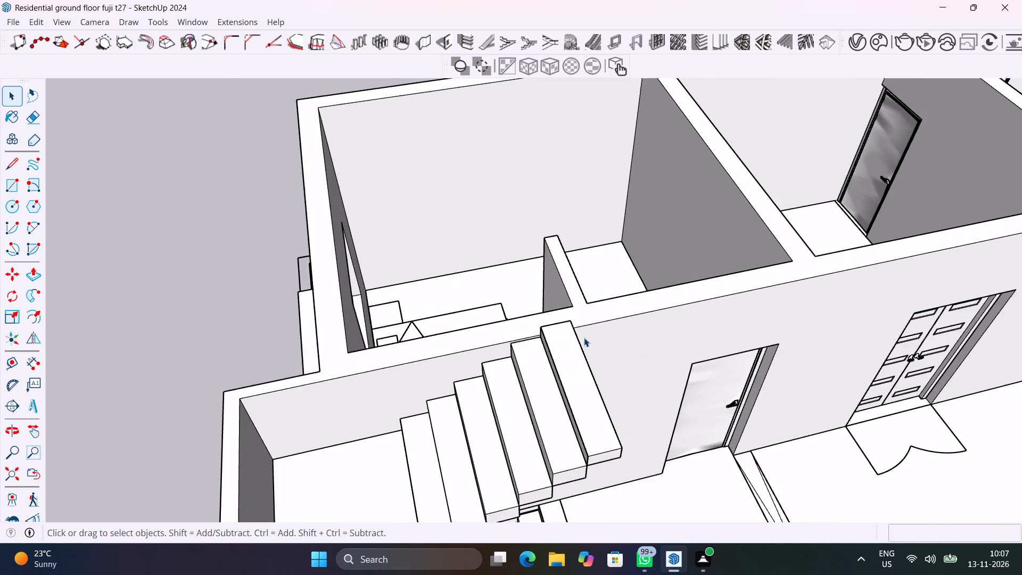
{"action": "scroll", "coordinate": [584, 338], "scroll_direction": "up", "scroll_amount": 5}
{"action": "middle_click_drag", "start_coordinate": [601, 362], "coordinate": [121, 297]}
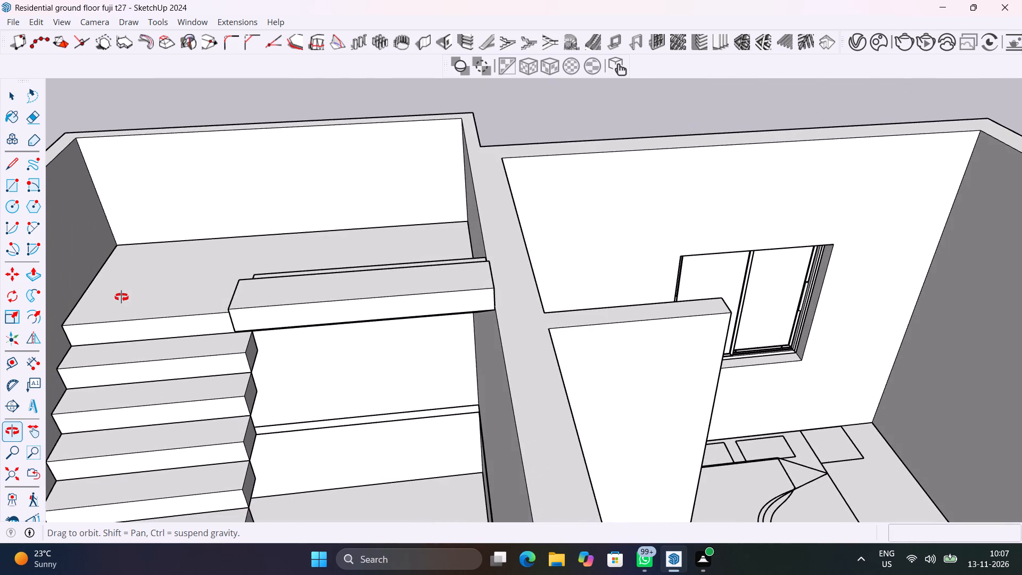
{"action": "middle_click_drag", "start_coordinate": [121, 297], "coordinate": [1021, 289]}
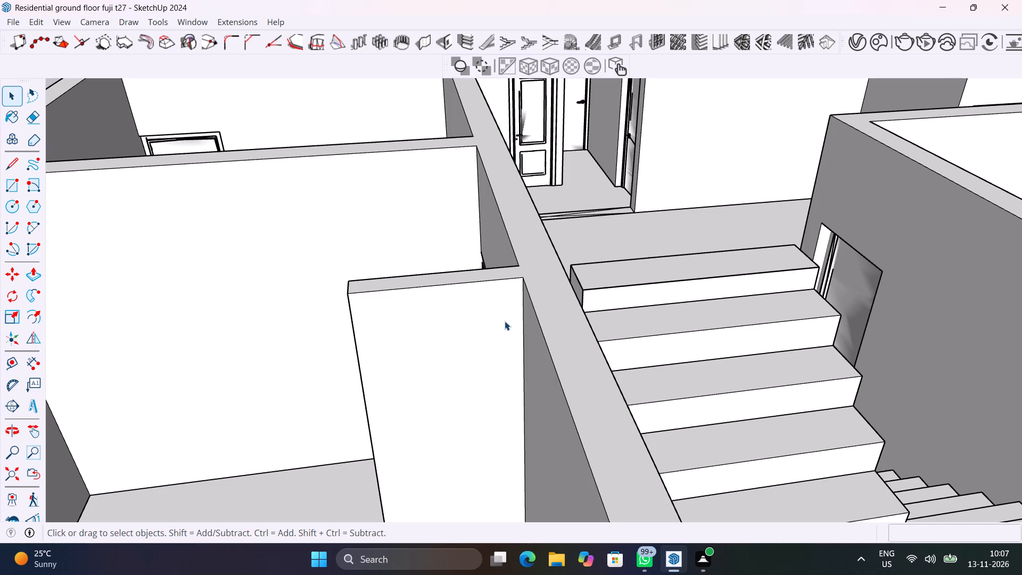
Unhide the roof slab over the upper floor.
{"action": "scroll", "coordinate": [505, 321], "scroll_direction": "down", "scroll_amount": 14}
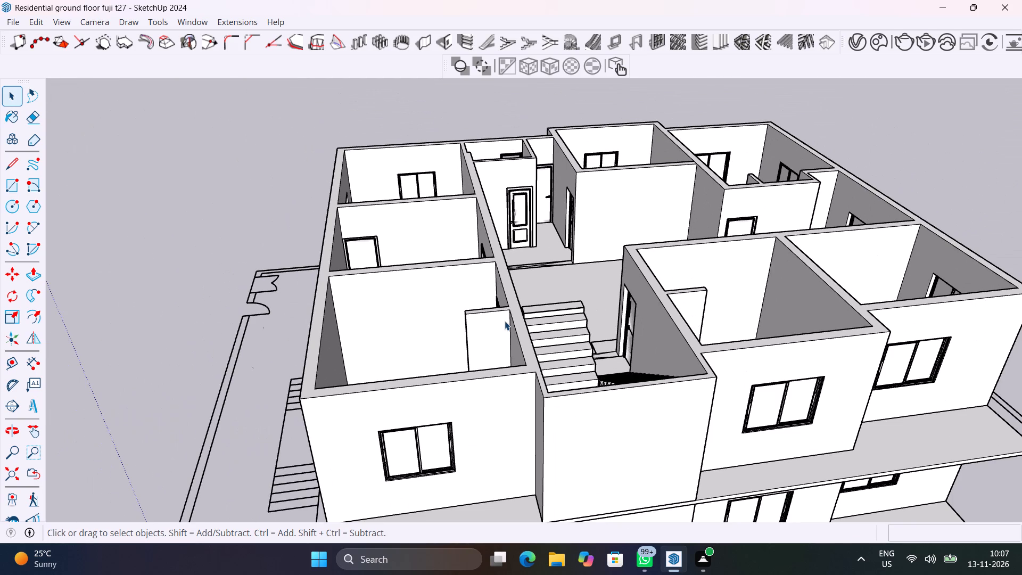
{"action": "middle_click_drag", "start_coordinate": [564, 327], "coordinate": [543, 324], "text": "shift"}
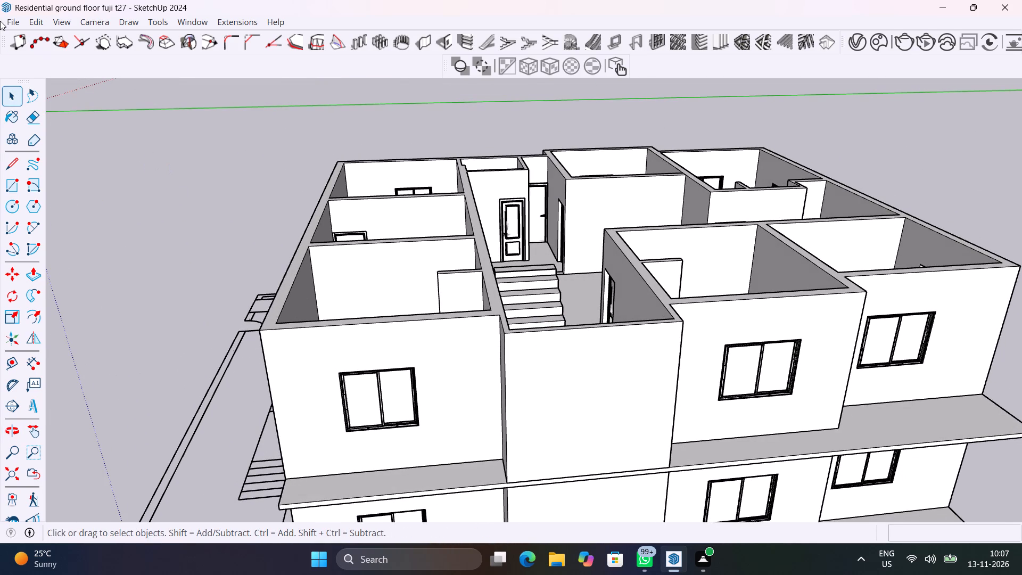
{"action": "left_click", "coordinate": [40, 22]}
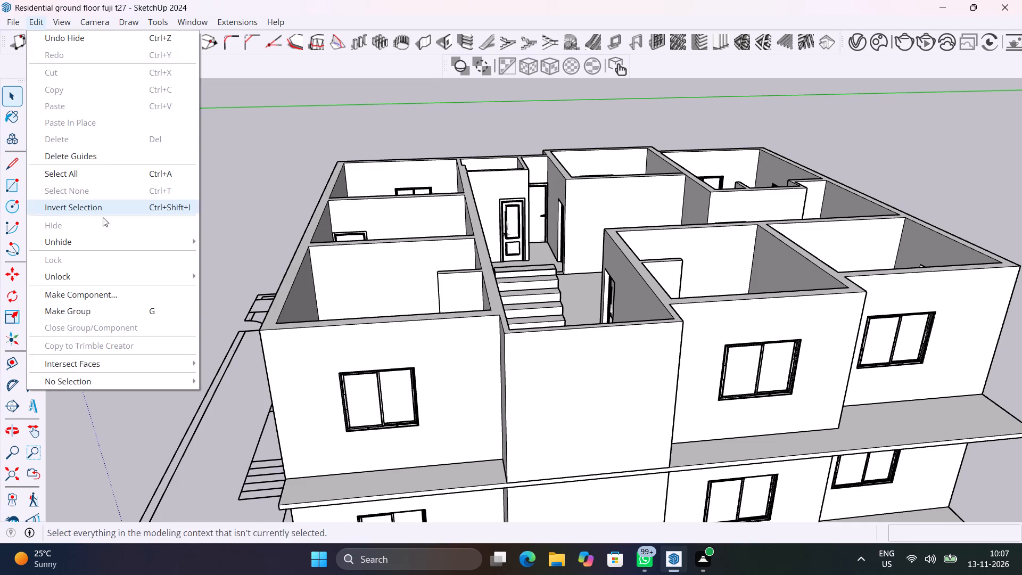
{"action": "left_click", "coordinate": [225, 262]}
Examine the roofed house exterior from the stairwell side, the entrance-steps side and the parking side, including the roof's stair opening.
{"action": "middle_click_drag", "start_coordinate": [481, 306], "coordinate": [481, 304]}
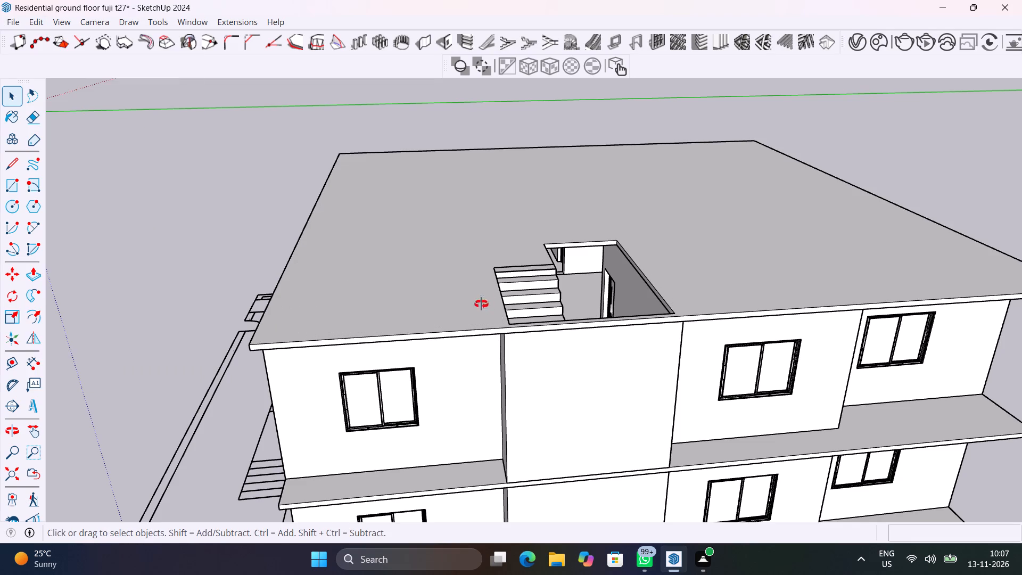
{"action": "middle_click_drag", "start_coordinate": [481, 304], "coordinate": [754, 314]}
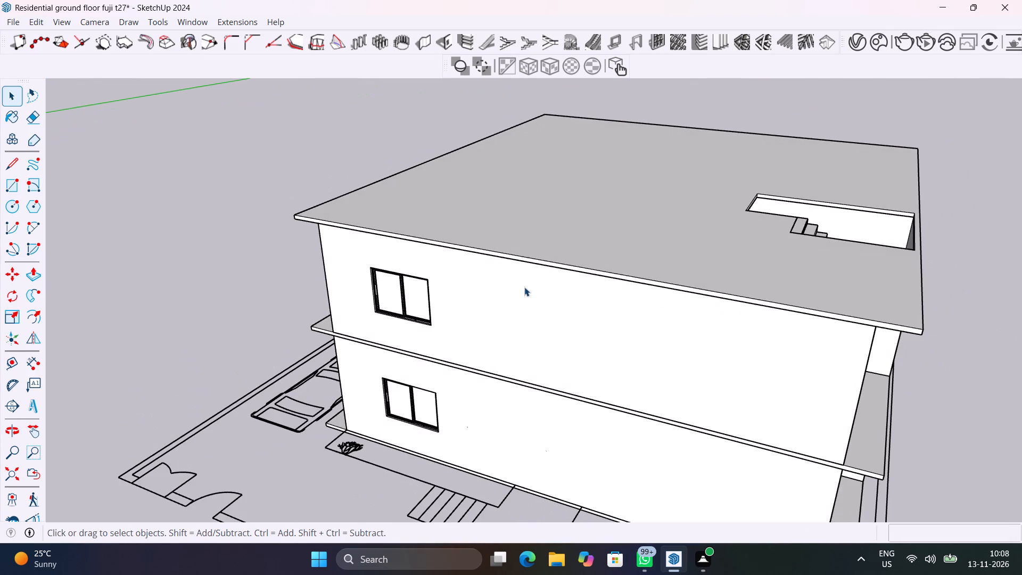
{"action": "middle_click_drag", "start_coordinate": [516, 283], "coordinate": [683, 221], "text": "shift"}
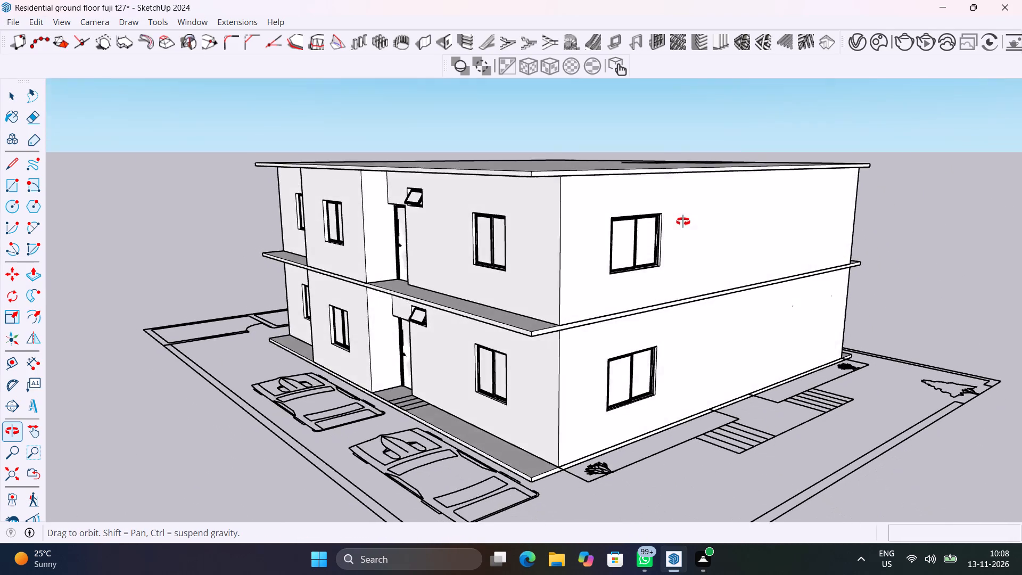
{"action": "middle_click_drag", "start_coordinate": [683, 221], "coordinate": [704, 204], "text": "shift"}
{"action": "scroll", "coordinate": [703, 203], "scroll_direction": "down", "scroll_amount": 2}
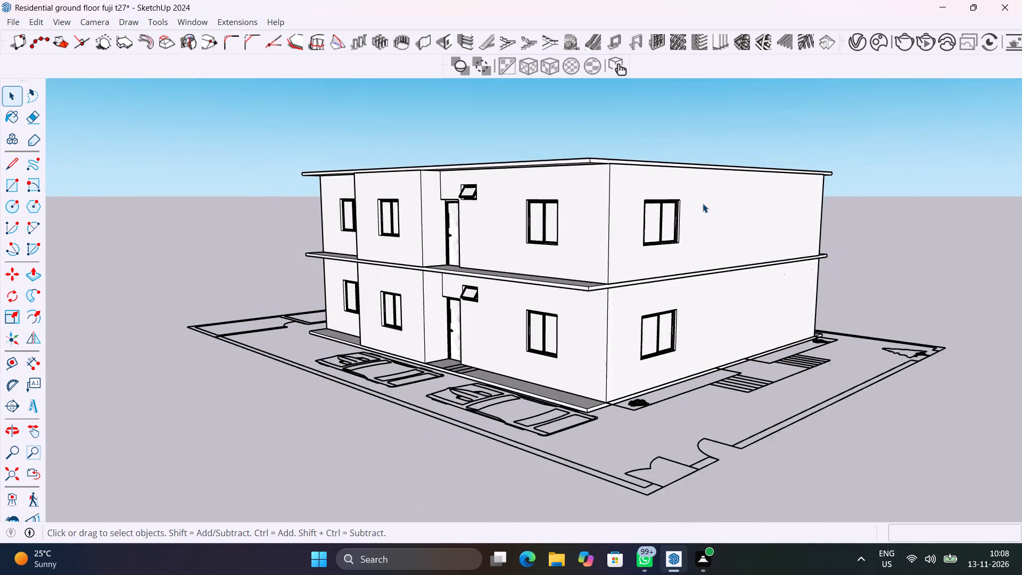
{"action": "scroll", "coordinate": [703, 203], "scroll_direction": "down", "scroll_amount": 1}
{"action": "middle_click_drag", "start_coordinate": [655, 262], "coordinate": [610, 294]}
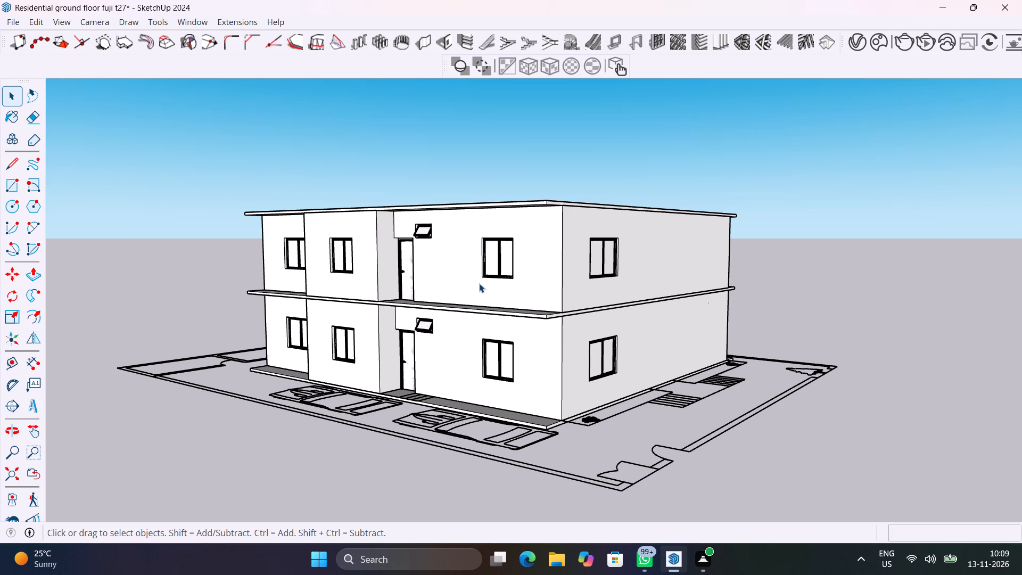
{"action": "scroll", "coordinate": [435, 280], "scroll_direction": "down", "scroll_amount": 2}
{"action": "middle_click_drag", "start_coordinate": [445, 297], "coordinate": [558, 473]}
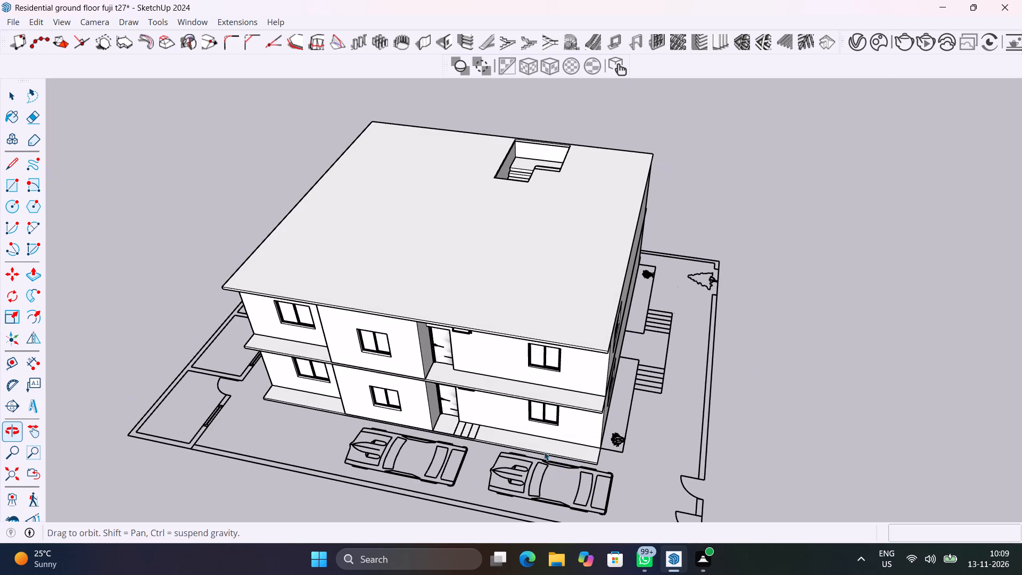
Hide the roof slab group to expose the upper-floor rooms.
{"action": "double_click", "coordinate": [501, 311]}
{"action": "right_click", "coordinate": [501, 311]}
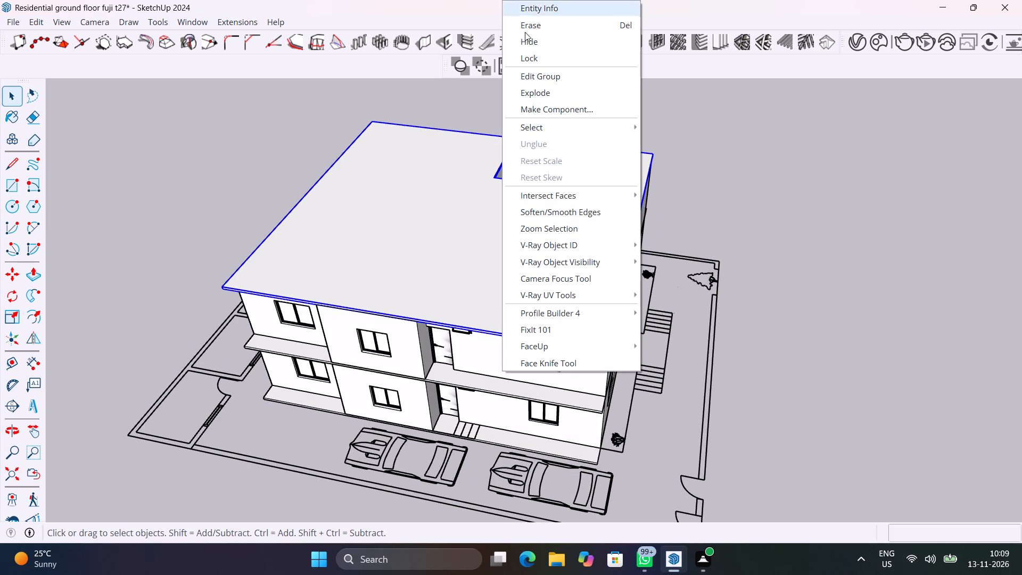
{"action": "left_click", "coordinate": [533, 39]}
Examine the open upper-floor rooms, staircase and hall from above the parking side and the outbuilding corner.
{"action": "scroll", "coordinate": [522, 270], "scroll_direction": "up", "scroll_amount": 5}
{"action": "middle_click_drag", "start_coordinate": [532, 284], "coordinate": [384, 268]}
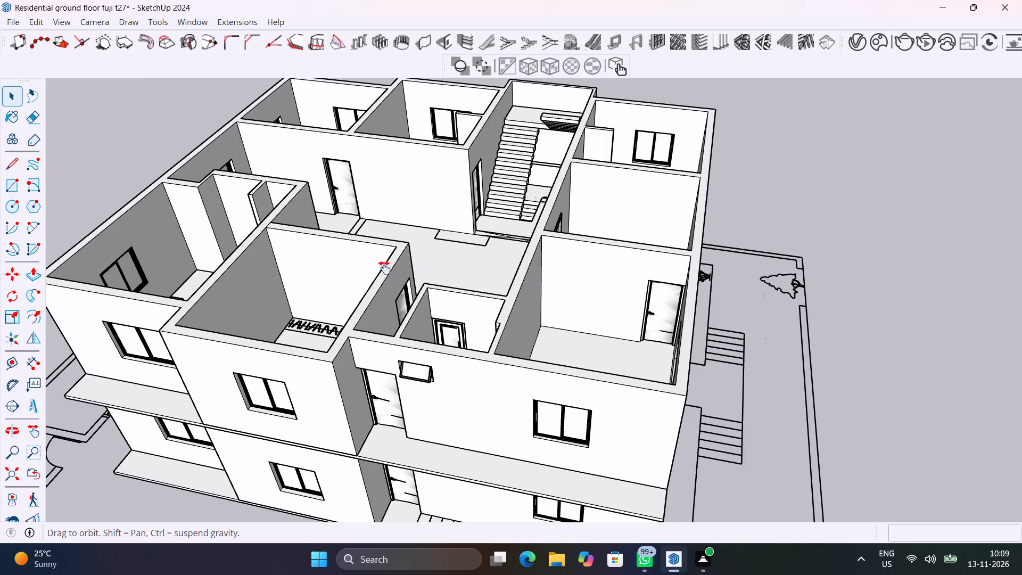
{"action": "middle_click_drag", "start_coordinate": [384, 268], "coordinate": [941, 146]}
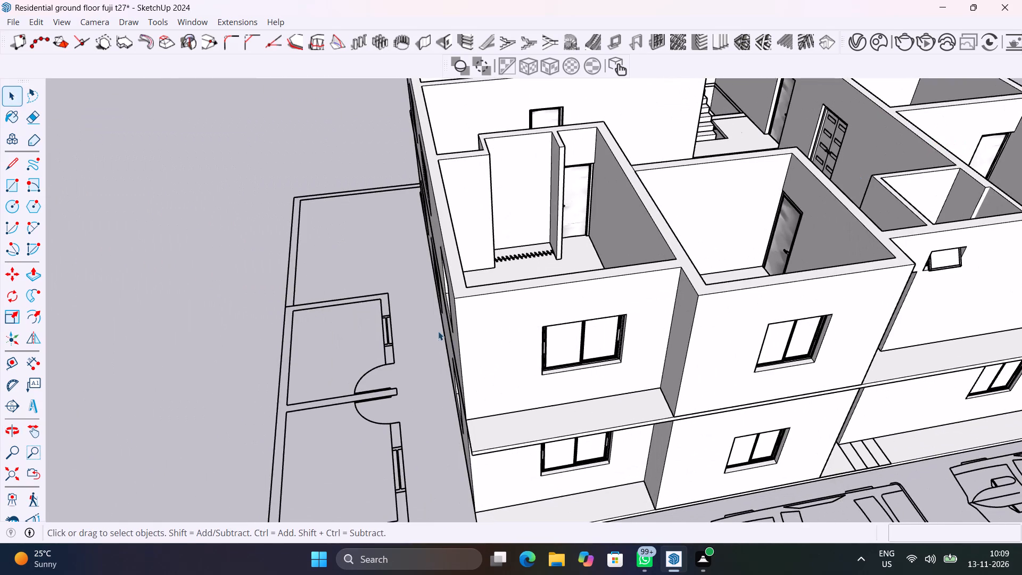
{"action": "scroll", "coordinate": [434, 330], "scroll_direction": "down", "scroll_amount": 4}
{"action": "middle_click_drag", "start_coordinate": [403, 441], "coordinate": [315, 347], "text": "shift"}
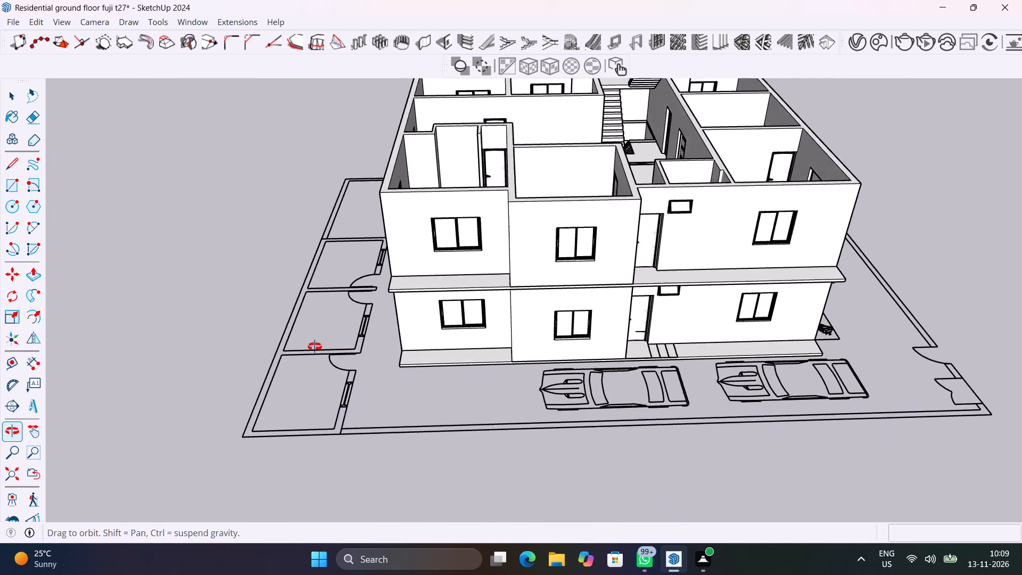
{"action": "middle_click_drag", "start_coordinate": [315, 347], "coordinate": [326, 425], "text": "shift"}
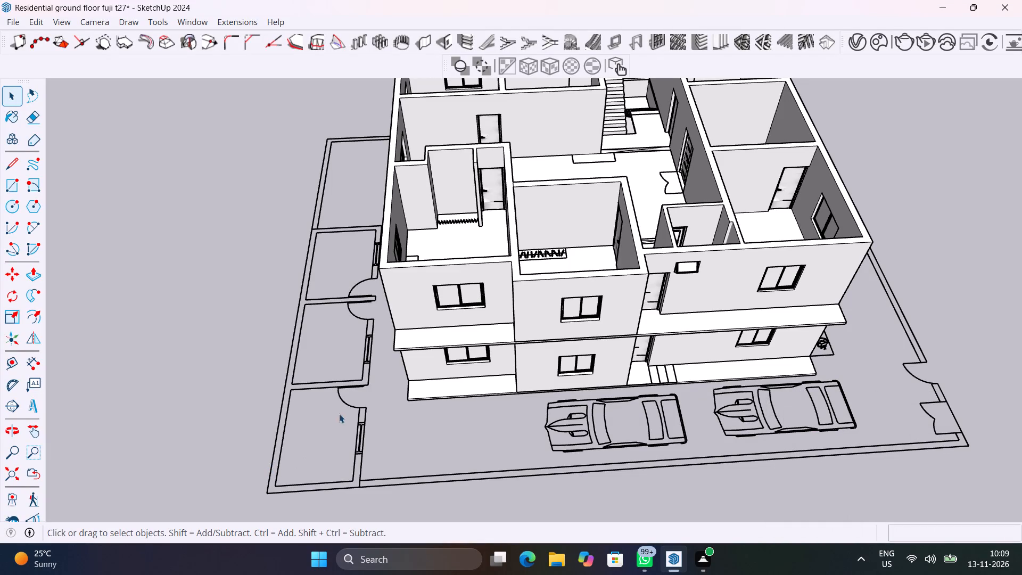
Examine the two-storey exterior without its roof, covering the parking-side facade and the entrance-steps side with their windows and doors.
{"action": "scroll", "coordinate": [541, 348], "scroll_direction": "down", "scroll_amount": 1}
{"action": "middle_click_drag", "start_coordinate": [542, 340], "coordinate": [335, 182]}
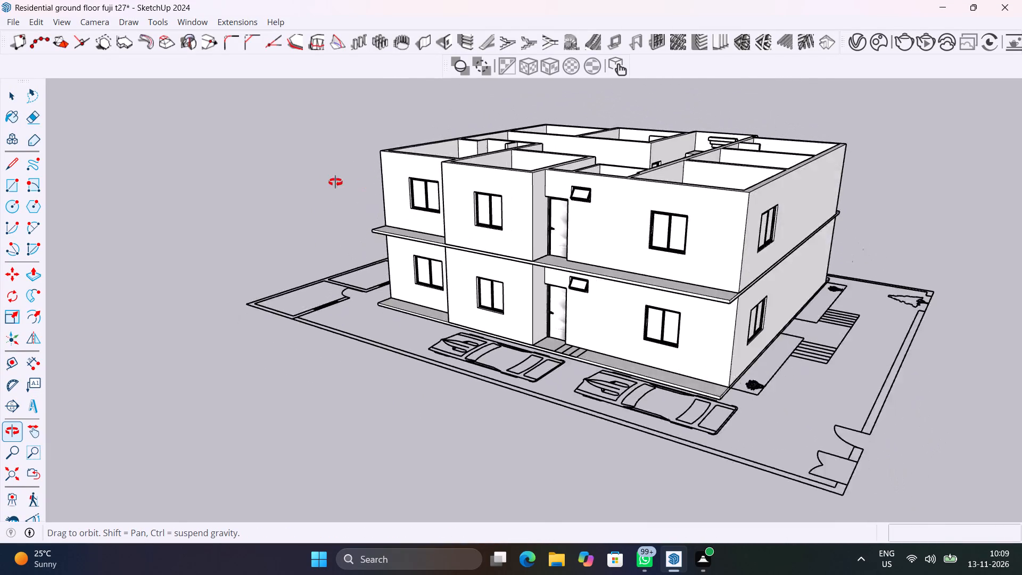
{"action": "middle_click_drag", "start_coordinate": [335, 182], "coordinate": [230, 180]}
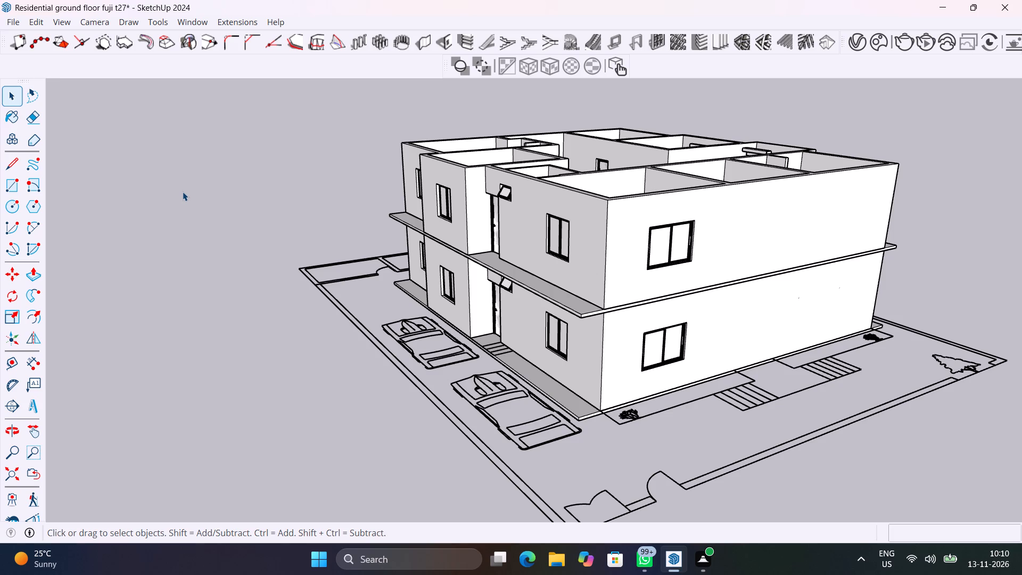
{"action": "scroll", "coordinate": [183, 191], "scroll_direction": "down", "scroll_amount": 1}
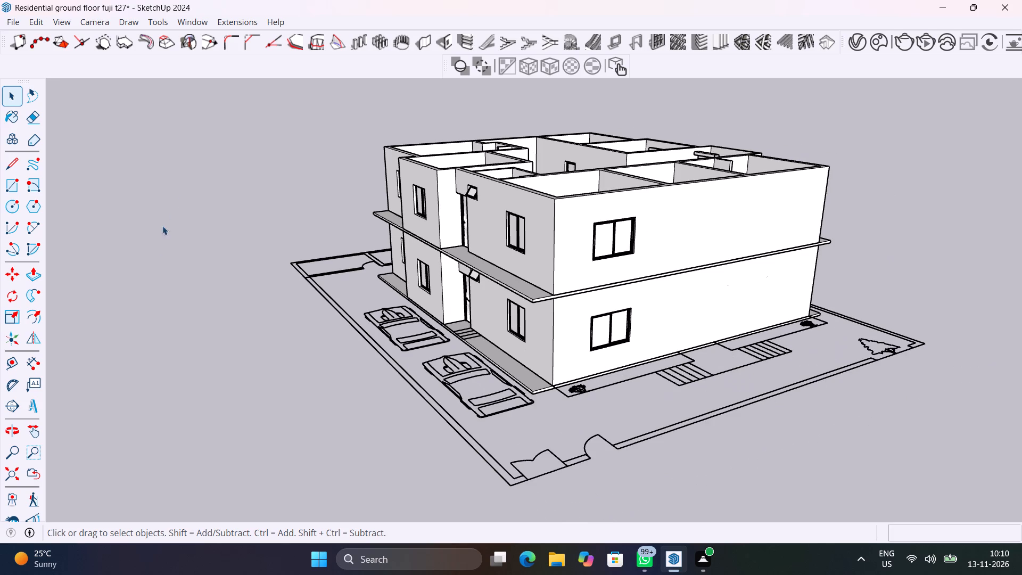
{"action": "middle_click_drag", "start_coordinate": [143, 274], "coordinate": [285, 217]}
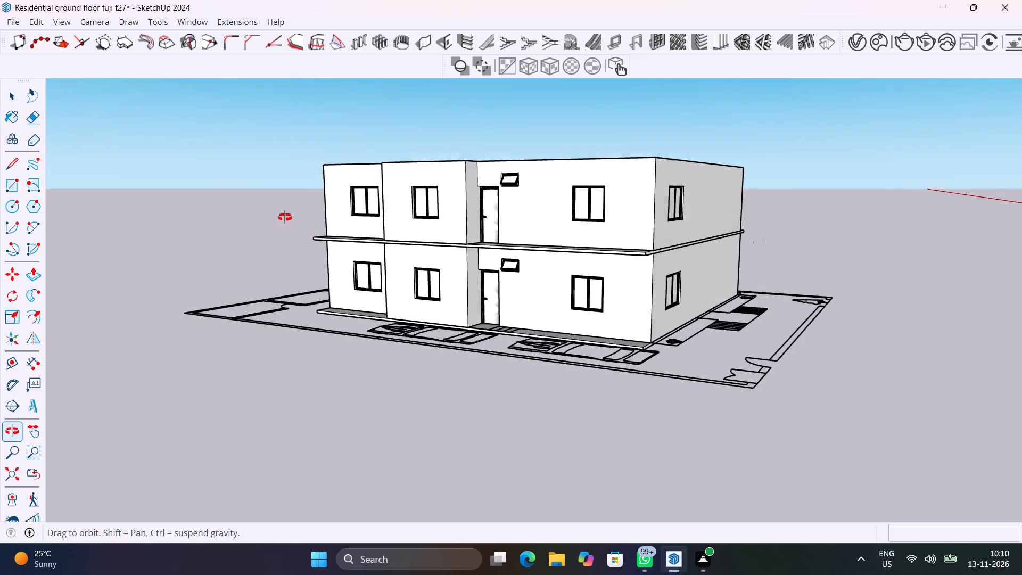
{"action": "middle_click_drag", "start_coordinate": [285, 217], "coordinate": [270, 265]}
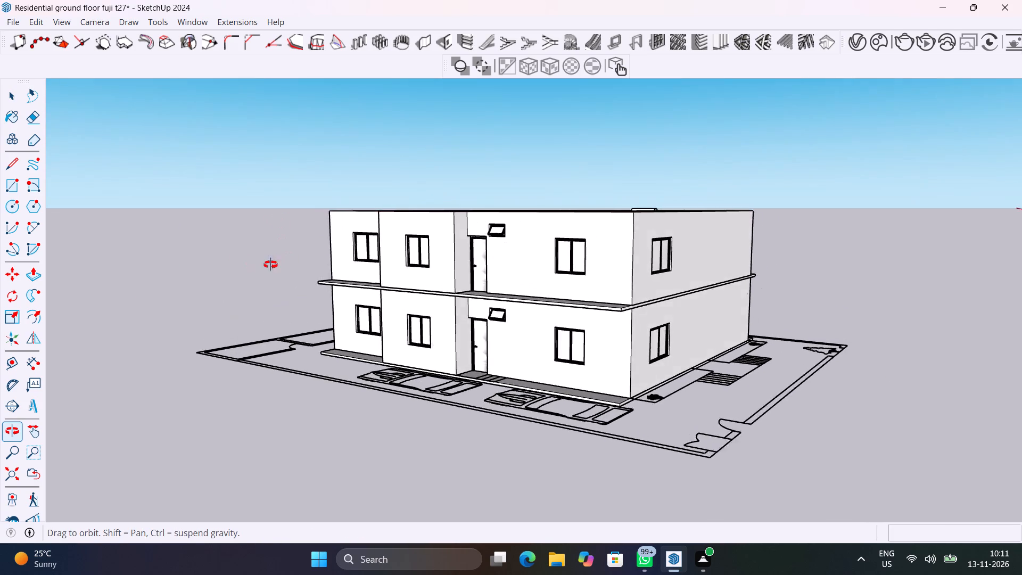
{"action": "middle_click_drag", "start_coordinate": [270, 265], "coordinate": [36, 323]}
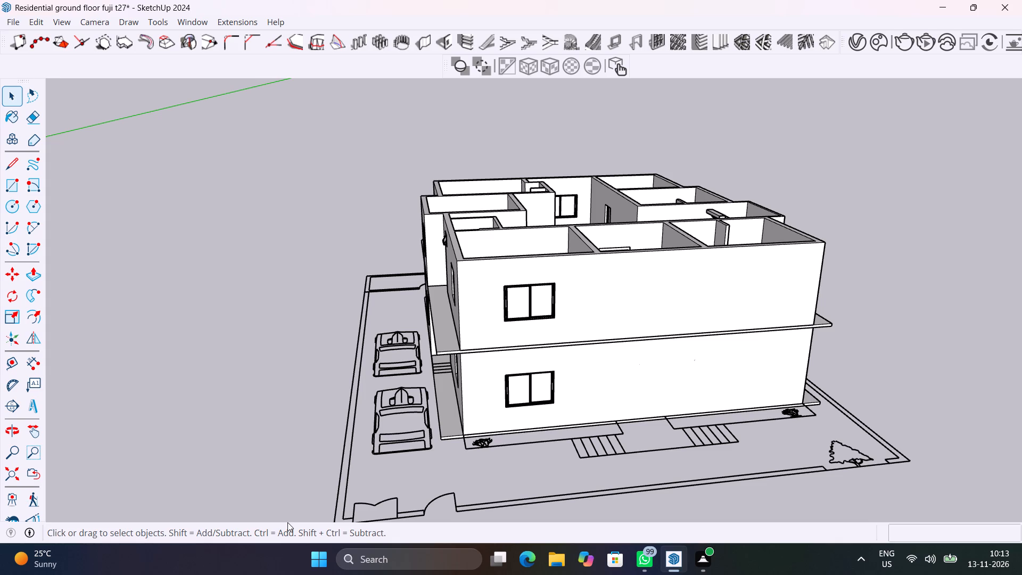
{"action": "middle_click_drag", "start_coordinate": [501, 398], "coordinate": [507, 398]}
{"action": "middle_click_drag", "start_coordinate": [507, 398], "coordinate": [912, 386]}
{"action": "scroll", "coordinate": [581, 344], "scroll_direction": "up", "scroll_amount": 3}
{"action": "middle_click_drag", "start_coordinate": [589, 363], "coordinate": [584, 327]}
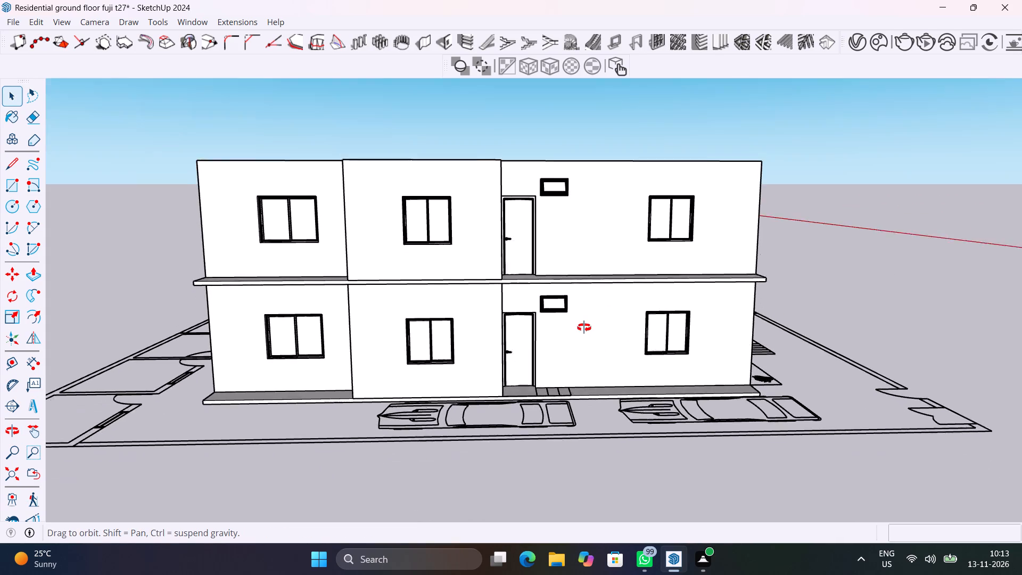
{"action": "middle_click_drag", "start_coordinate": [584, 327], "coordinate": [551, 301]}
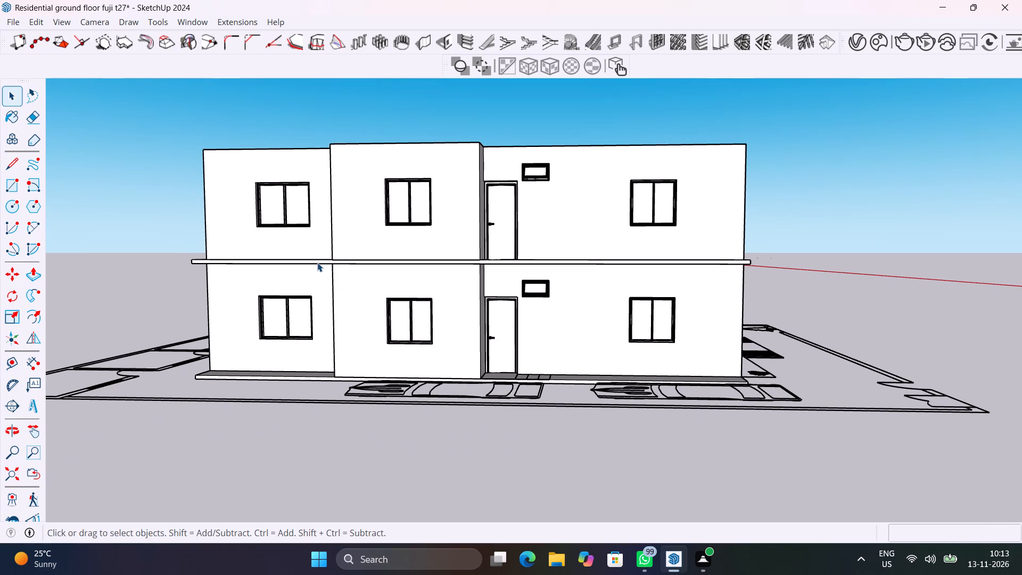
Save the model.
{"action": "key", "text": "ctrl+s"}
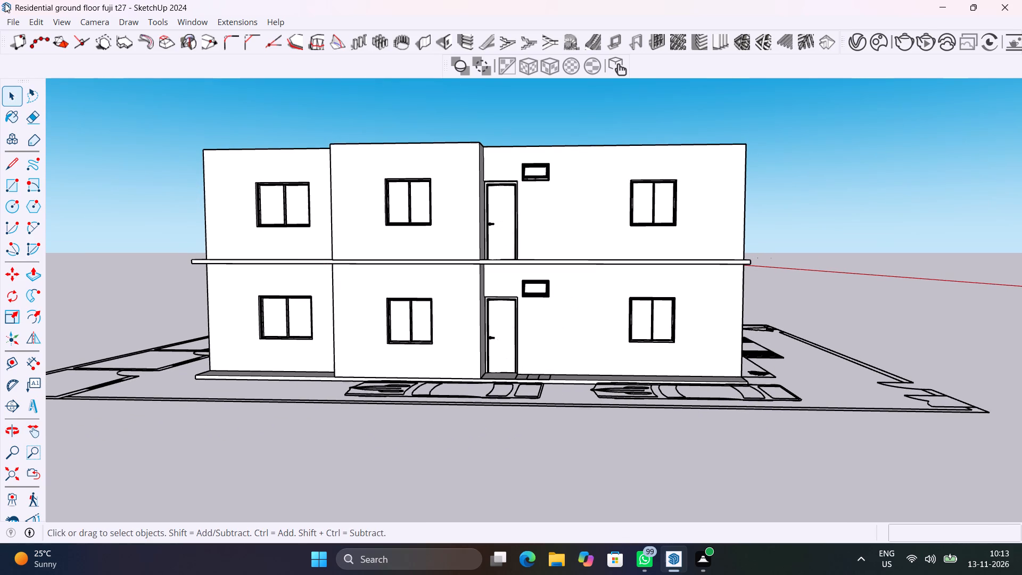
Unhide the roof slab over the upper floor.
{"action": "left_click", "coordinate": [43, 28]}
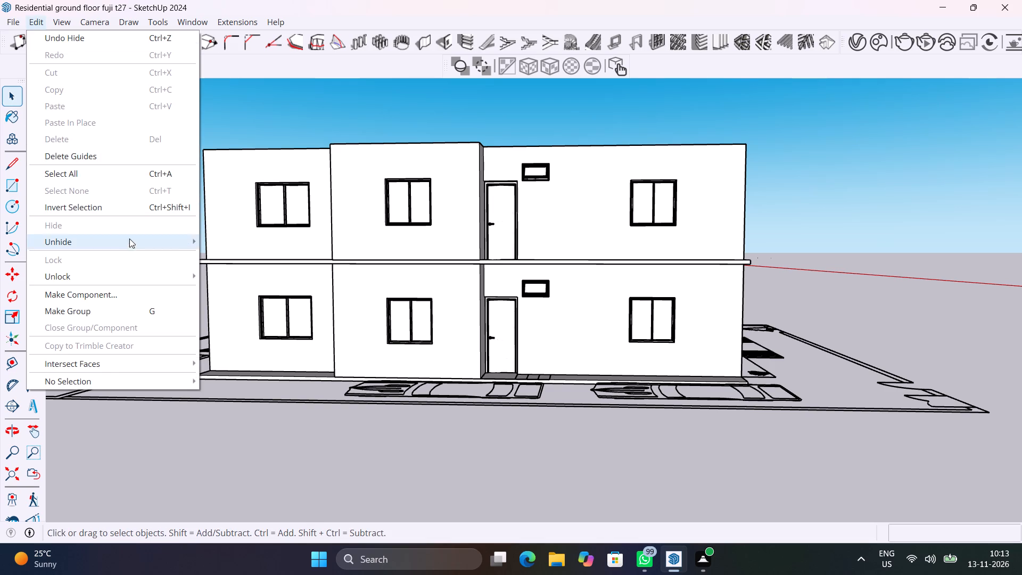
{"action": "left_click", "coordinate": [232, 259]}
Examine the roofed house from the parking-side facade and the outbuilding corner, including the slab overhangs and windows.
{"action": "middle_click_drag", "start_coordinate": [371, 184], "coordinate": [370, 214]}
{"action": "scroll", "coordinate": [371, 184], "scroll_direction": "up", "scroll_amount": 1}
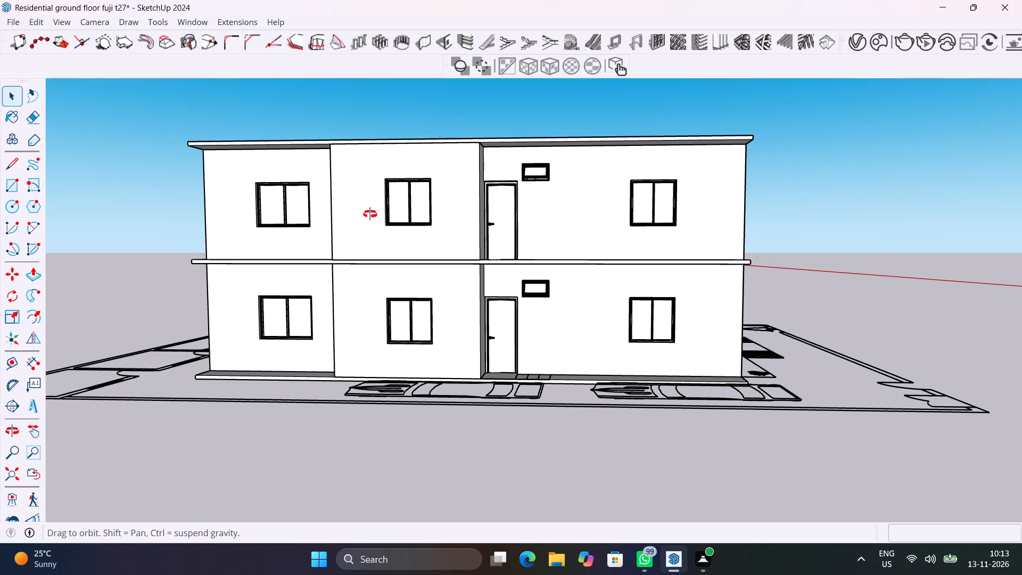
{"action": "middle_click_drag", "start_coordinate": [370, 214], "coordinate": [373, 239]}
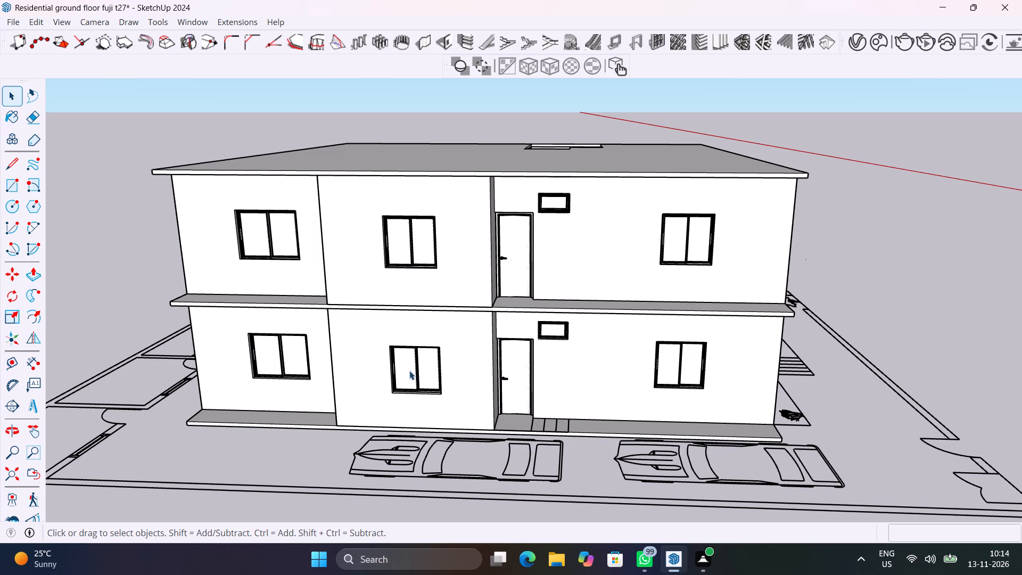
{"action": "middle_click_drag", "start_coordinate": [445, 415], "coordinate": [702, 443]}
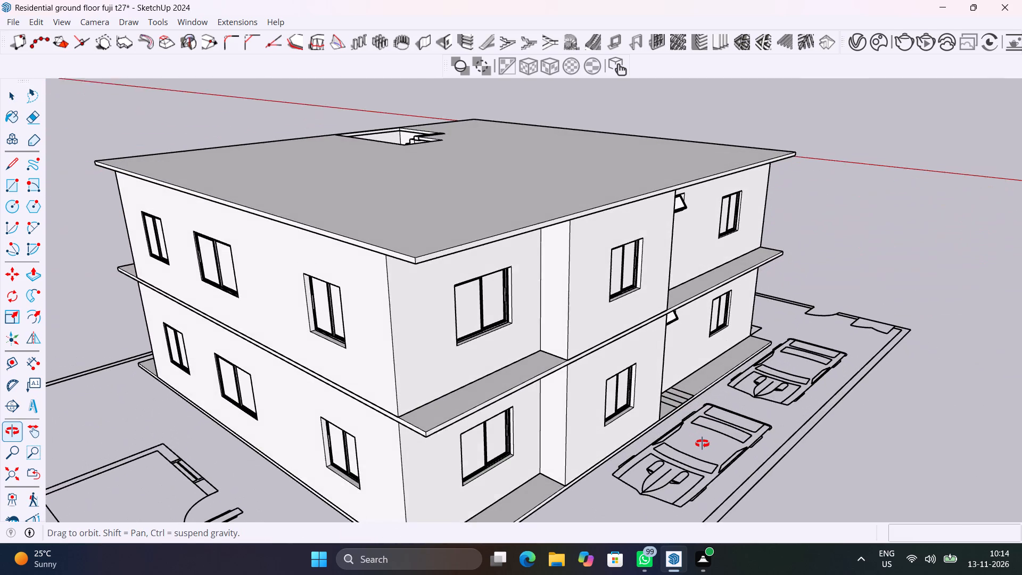
{"action": "middle_click_drag", "start_coordinate": [702, 443], "coordinate": [438, 433]}
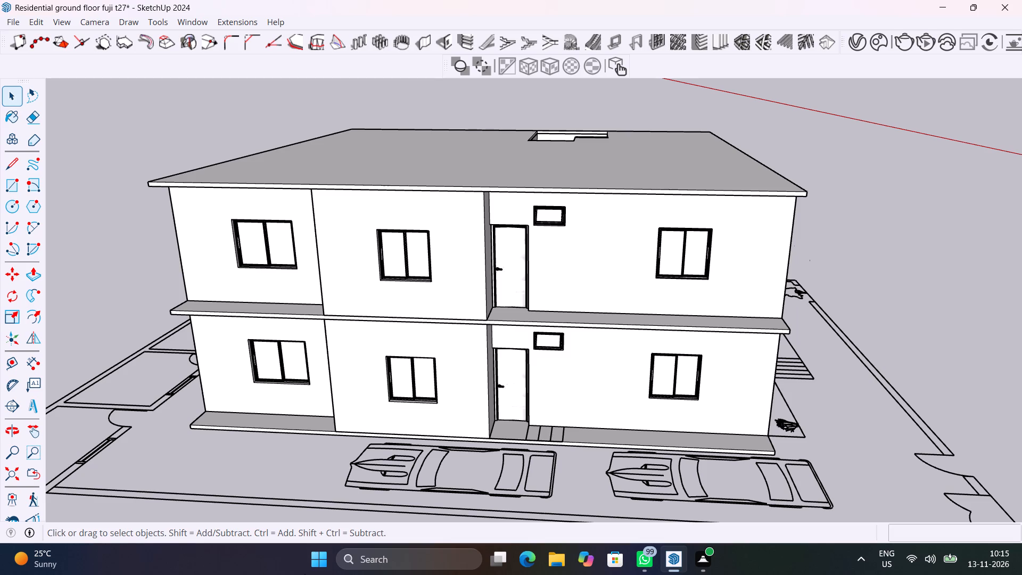
Examine the roofed house from the parking-side facade, the entrance-steps corner and the outbuilding corner, including windows and slab edges.
{"action": "middle_click_drag", "start_coordinate": [382, 428], "coordinate": [436, 365]}
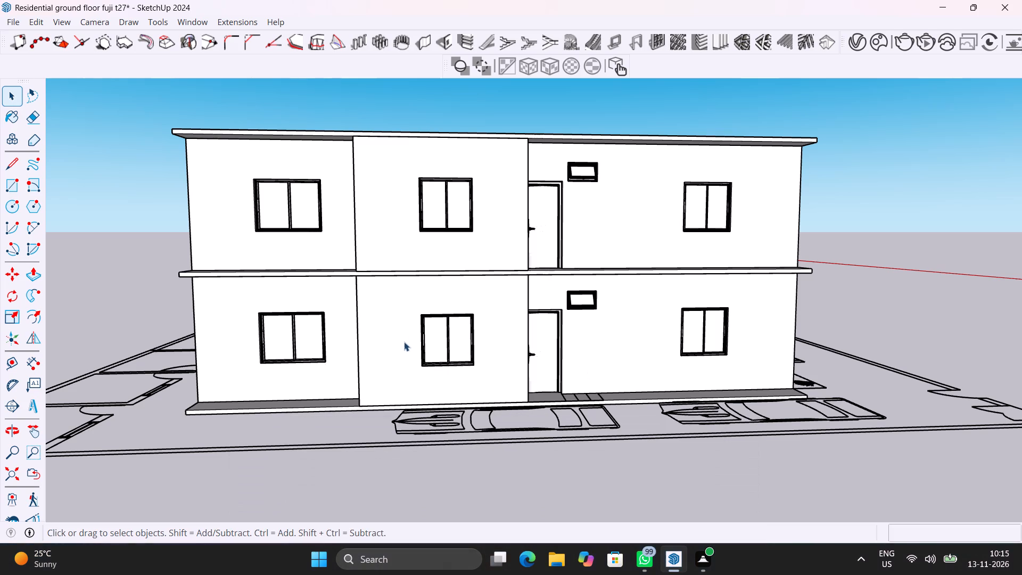
{"action": "middle_click_drag", "start_coordinate": [567, 364], "coordinate": [423, 384]}
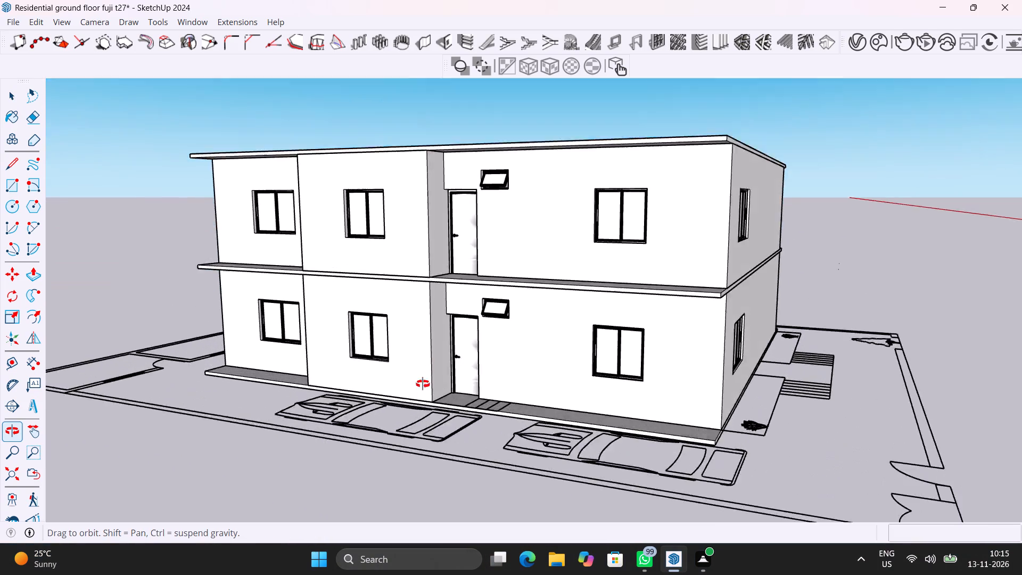
{"action": "middle_click_drag", "start_coordinate": [423, 384], "coordinate": [349, 377]}
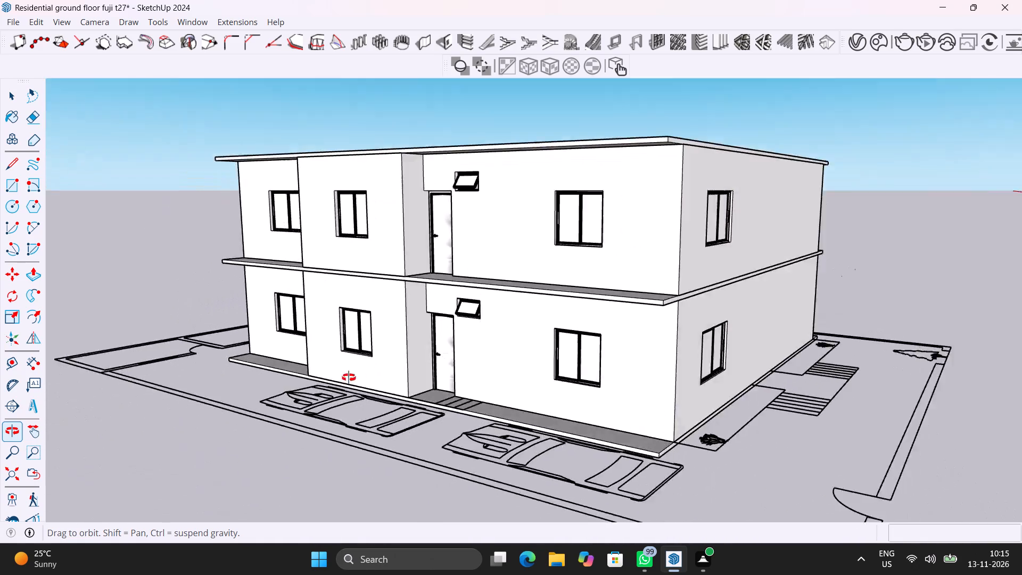
{"action": "middle_click_drag", "start_coordinate": [349, 377], "coordinate": [234, 417]}
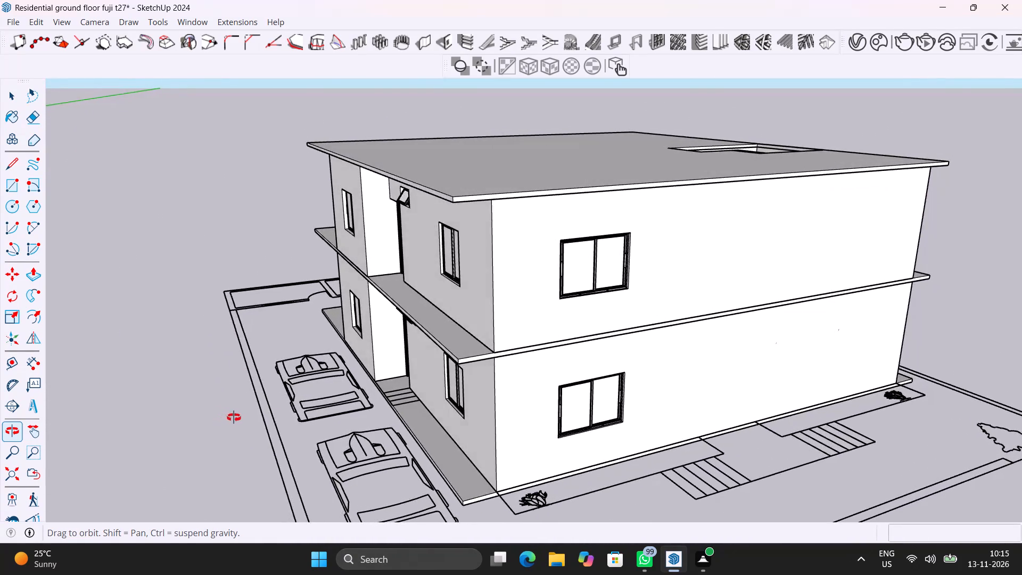
{"action": "middle_click_drag", "start_coordinate": [234, 417], "coordinate": [671, 350]}
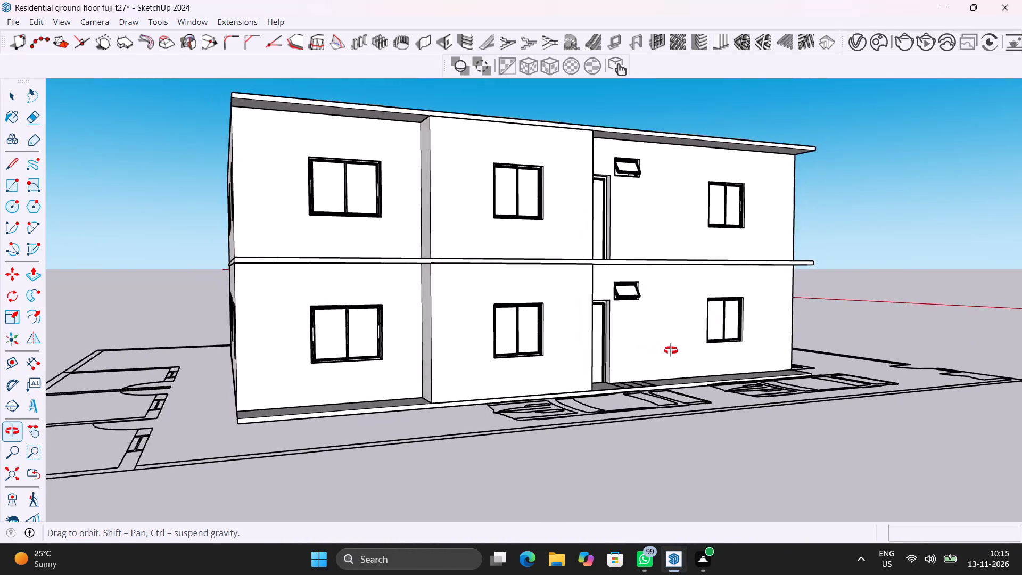
{"action": "middle_click_drag", "start_coordinate": [671, 350], "coordinate": [788, 355]}
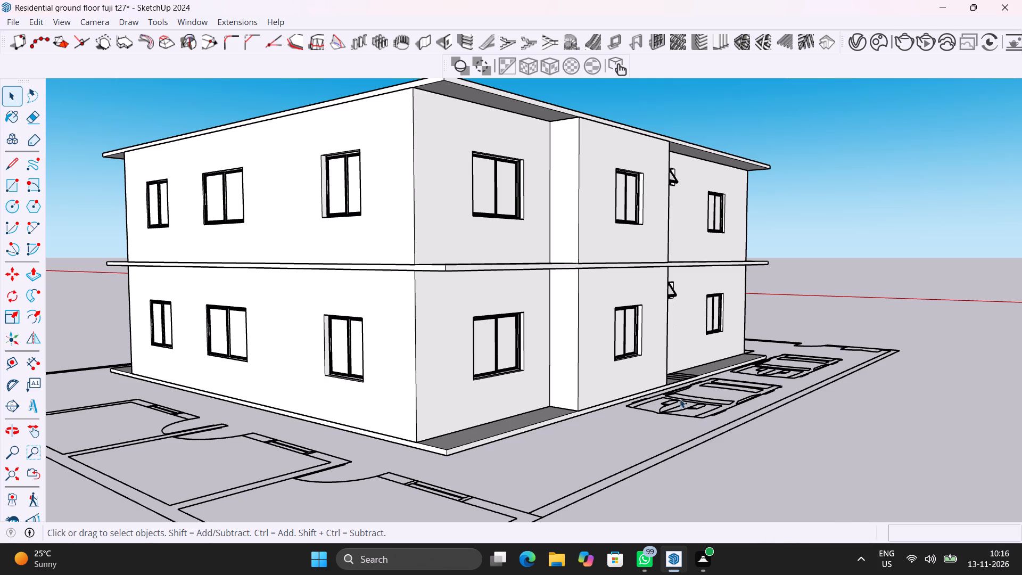
{"action": "scroll", "coordinate": [673, 425], "scroll_direction": "down", "scroll_amount": 2}
{"action": "scroll", "coordinate": [687, 430], "scroll_direction": "up", "scroll_amount": 1}
{"action": "middle_click_drag", "start_coordinate": [685, 429], "coordinate": [562, 425]}
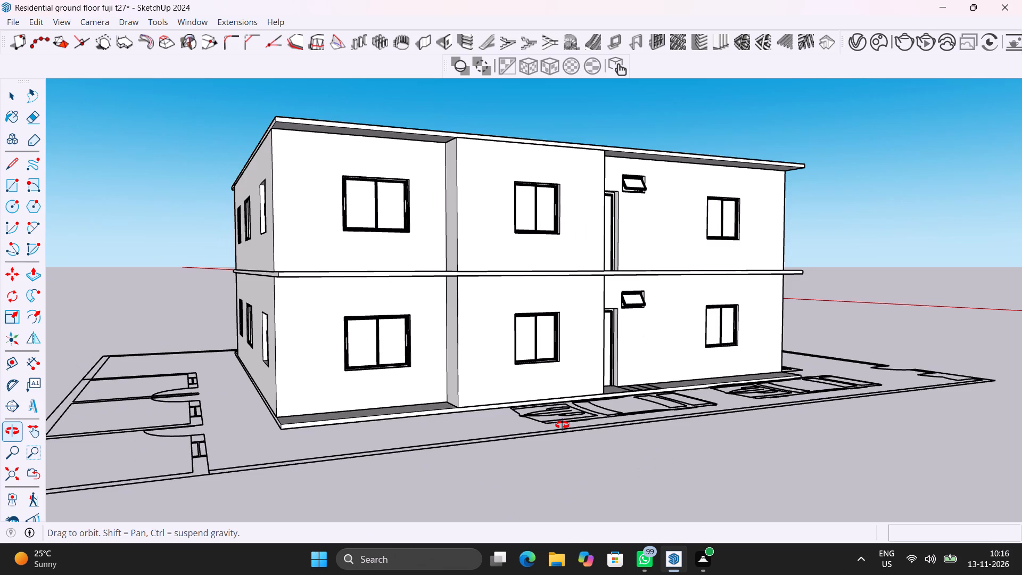
{"action": "middle_click_drag", "start_coordinate": [562, 425], "coordinate": [579, 475]}
Save the model with the roof slab shown.
{"action": "key", "text": "ctrl+s"}
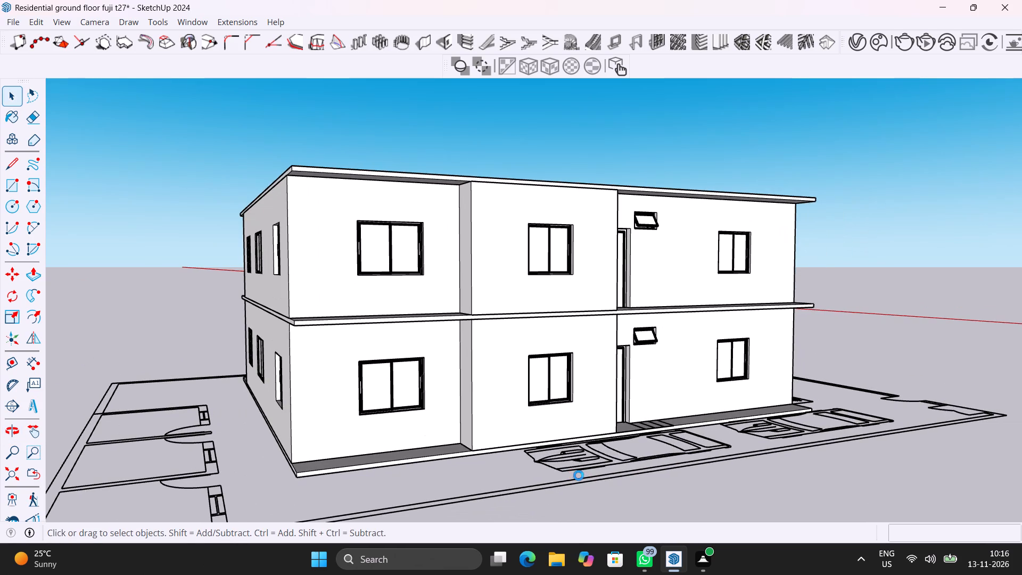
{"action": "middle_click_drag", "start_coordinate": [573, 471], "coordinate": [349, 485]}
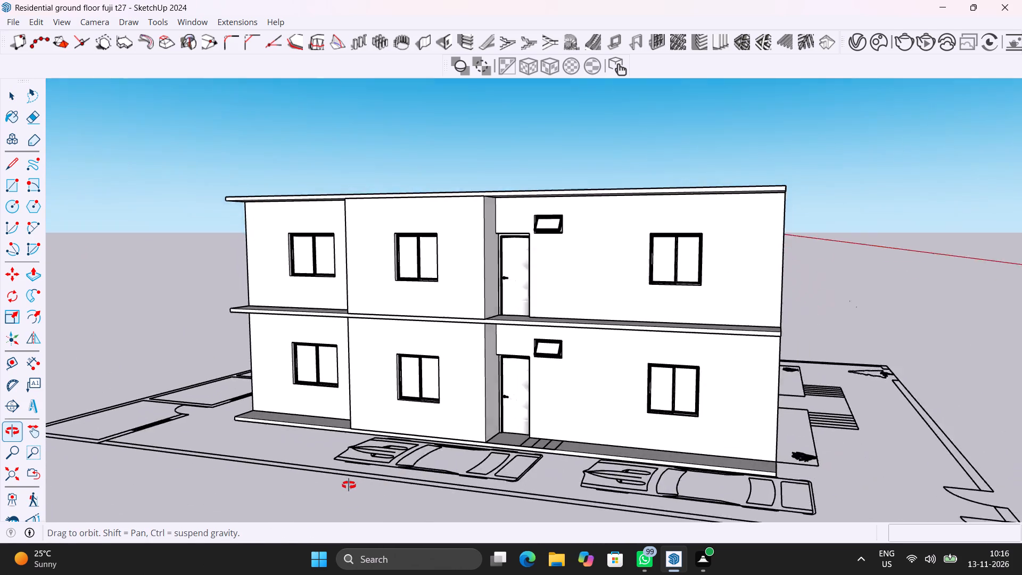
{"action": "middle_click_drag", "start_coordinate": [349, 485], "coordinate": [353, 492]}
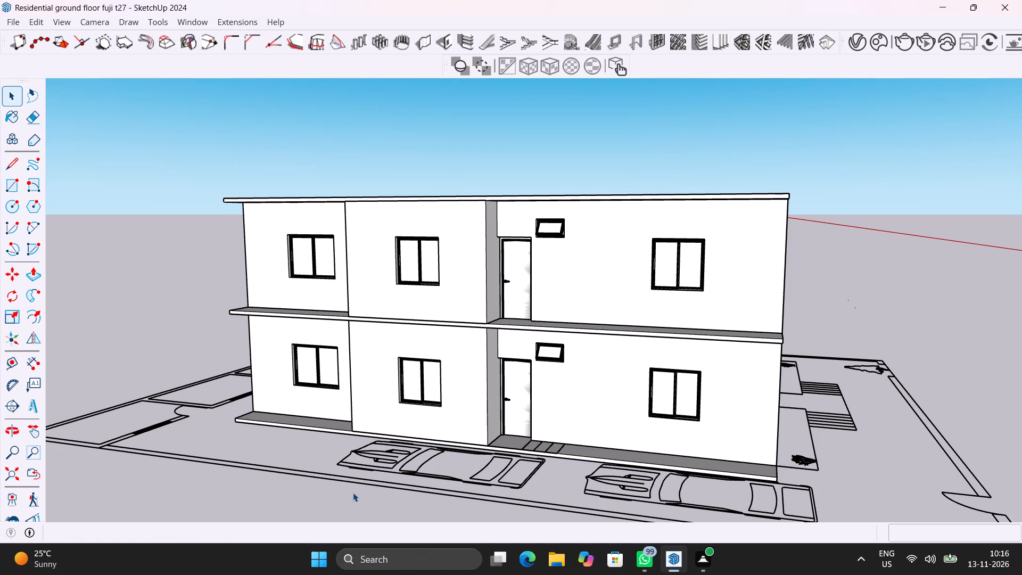
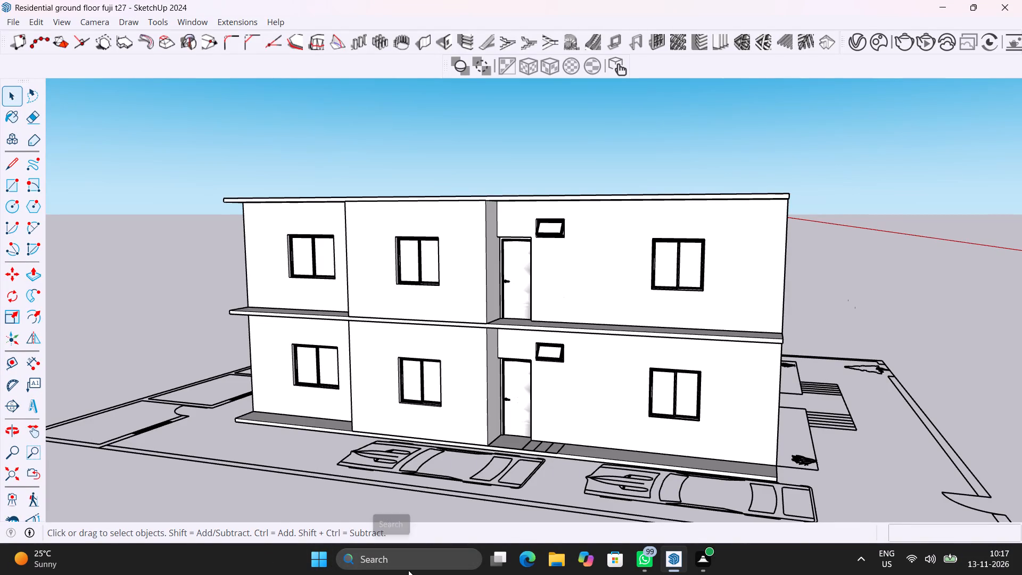
Examine the roofed house's parking-side facade from several angles, including both storeys' doors and windows and the slab overhangs.
{"action": "middle_click_drag", "start_coordinate": [617, 430], "coordinate": [686, 408]}
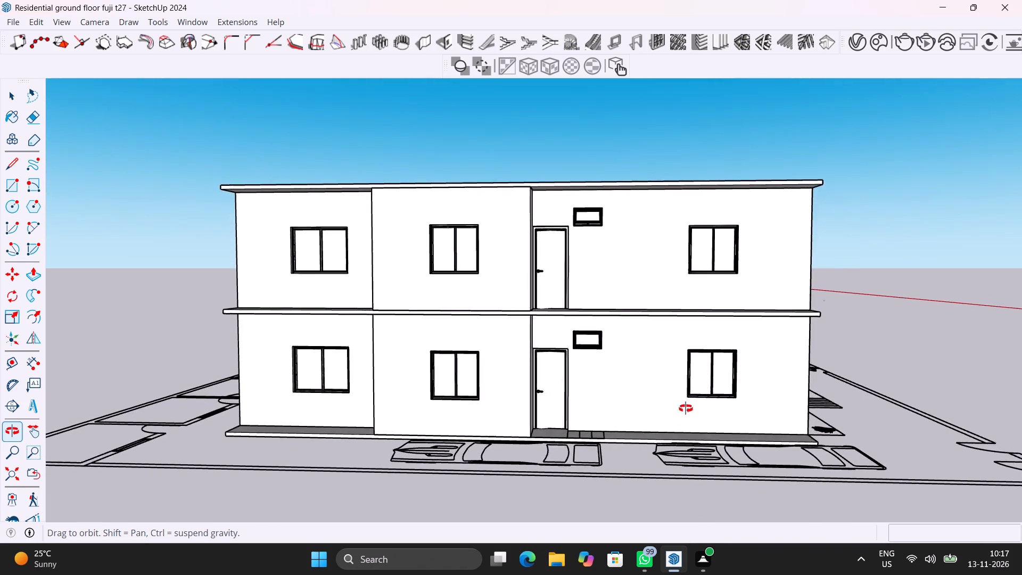
{"action": "middle_click_drag", "start_coordinate": [686, 408], "coordinate": [667, 440]}
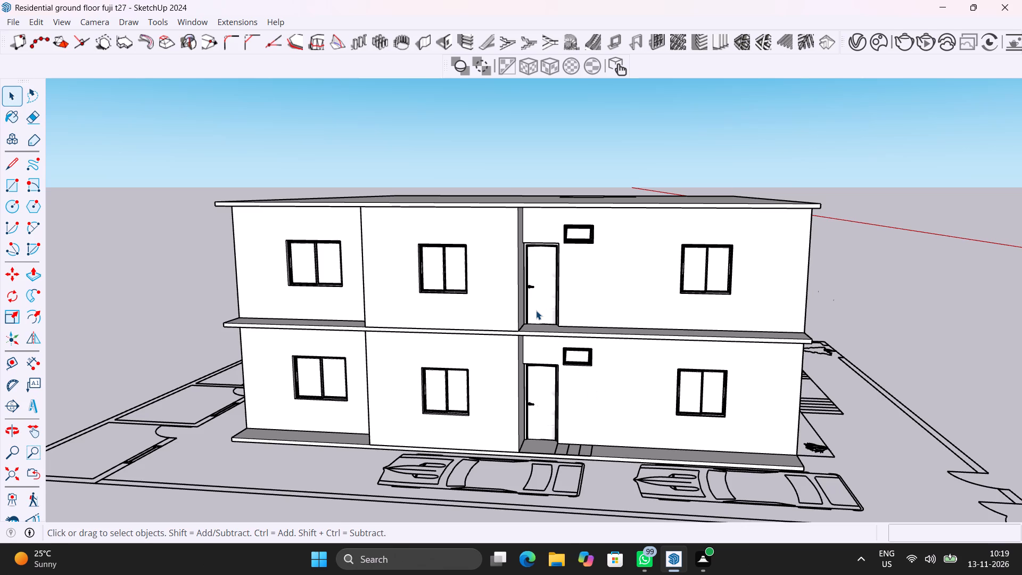
{"action": "scroll", "coordinate": [536, 310], "scroll_direction": "up", "scroll_amount": 4, "text": "ctrl"}
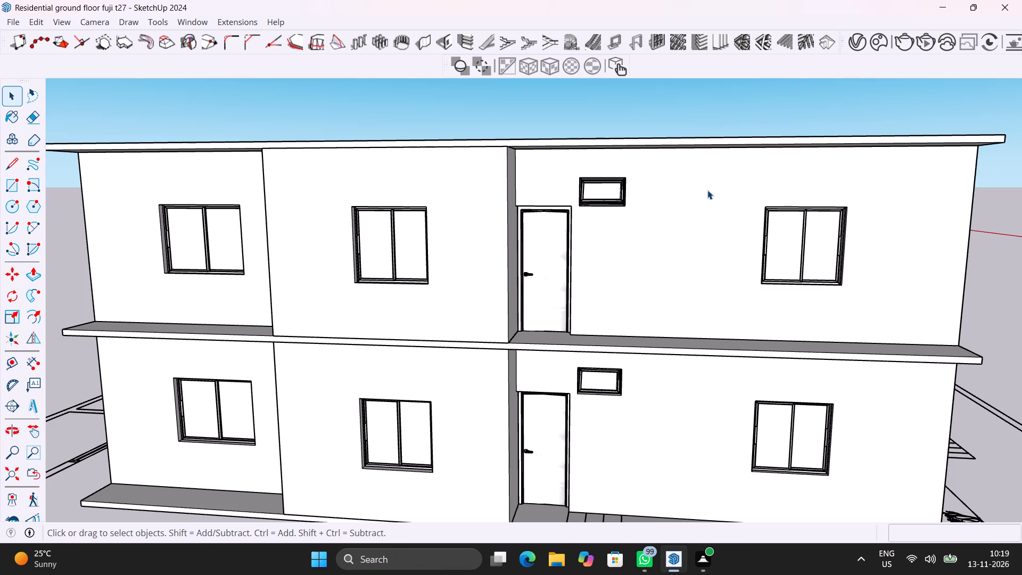
{"action": "scroll", "coordinate": [638, 247], "scroll_direction": "down", "scroll_amount": 2}
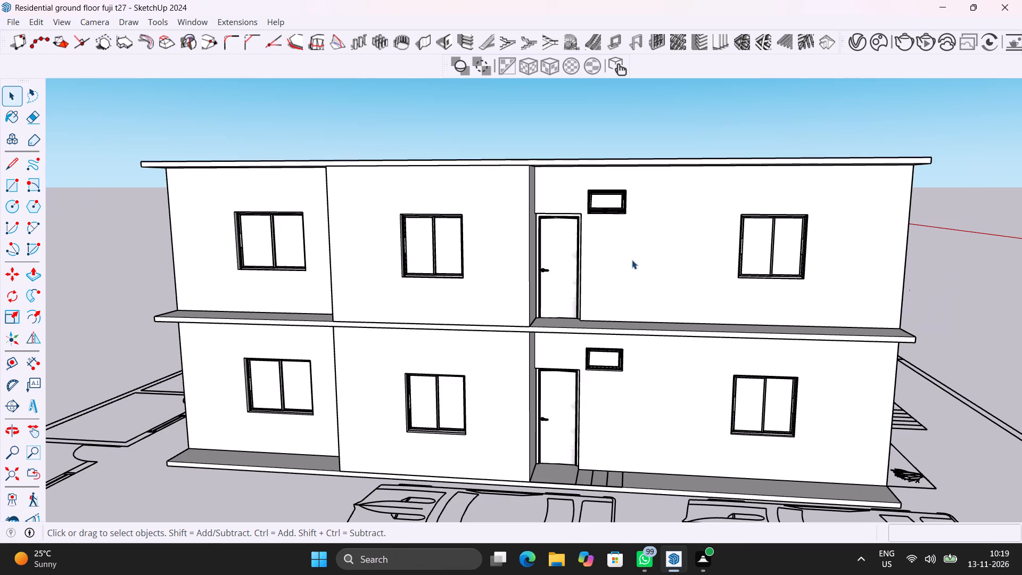
{"action": "middle_click_drag", "start_coordinate": [656, 274], "coordinate": [726, 241]}
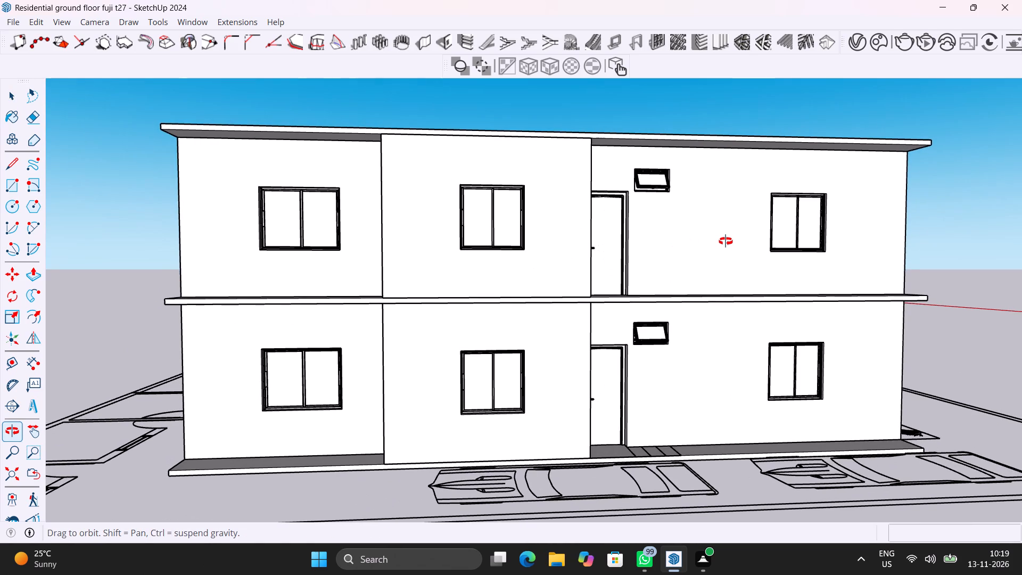
{"action": "middle_click_drag", "start_coordinate": [726, 241], "coordinate": [645, 237]}
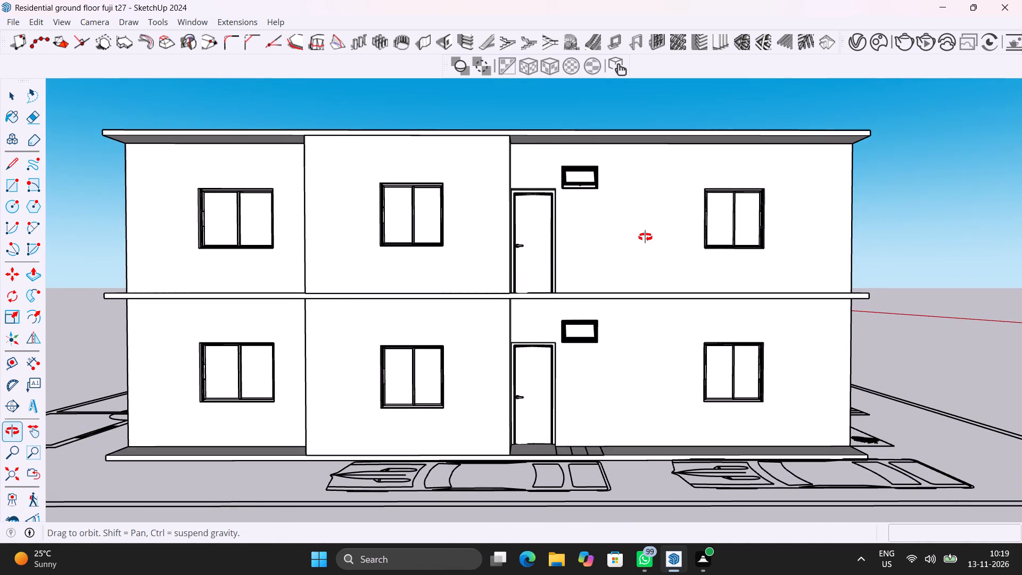
{"action": "middle_click_drag", "start_coordinate": [645, 237], "coordinate": [576, 242]}
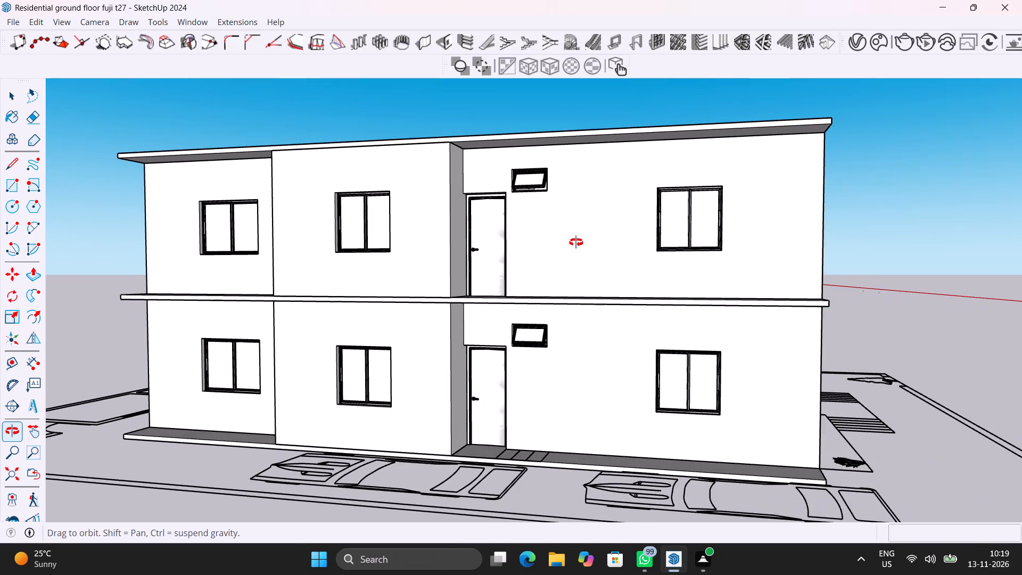
{"action": "middle_click_drag", "start_coordinate": [576, 242], "coordinate": [616, 243]}
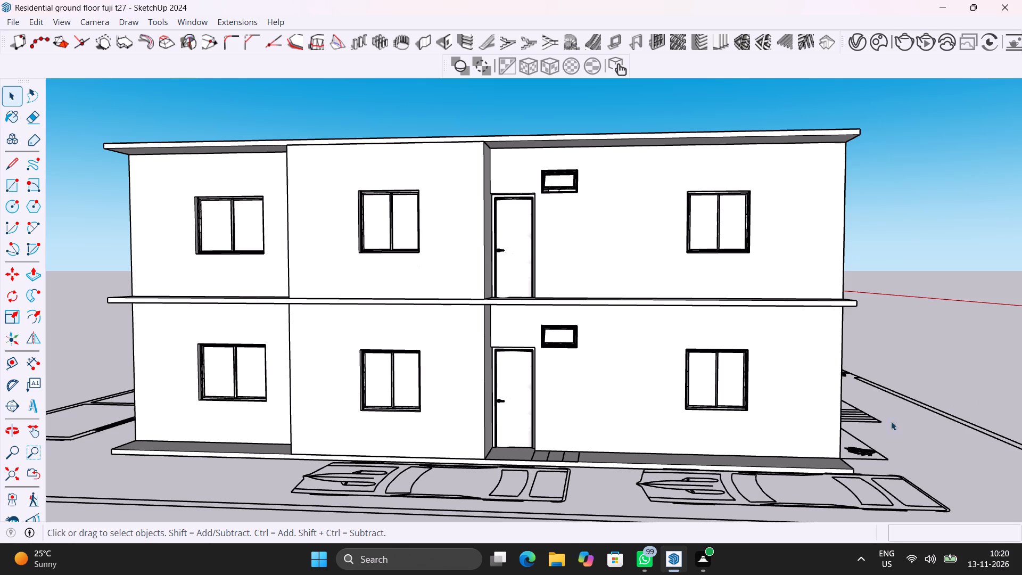
{"action": "left_click_drag", "start_coordinate": [1021, 520], "coordinate": [946, 444]}
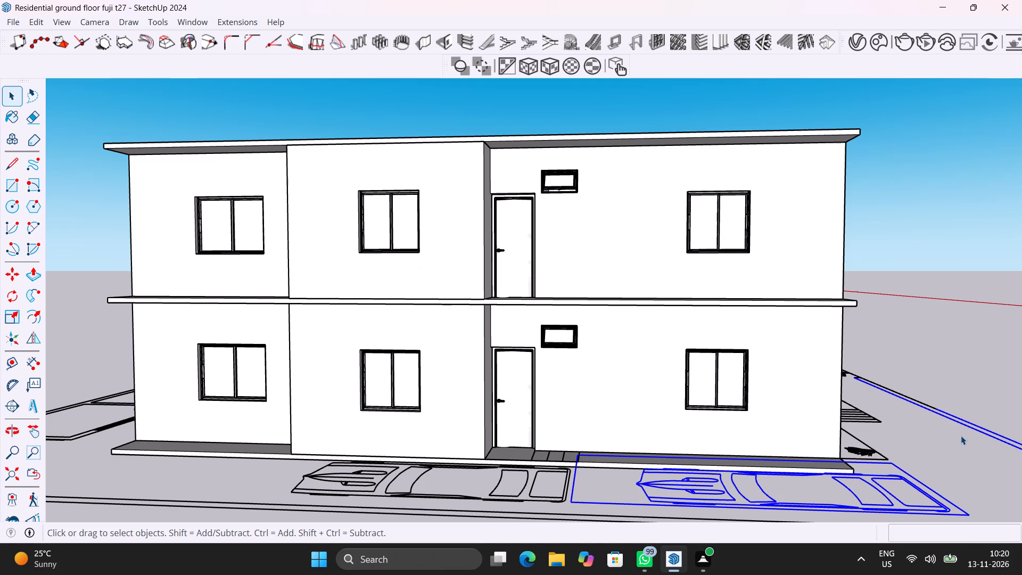
{"action": "left_click", "coordinate": [982, 359]}
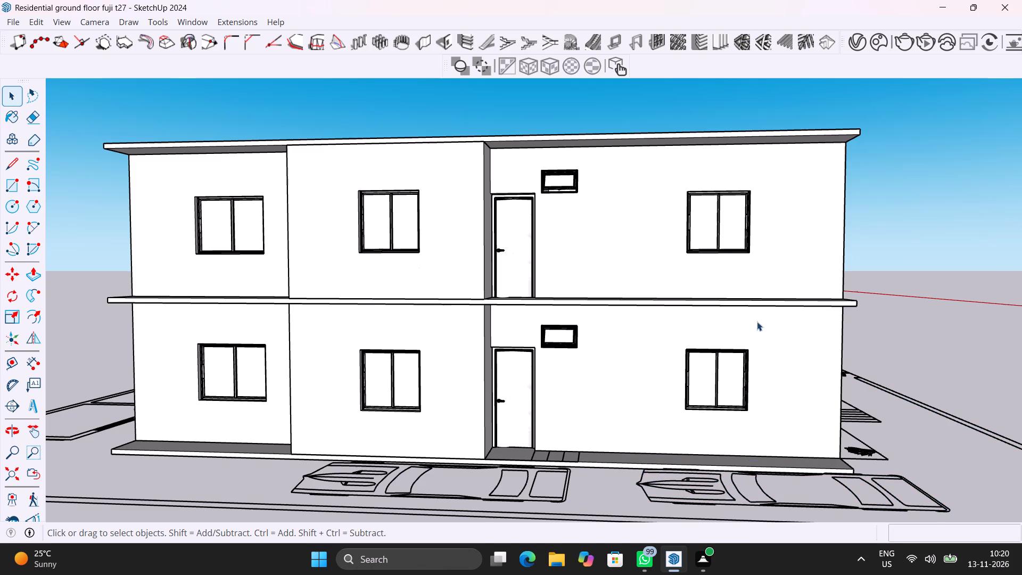
{"action": "middle_click_drag", "start_coordinate": [872, 333], "coordinate": [918, 338]}
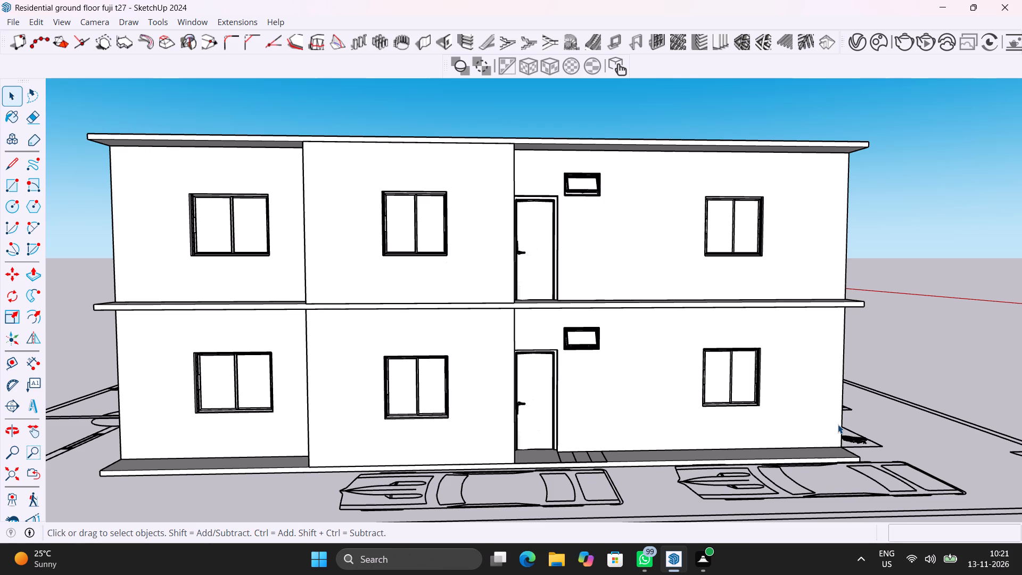
{"action": "scroll", "coordinate": [838, 424], "scroll_direction": "down", "scroll_amount": 1}
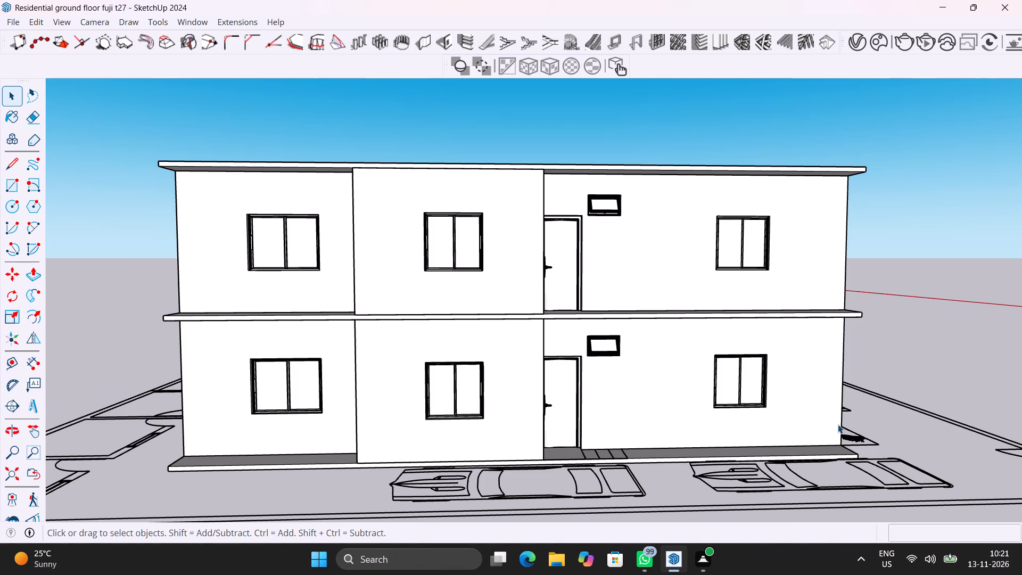
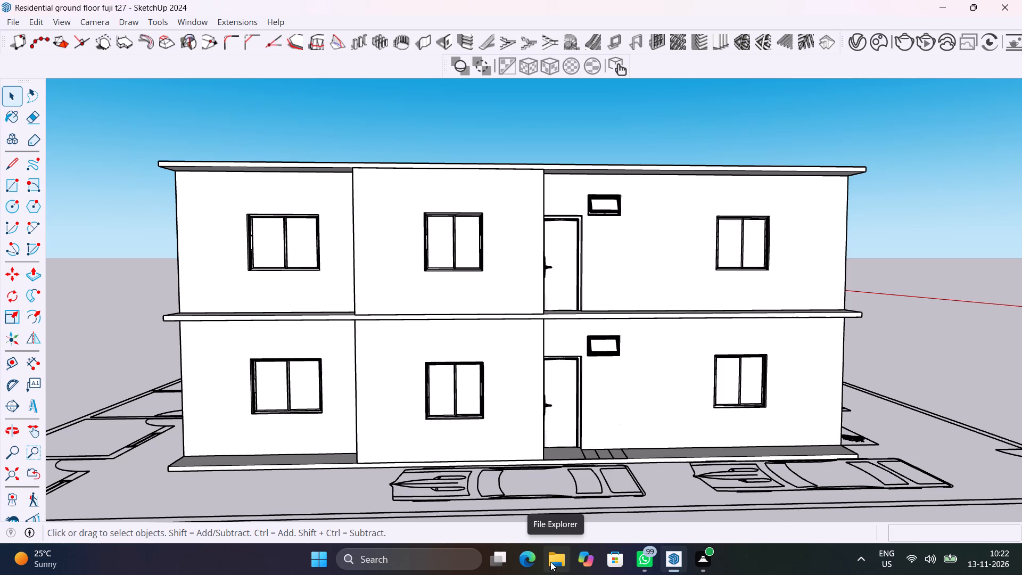
Inspect the parking-side facade and adjoining entrance-stair side of the house, including the windows, doors, slab edges and site outline.
{"action": "scroll", "coordinate": [550, 562], "scroll_direction": "down", "scroll_amount": 12}
{"action": "scroll", "coordinate": [605, 410], "scroll_direction": "down", "scroll_amount": 10}
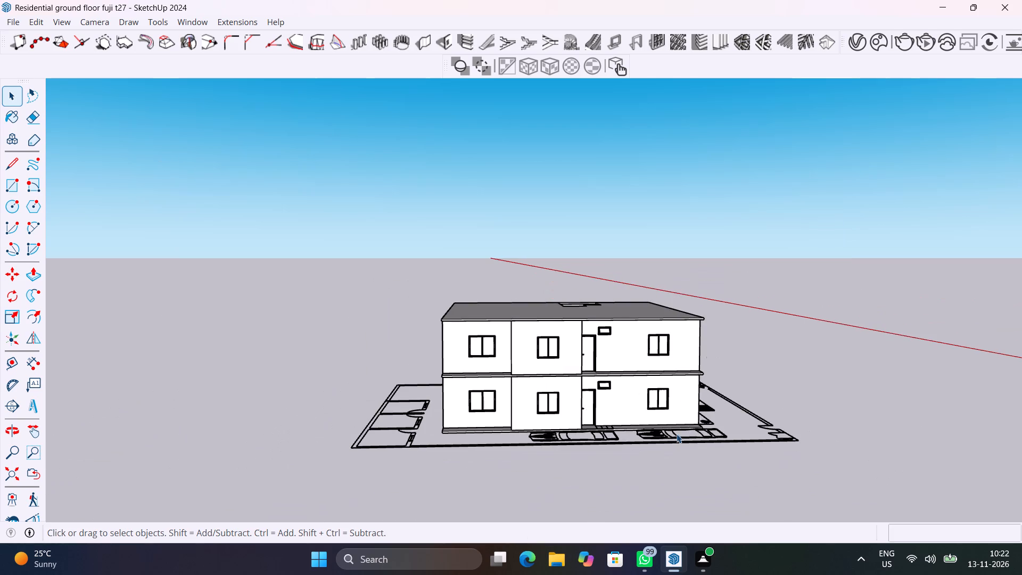
{"action": "middle_click_drag", "start_coordinate": [677, 434], "coordinate": [417, 429]}
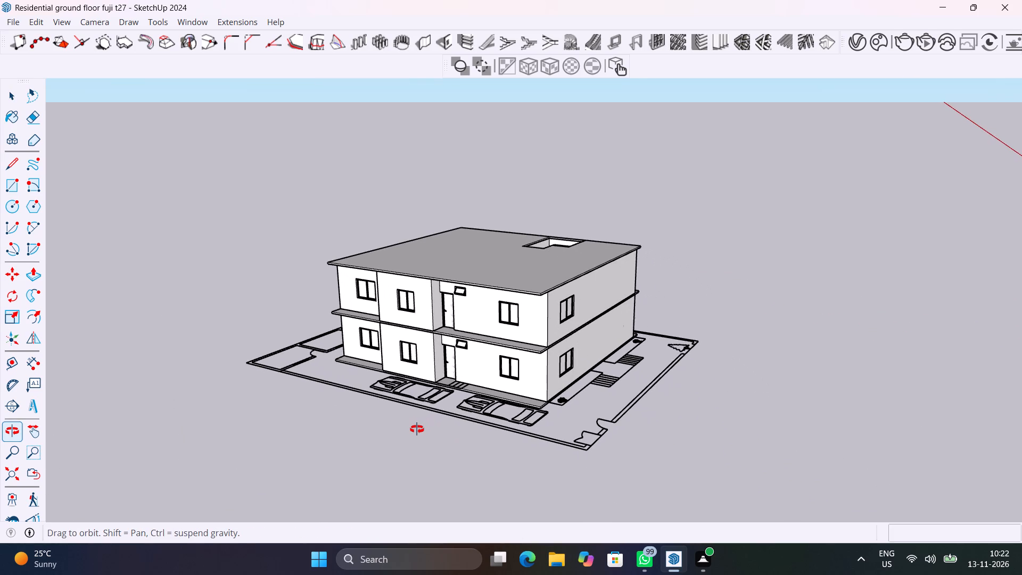
{"action": "middle_click_drag", "start_coordinate": [417, 429], "coordinate": [546, 399]}
{"action": "scroll", "coordinate": [642, 414], "scroll_direction": "up", "scroll_amount": 7}
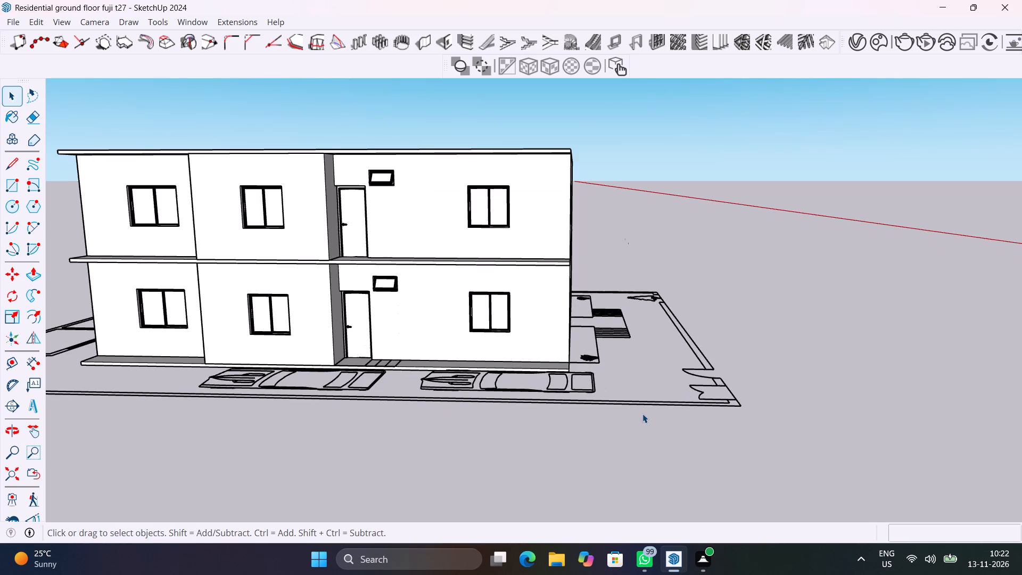
{"action": "scroll", "coordinate": [643, 414], "scroll_direction": "up", "scroll_amount": 4}
{"action": "middle_click_drag", "start_coordinate": [683, 417], "coordinate": [595, 442]}
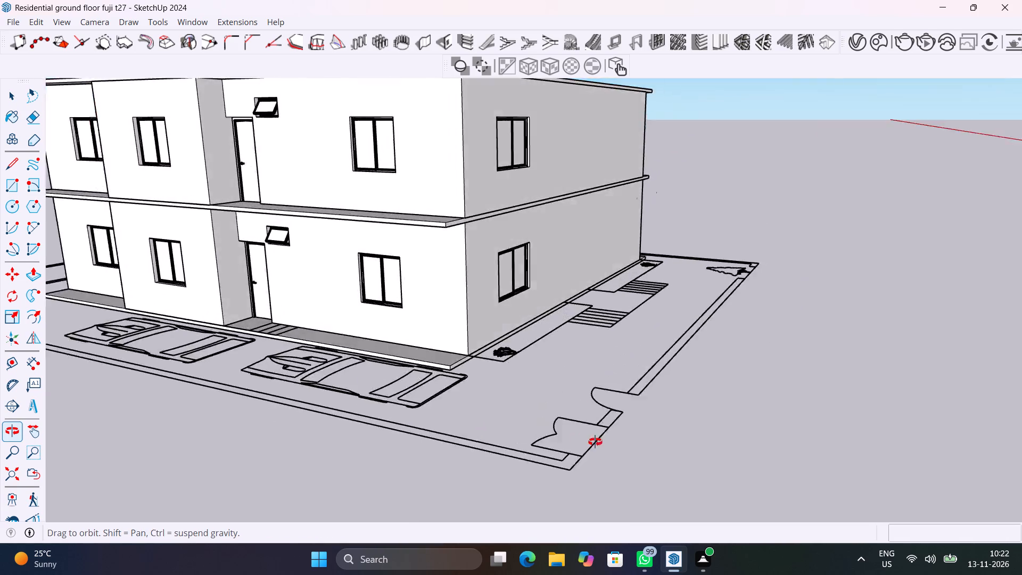
{"action": "middle_click_drag", "start_coordinate": [595, 442], "coordinate": [707, 451]}
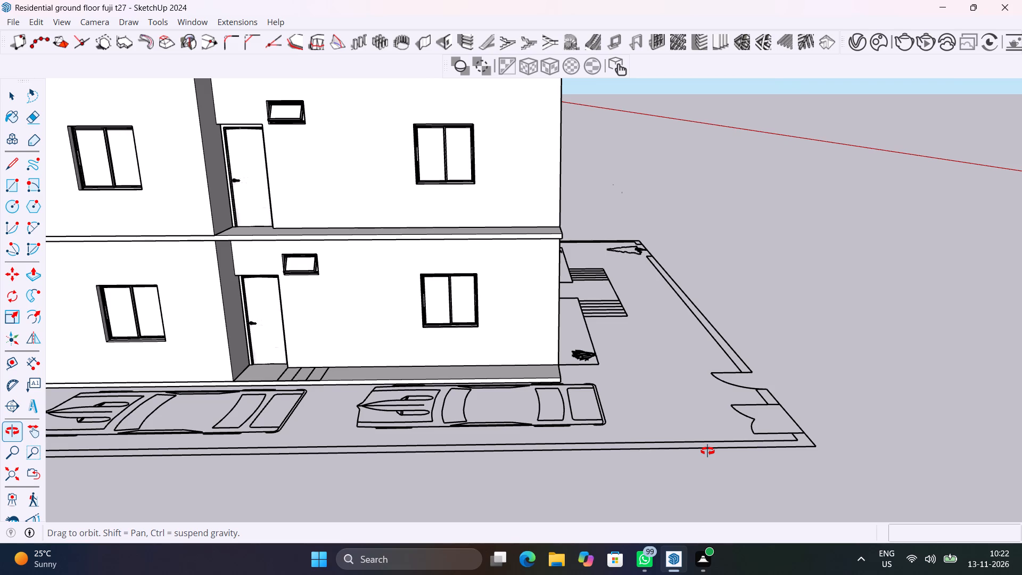
{"action": "middle_click_drag", "start_coordinate": [707, 451], "coordinate": [482, 447]}
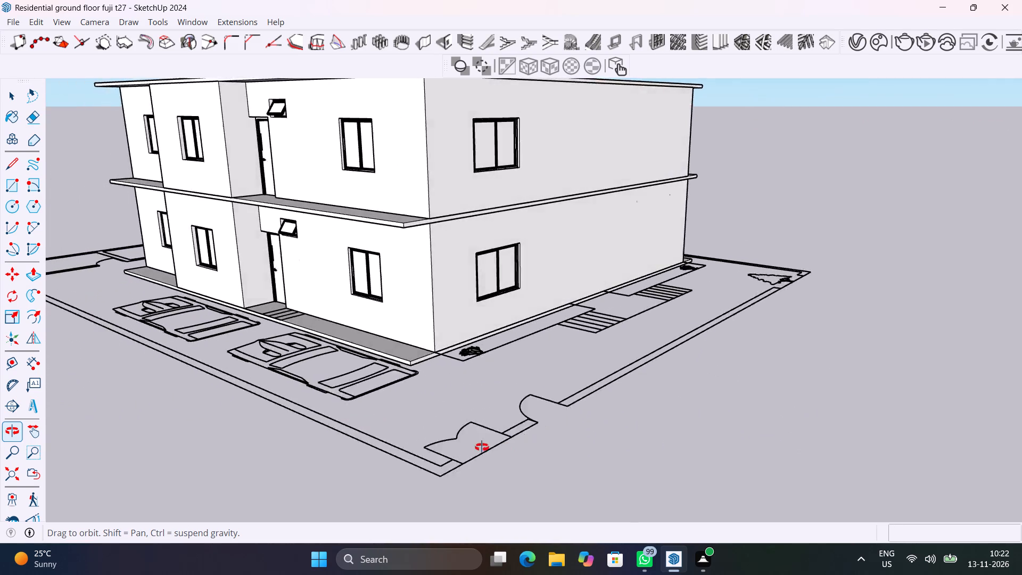
{"action": "middle_click_drag", "start_coordinate": [482, 447], "coordinate": [442, 450]}
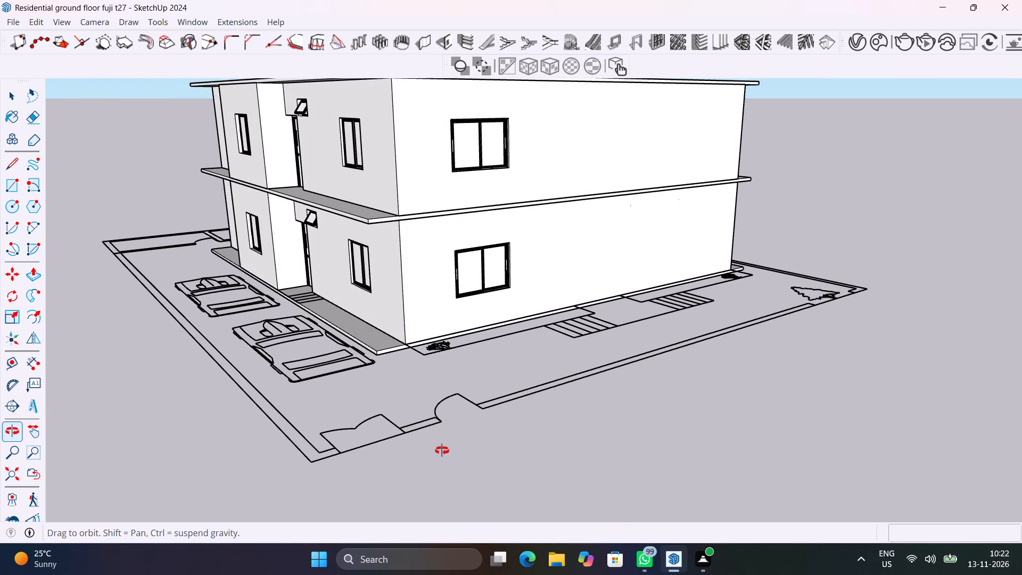
{"action": "middle_click_drag", "start_coordinate": [442, 450], "coordinate": [888, 465]}
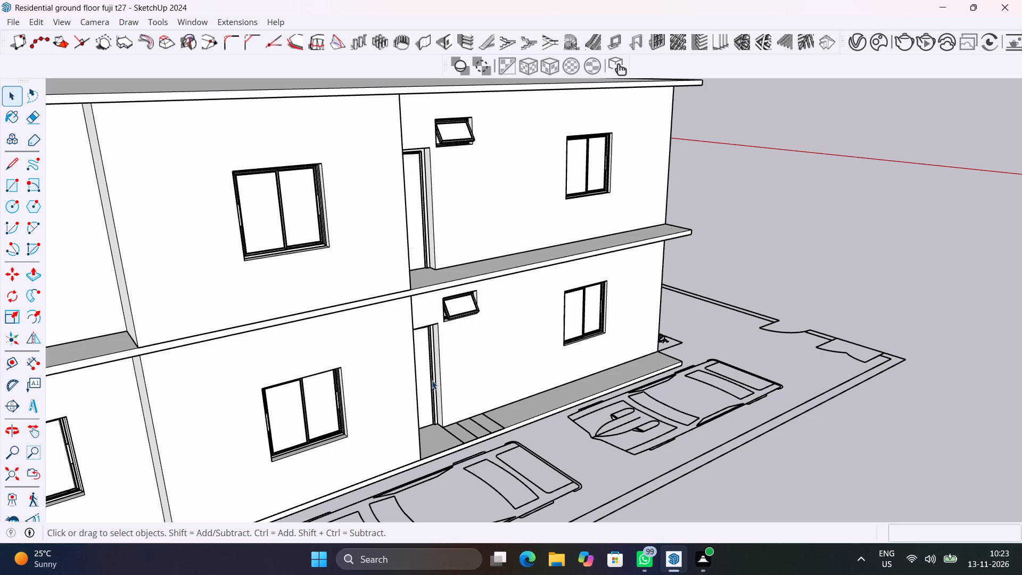
Inspect the whole roofed house from its opposite sides and the parking-side corner, including the roof slab's opening and overhangs.
{"action": "scroll", "coordinate": [432, 380], "scroll_direction": "down", "scroll_amount": 10}
{"action": "middle_click_drag", "start_coordinate": [431, 391], "coordinate": [657, 343]}
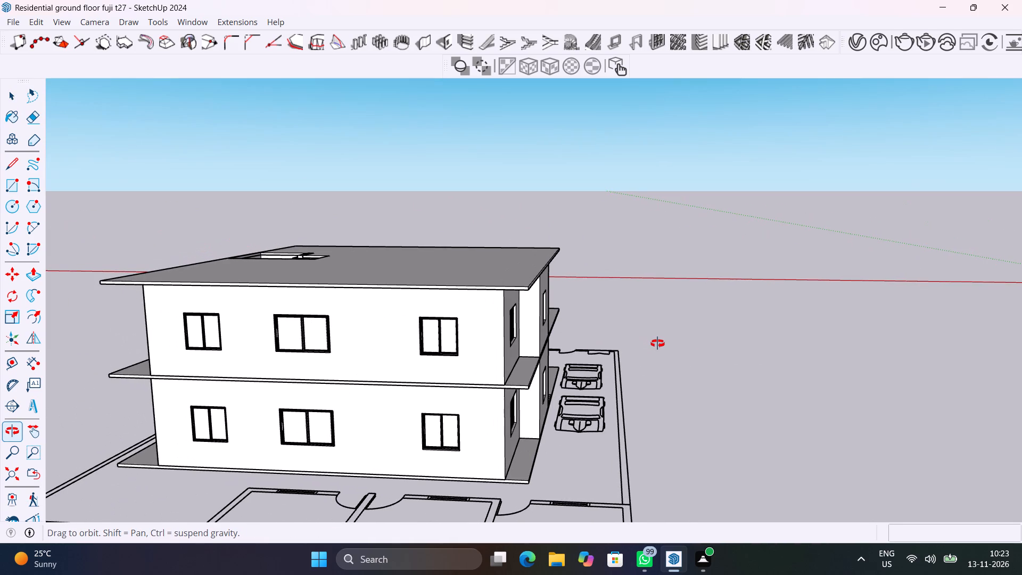
{"action": "middle_click_drag", "start_coordinate": [657, 343], "coordinate": [220, 405]}
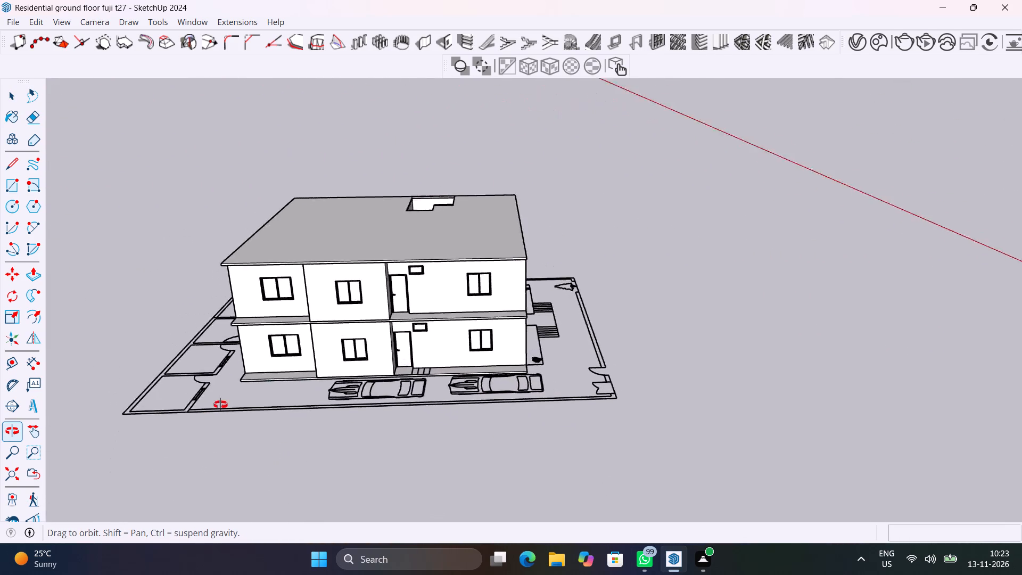
{"action": "middle_click_drag", "start_coordinate": [220, 405], "coordinate": [62, 418]}
{"action": "scroll", "coordinate": [571, 297], "scroll_direction": "up", "scroll_amount": 4}
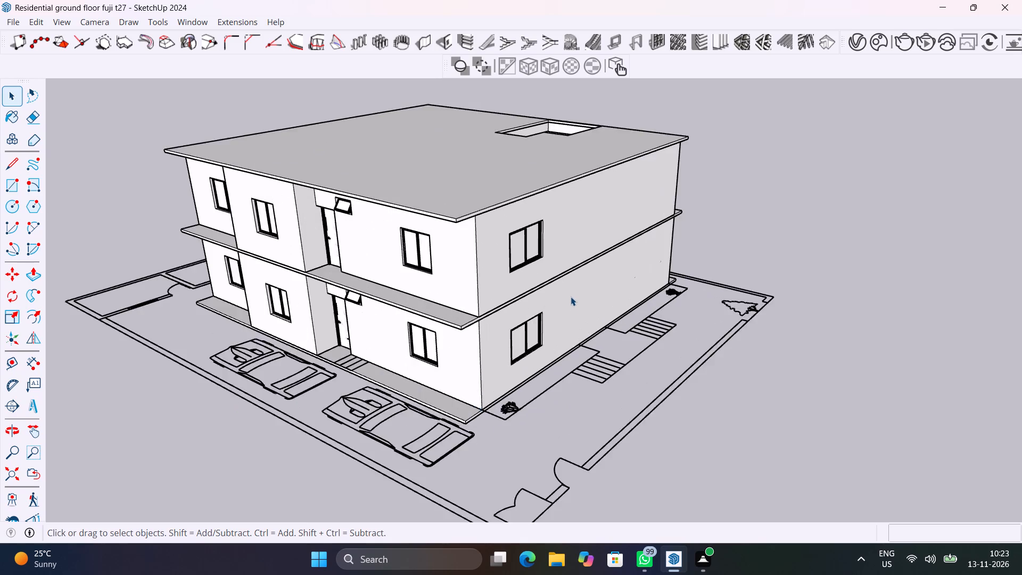
{"action": "scroll", "coordinate": [571, 297], "scroll_direction": "up", "scroll_amount": 3}
{"action": "middle_click_drag", "start_coordinate": [572, 297], "coordinate": [675, 335]}
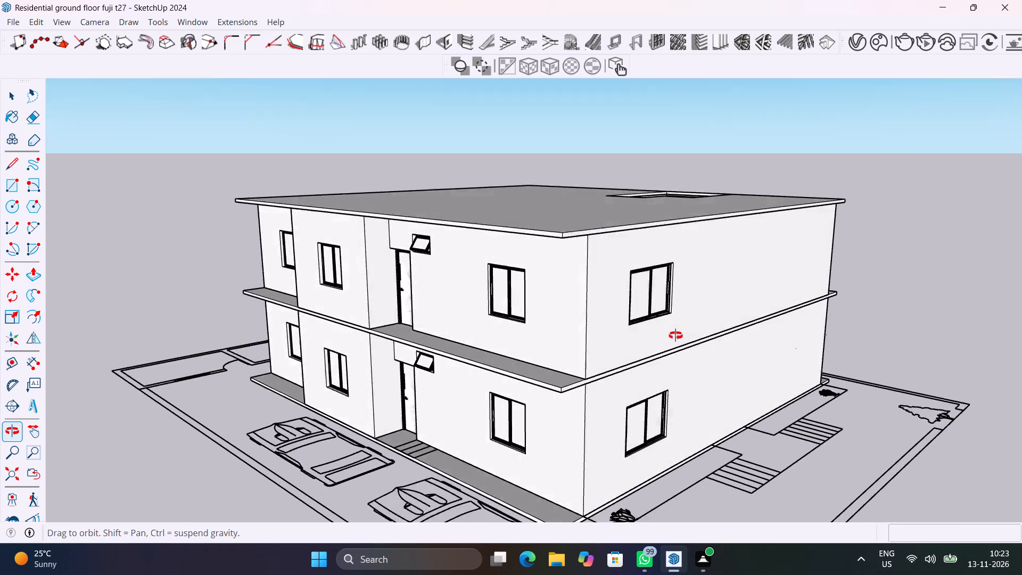
{"action": "middle_click_drag", "start_coordinate": [675, 335], "coordinate": [682, 330]}
{"action": "scroll", "coordinate": [682, 331], "scroll_direction": "up", "scroll_amount": 1}
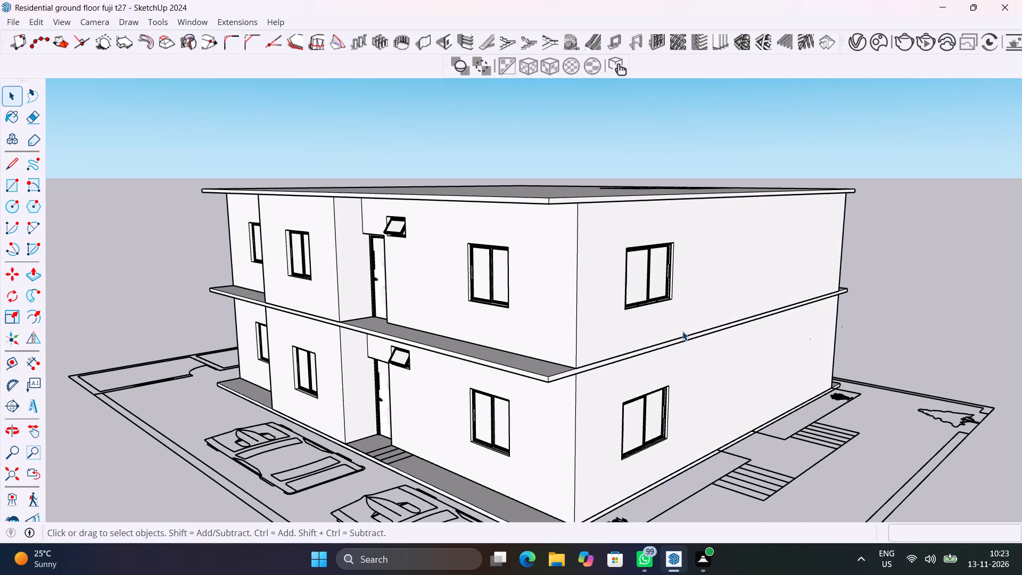
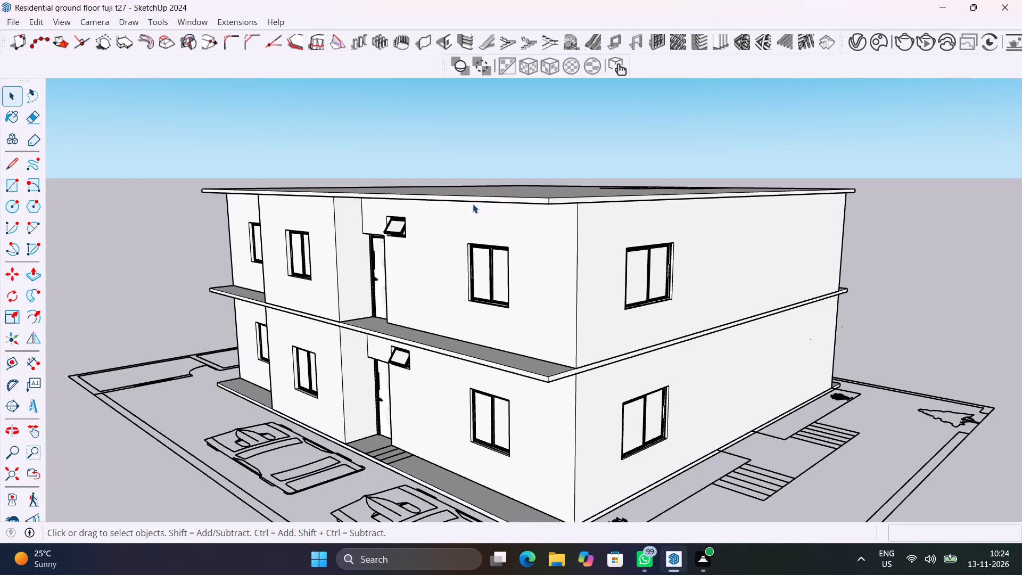
Inspect the roofed house from the parking-side facade, both adjoining corners and above, including the roof slab's opening over the staircase.
{"action": "scroll", "coordinate": [472, 204], "scroll_direction": "down", "scroll_amount": 2}
{"action": "scroll", "coordinate": [430, 198], "scroll_direction": "down", "scroll_amount": 1}
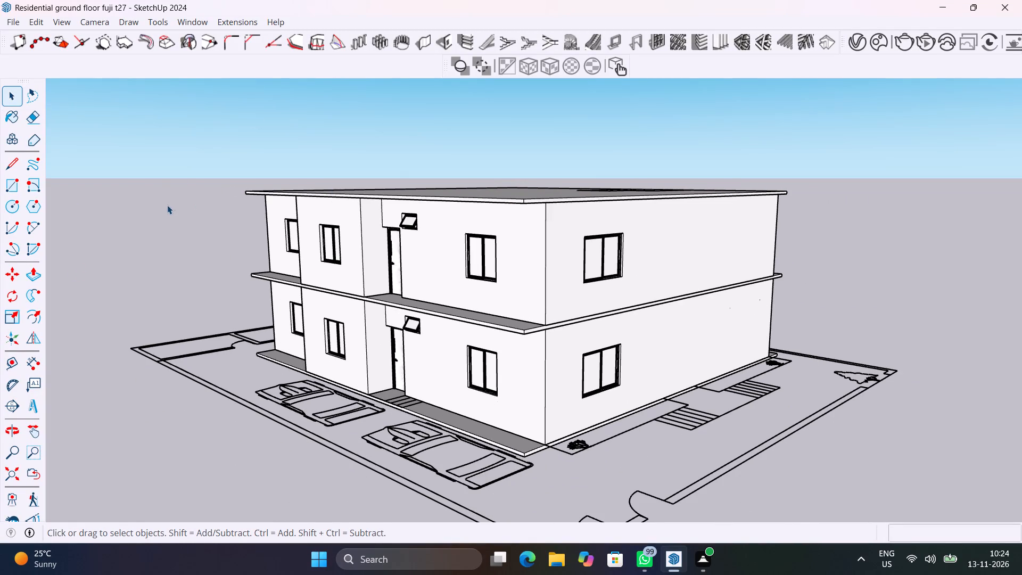
{"action": "middle_click_drag", "start_coordinate": [162, 205], "coordinate": [491, 202]}
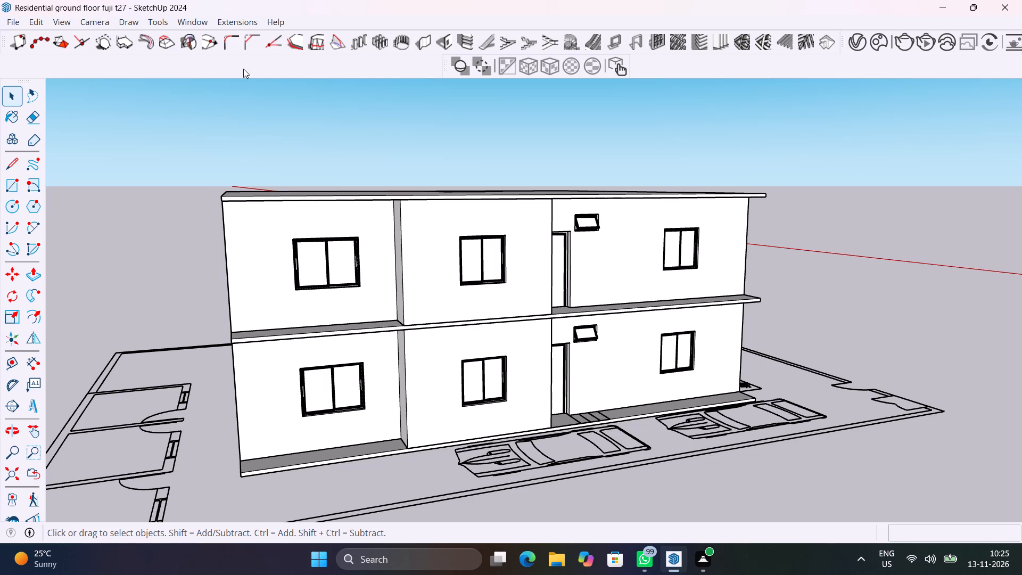
{"action": "scroll", "coordinate": [241, 69], "scroll_direction": "up", "scroll_amount": 1}
{"action": "middle_click_drag", "start_coordinate": [375, 167], "coordinate": [435, 301]}
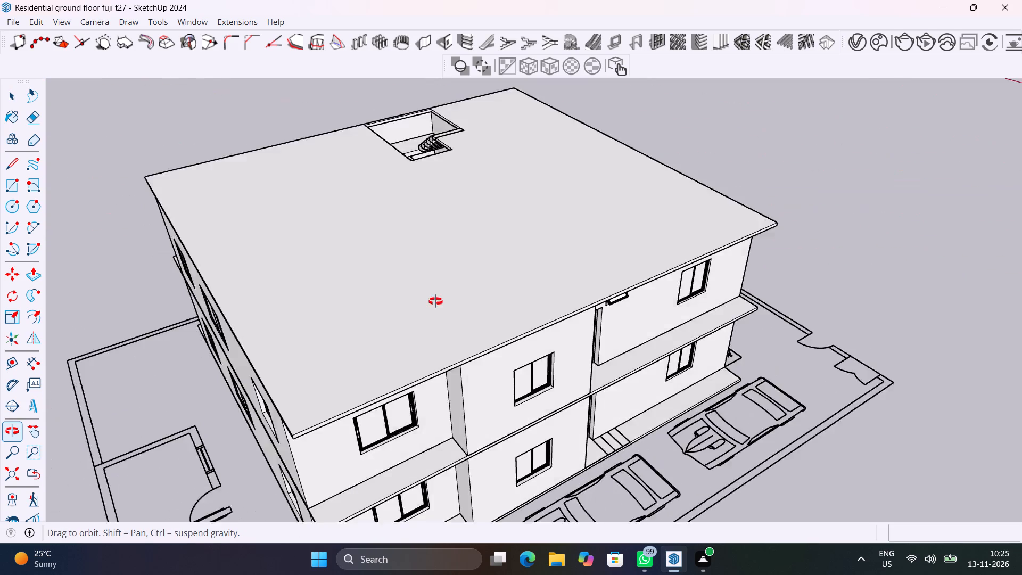
{"action": "middle_click_drag", "start_coordinate": [435, 301], "coordinate": [135, 158]}
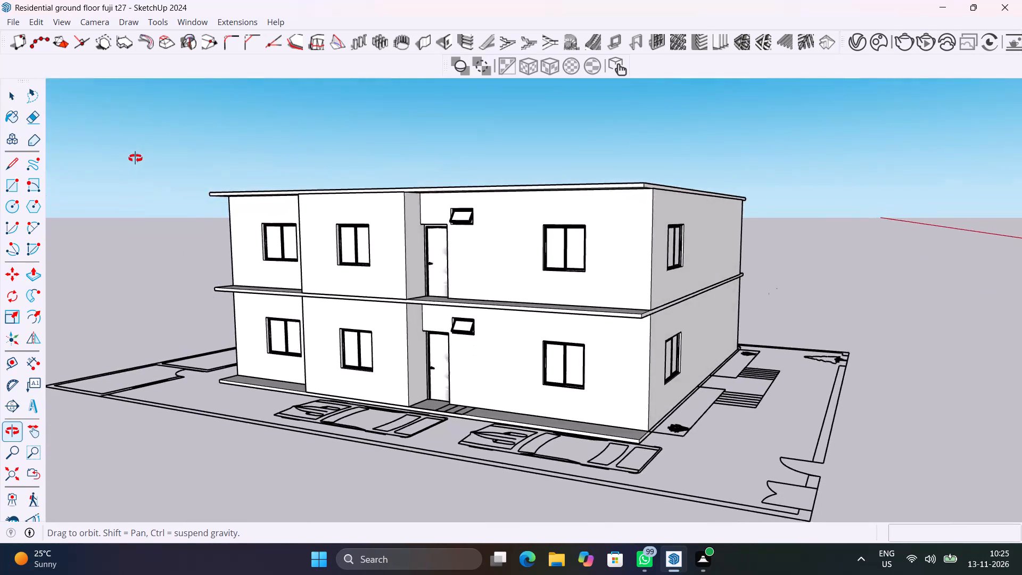
{"action": "middle_click_drag", "start_coordinate": [135, 158], "coordinate": [144, 168]}
{"action": "scroll", "coordinate": [184, 204], "scroll_direction": "up", "scroll_amount": 1}
{"action": "scroll", "coordinate": [249, 283], "scroll_direction": "down", "scroll_amount": 2}
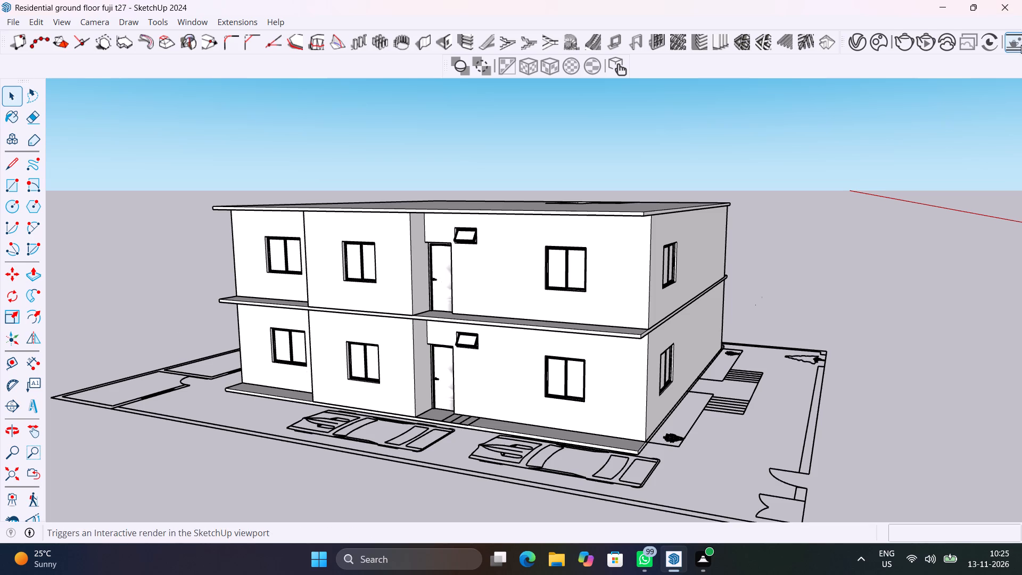
{"action": "scroll", "coordinate": [1021, 71], "scroll_direction": "down", "scroll_amount": 1}
{"action": "scroll", "coordinate": [1021, 40], "scroll_direction": "up", "scroll_amount": 1}
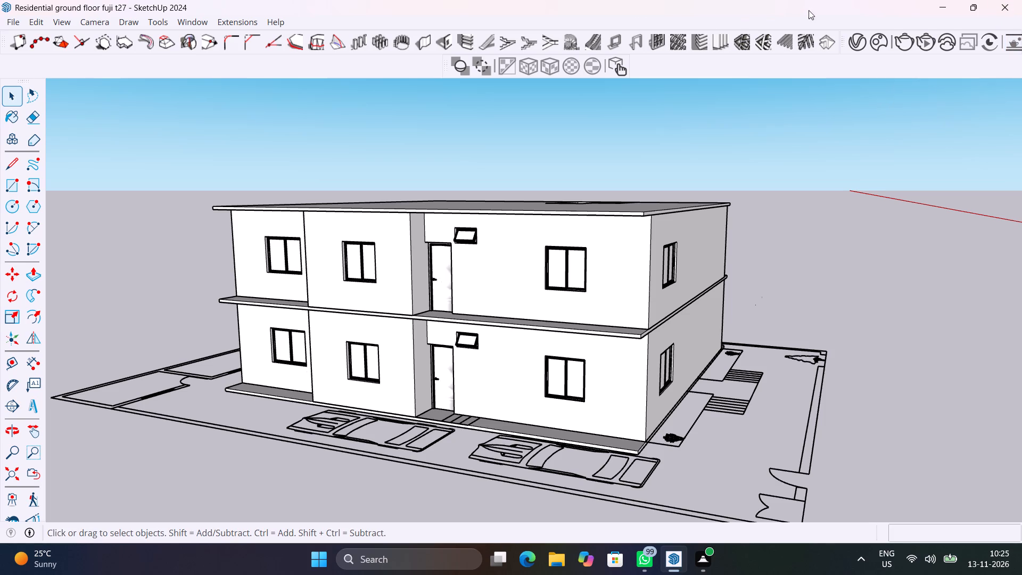
{"action": "scroll", "coordinate": [829, 10], "scroll_direction": "down", "scroll_amount": 1}
{"action": "scroll", "coordinate": [913, 17], "scroll_direction": "down", "scroll_amount": 1}
{"action": "middle_click_drag", "start_coordinate": [941, 14], "coordinate": [828, 130]}
{"action": "middle_click_drag", "start_coordinate": [828, 130], "coordinate": [818, 124]}
{"action": "middle_click_drag", "start_coordinate": [869, 138], "coordinate": [657, 178]}
{"action": "scroll", "coordinate": [863, 144], "scroll_direction": "down", "scroll_amount": 1}
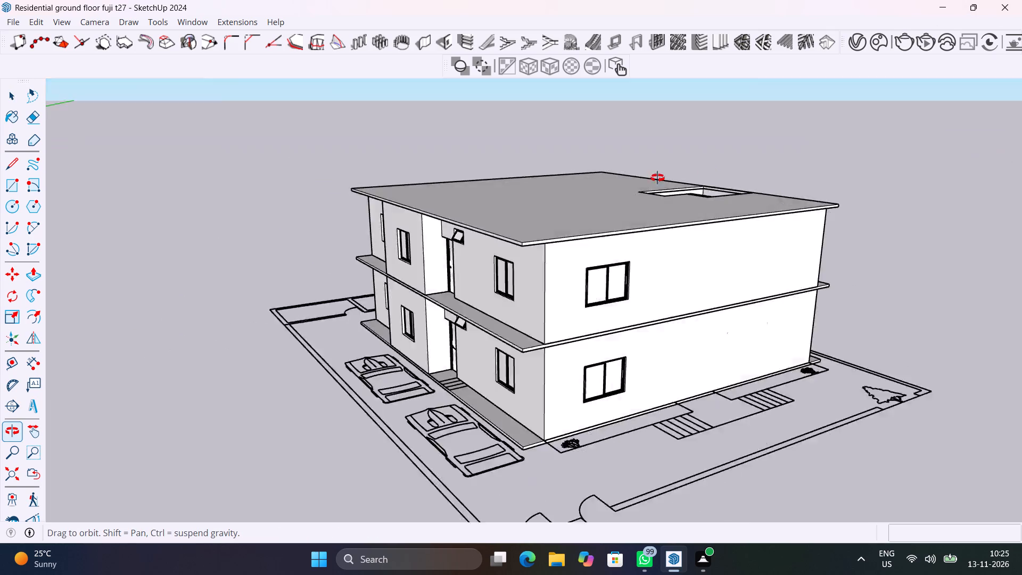
{"action": "middle_click_drag", "start_coordinate": [657, 178], "coordinate": [339, 298]}
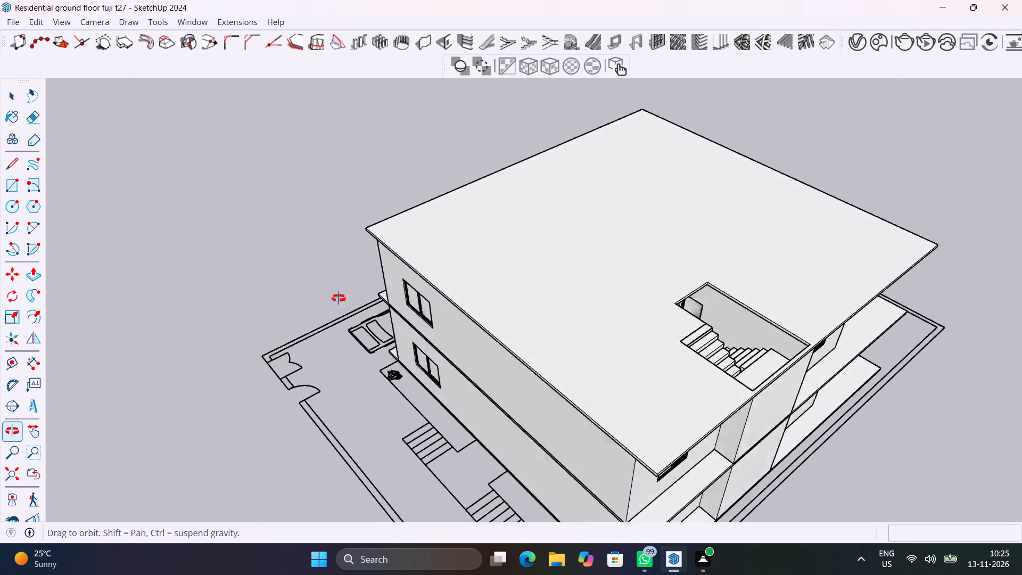
{"action": "middle_click_drag", "start_coordinate": [339, 298], "coordinate": [972, 184]}
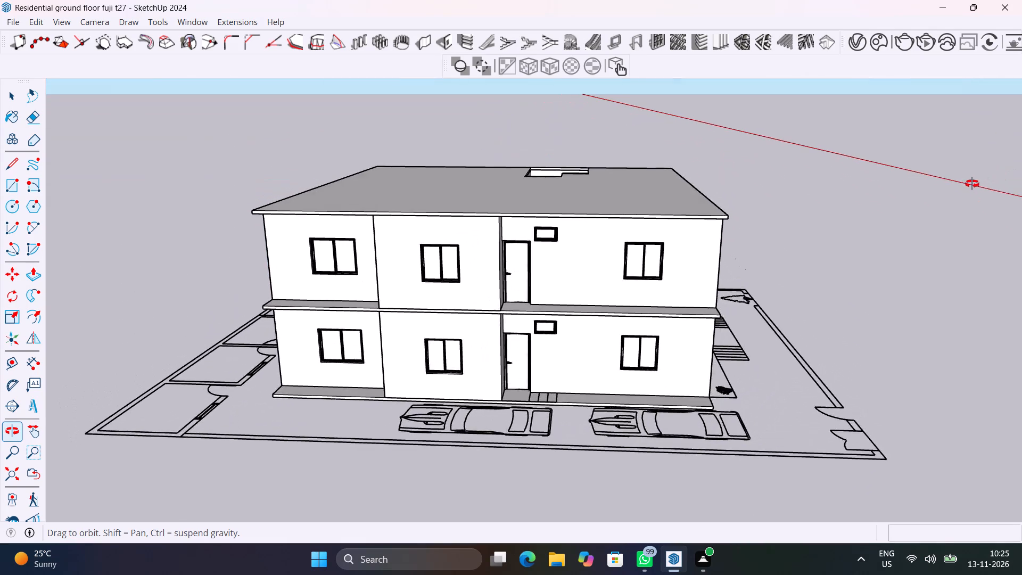
{"action": "middle_click_drag", "start_coordinate": [972, 184], "coordinate": [970, 184]}
{"action": "scroll", "coordinate": [970, 184], "scroll_direction": "up", "scroll_amount": 1}
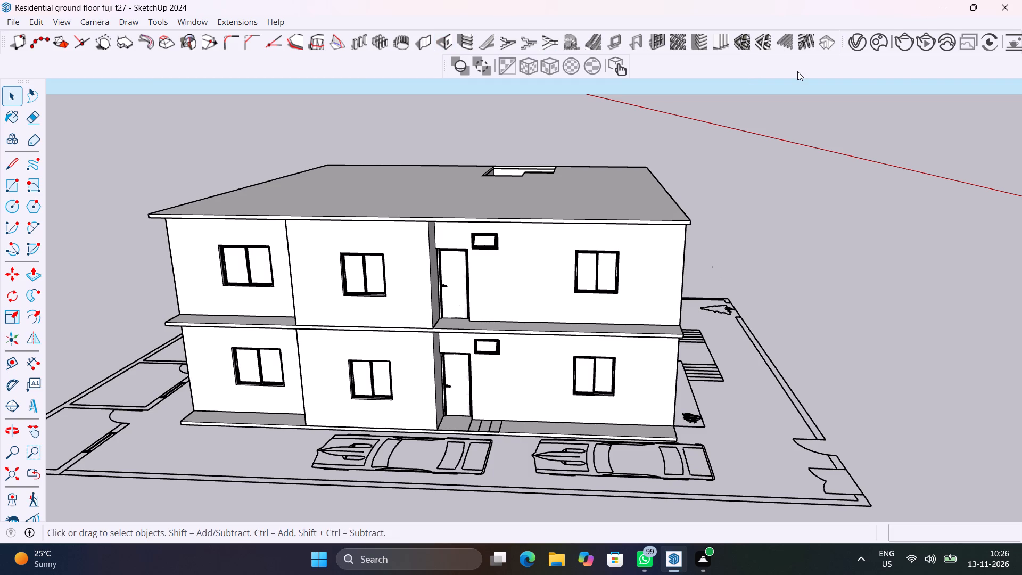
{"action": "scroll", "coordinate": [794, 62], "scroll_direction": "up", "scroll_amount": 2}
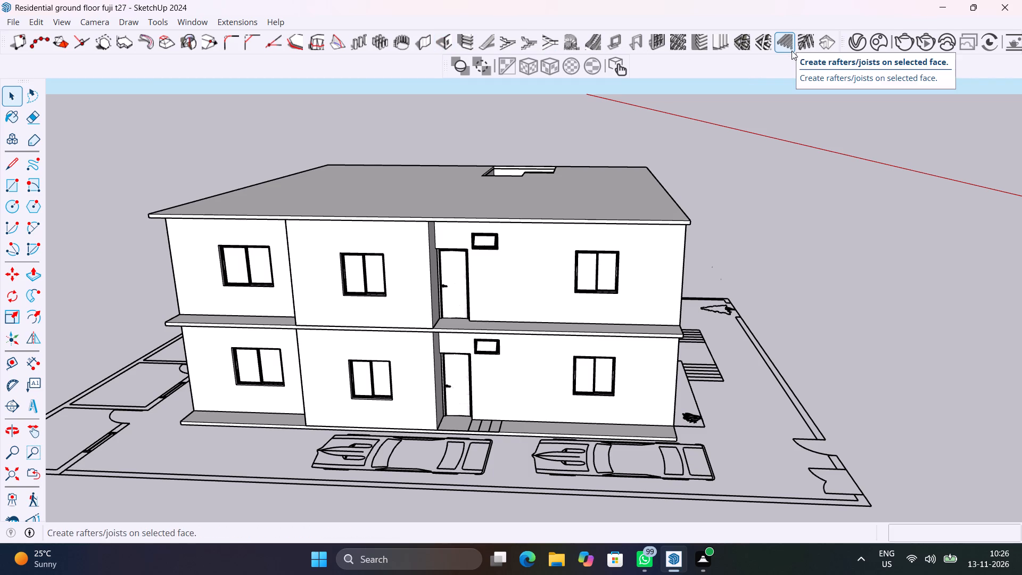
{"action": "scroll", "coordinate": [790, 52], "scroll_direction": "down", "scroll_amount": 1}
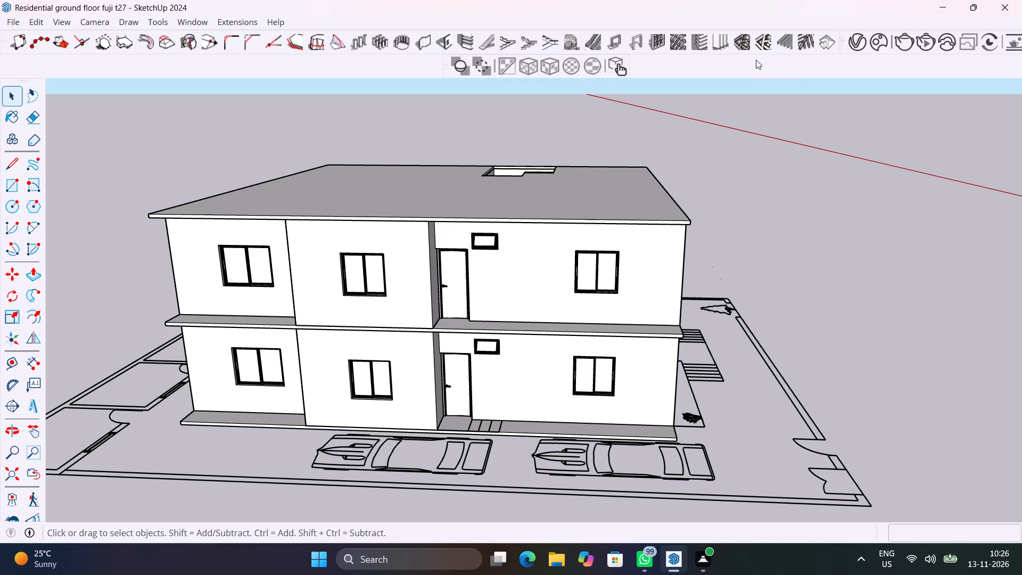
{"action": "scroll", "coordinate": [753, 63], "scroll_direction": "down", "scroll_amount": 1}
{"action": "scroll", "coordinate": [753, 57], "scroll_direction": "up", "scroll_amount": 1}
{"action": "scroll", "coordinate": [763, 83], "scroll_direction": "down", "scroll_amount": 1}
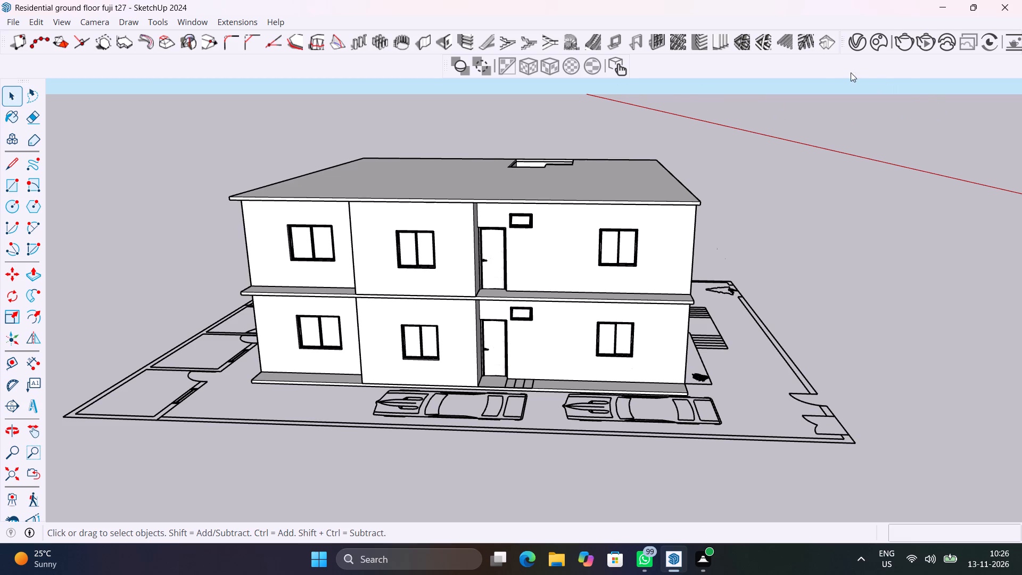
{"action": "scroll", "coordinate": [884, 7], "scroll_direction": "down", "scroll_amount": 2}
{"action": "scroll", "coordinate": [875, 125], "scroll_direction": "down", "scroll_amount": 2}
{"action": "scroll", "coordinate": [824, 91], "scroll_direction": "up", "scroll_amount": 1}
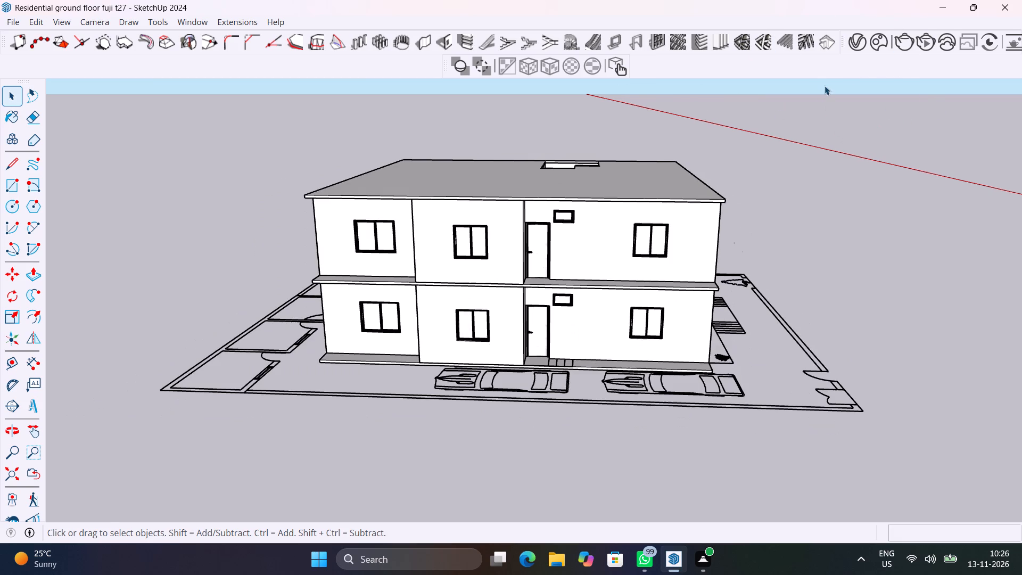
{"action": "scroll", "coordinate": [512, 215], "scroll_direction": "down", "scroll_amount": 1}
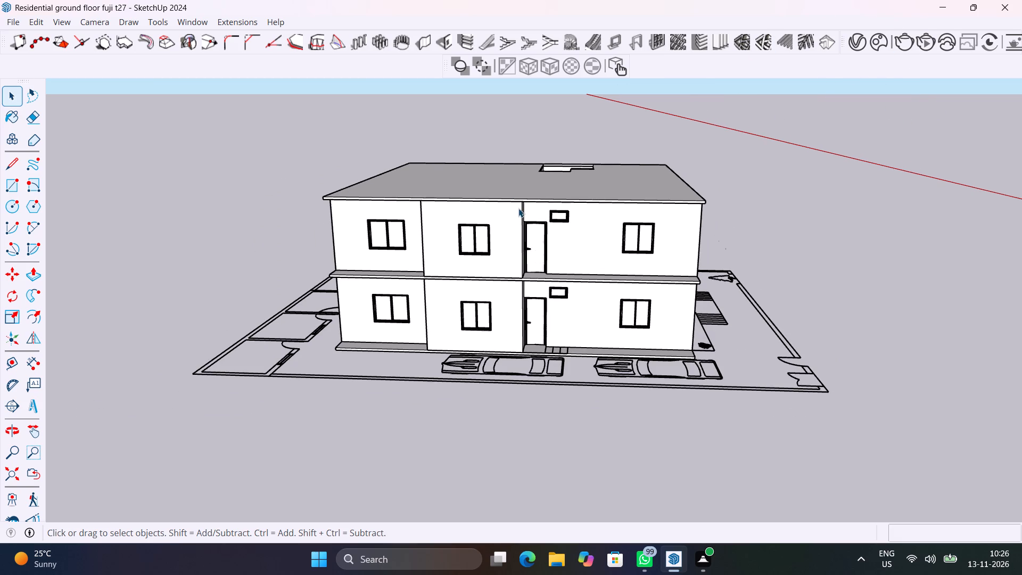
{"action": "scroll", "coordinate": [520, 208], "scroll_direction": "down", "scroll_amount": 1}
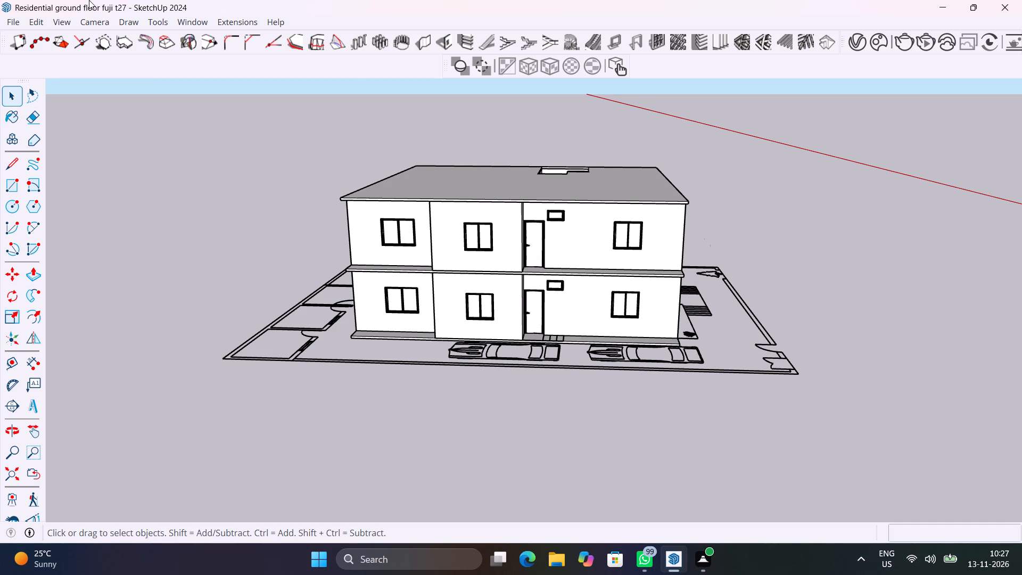
Review the parking-side facade and entrance-stair side at eye level and from above, including windows, doors, slab overhangs and site outline.
{"action": "scroll", "coordinate": [537, 247], "scroll_direction": "up", "scroll_amount": 4}
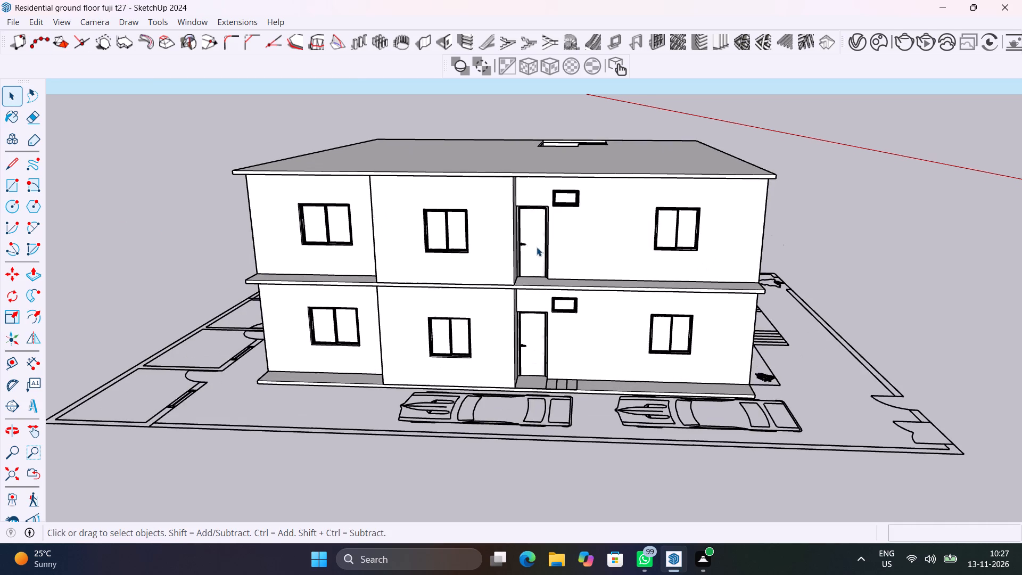
{"action": "middle_click_drag", "start_coordinate": [564, 269], "coordinate": [664, 223]}
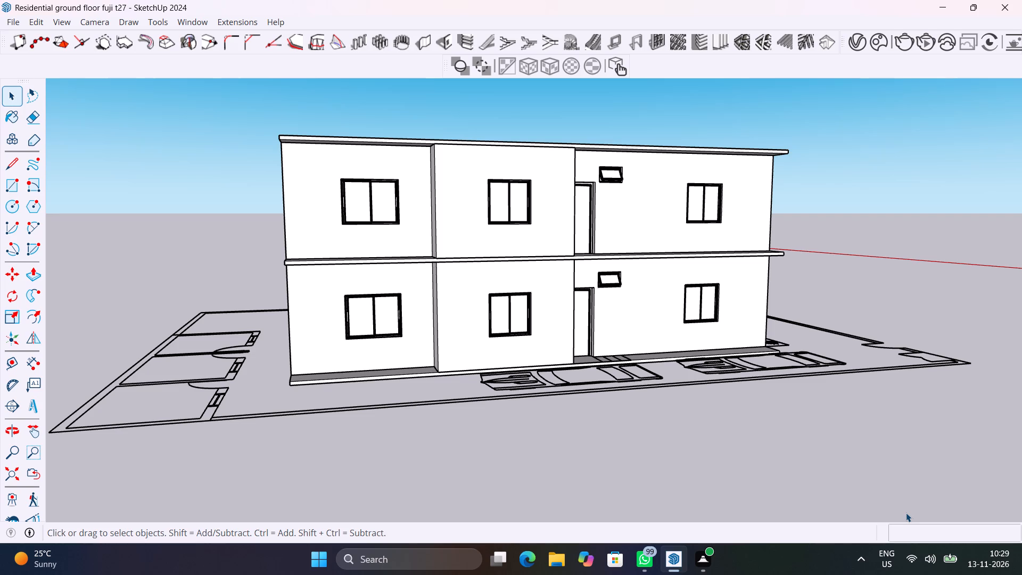
{"action": "scroll", "coordinate": [743, 307], "scroll_direction": "down", "scroll_amount": 4}
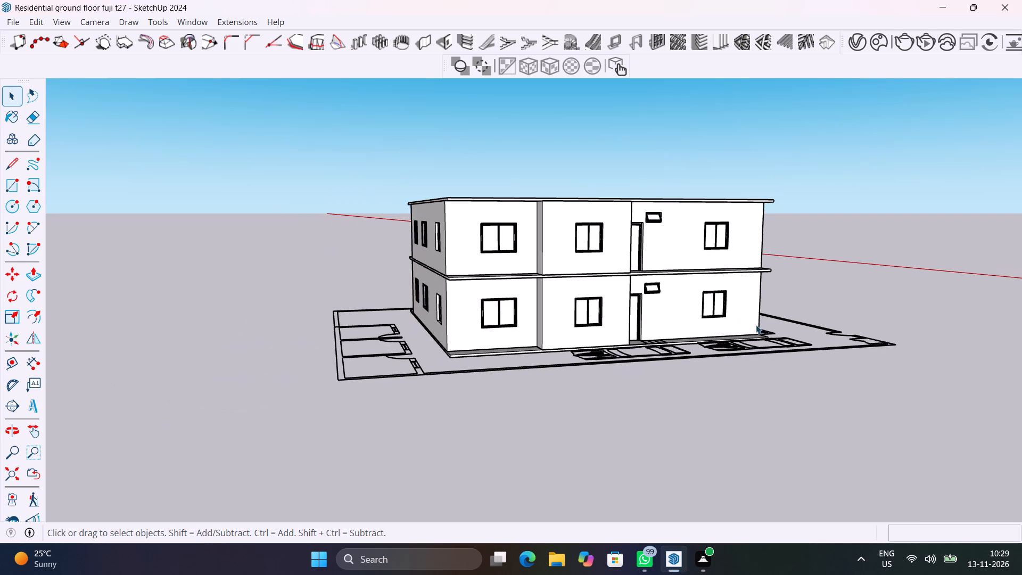
{"action": "middle_click_drag", "start_coordinate": [757, 327], "coordinate": [586, 384]}
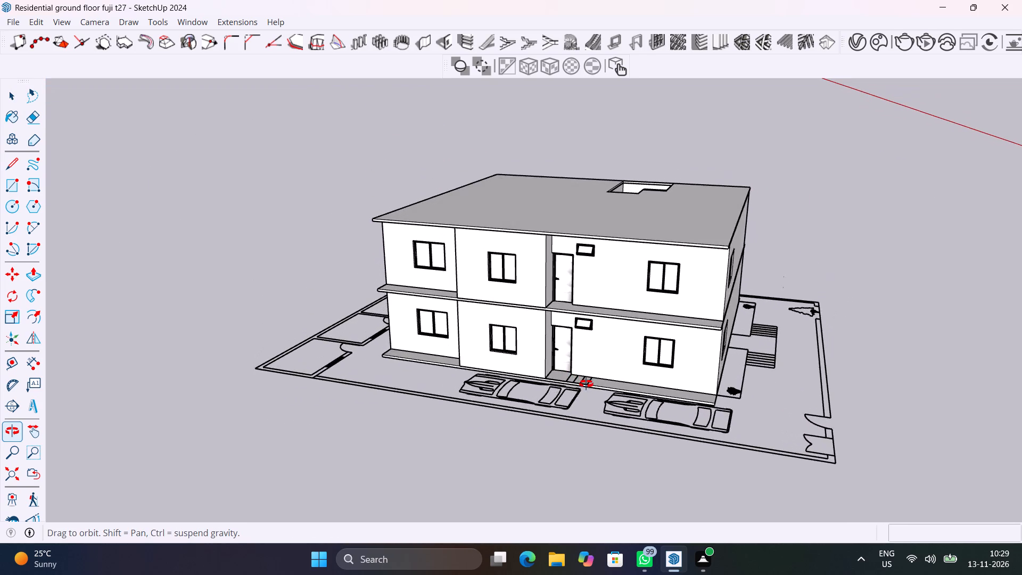
{"action": "middle_click_drag", "start_coordinate": [586, 384], "coordinate": [591, 387]}
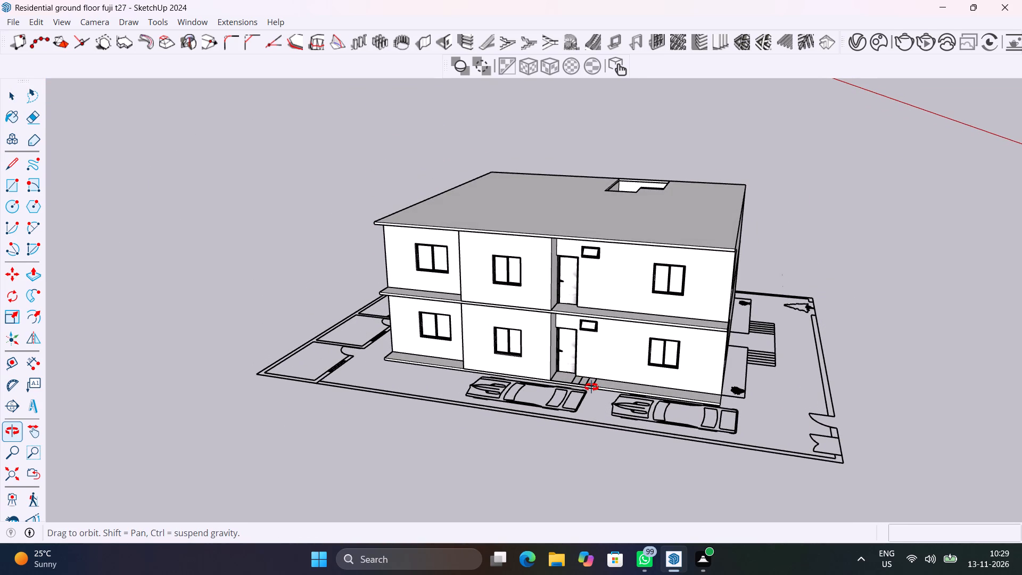
{"action": "middle_click_drag", "start_coordinate": [591, 387], "coordinate": [351, 319]}
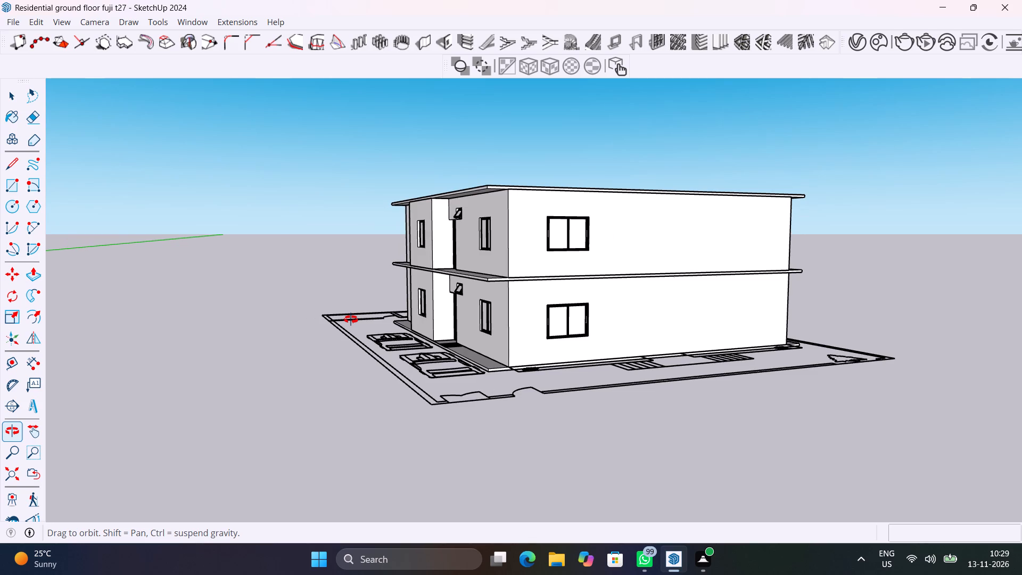
{"action": "middle_click_drag", "start_coordinate": [351, 319], "coordinate": [464, 424]}
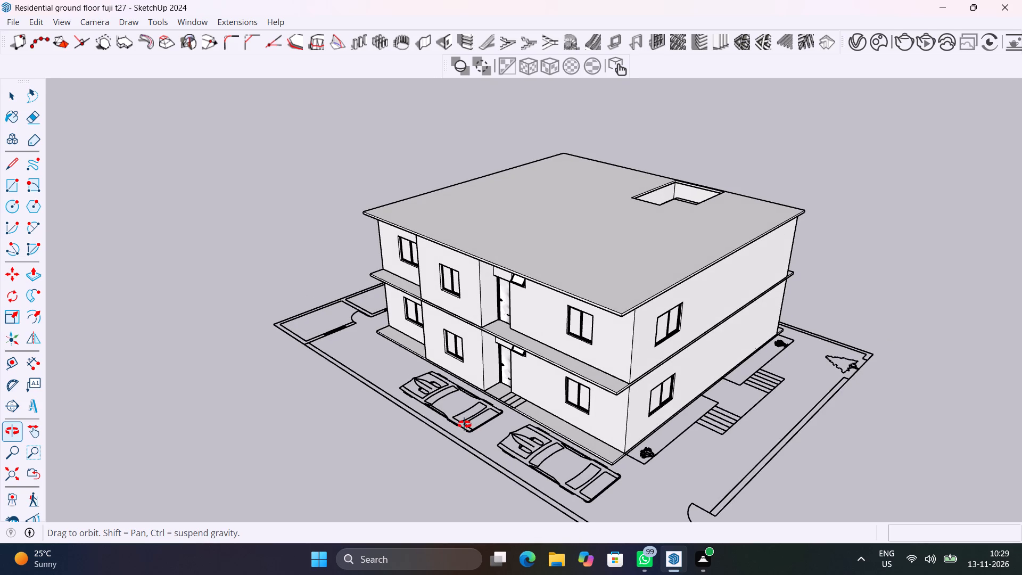
{"action": "middle_click_drag", "start_coordinate": [464, 424], "coordinate": [465, 423]}
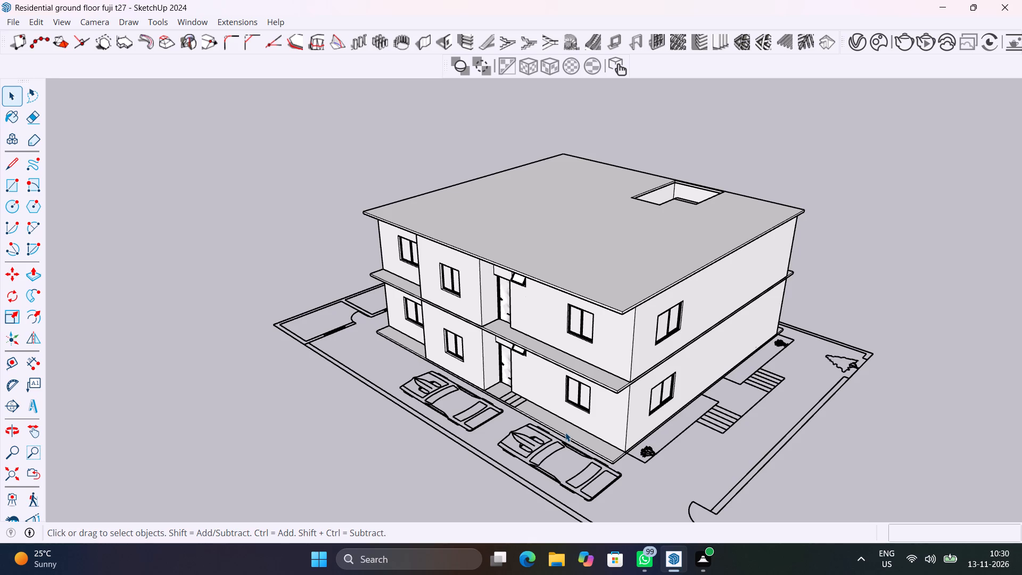
{"action": "middle_click_drag", "start_coordinate": [622, 439], "coordinate": [757, 392]}
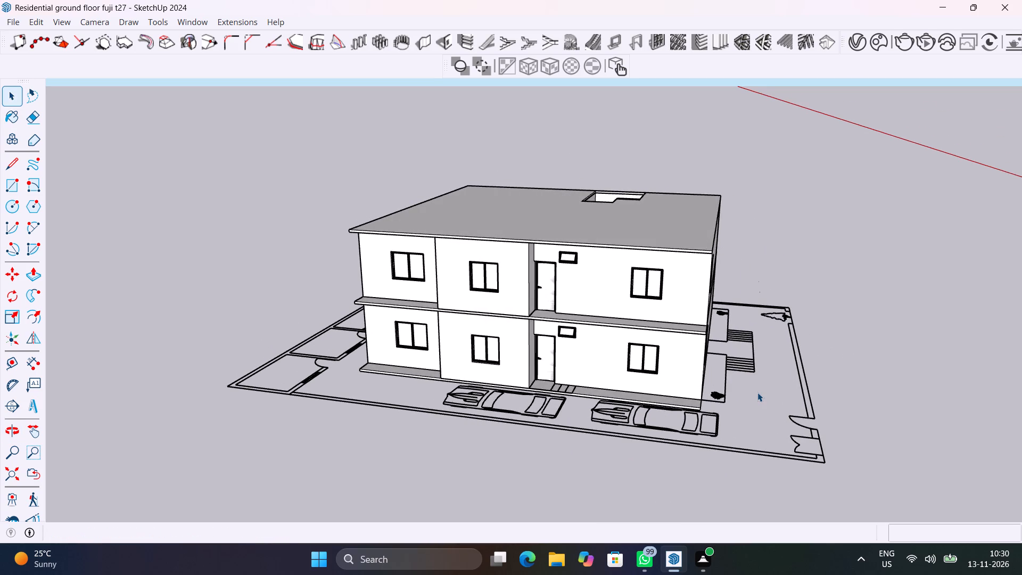
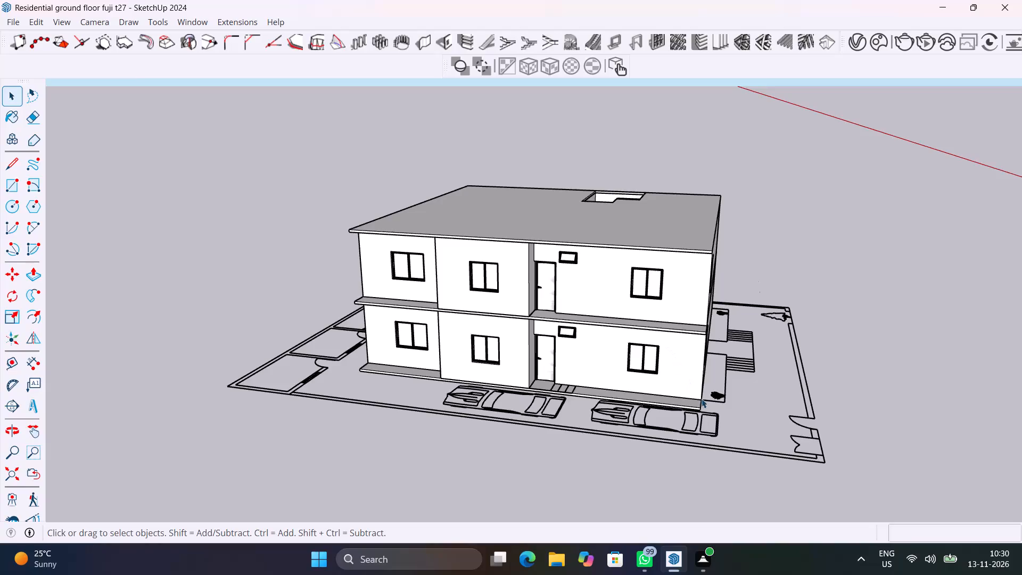
Review the parking-side facade from eye level, above and the entrance-stair corner, including windows, doors, slab overhangs and parked cars.
{"action": "middle_click_drag", "start_coordinate": [702, 401], "coordinate": [783, 355]}
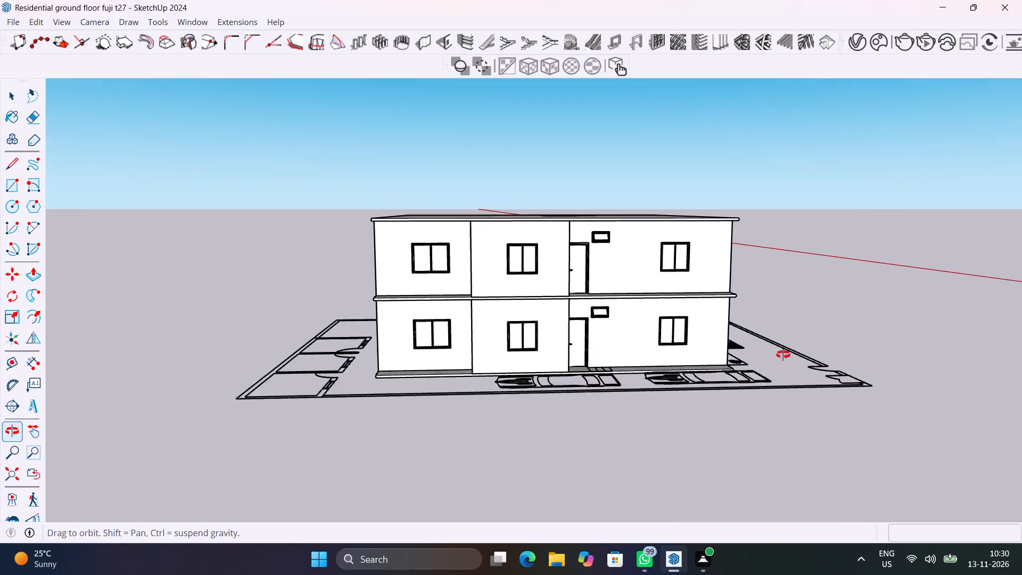
{"action": "middle_click_drag", "start_coordinate": [783, 355], "coordinate": [764, 412]}
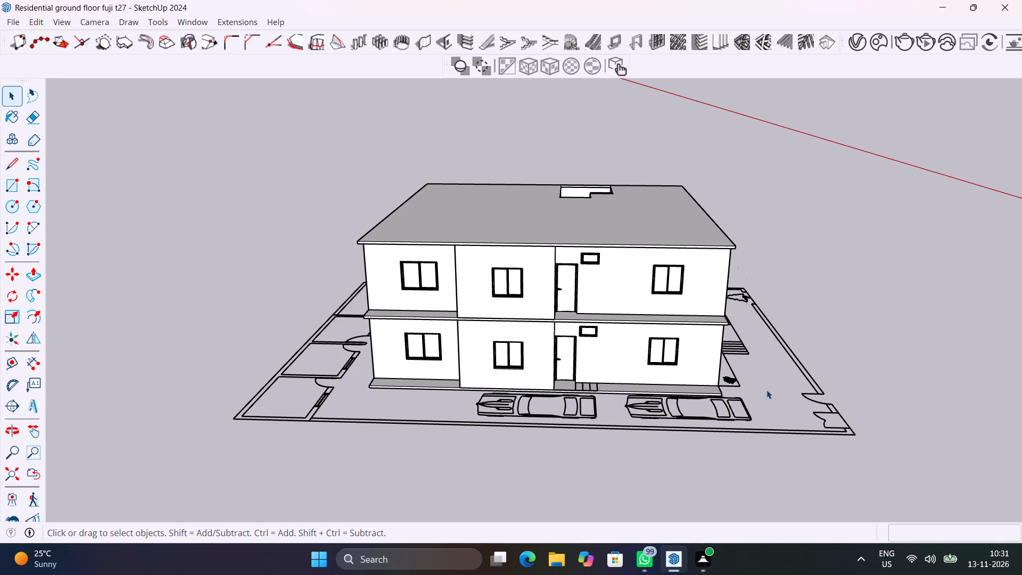
{"action": "scroll", "coordinate": [707, 419], "scroll_direction": "up", "scroll_amount": 6}
{"action": "middle_click_drag", "start_coordinate": [721, 412], "coordinate": [641, 403]}
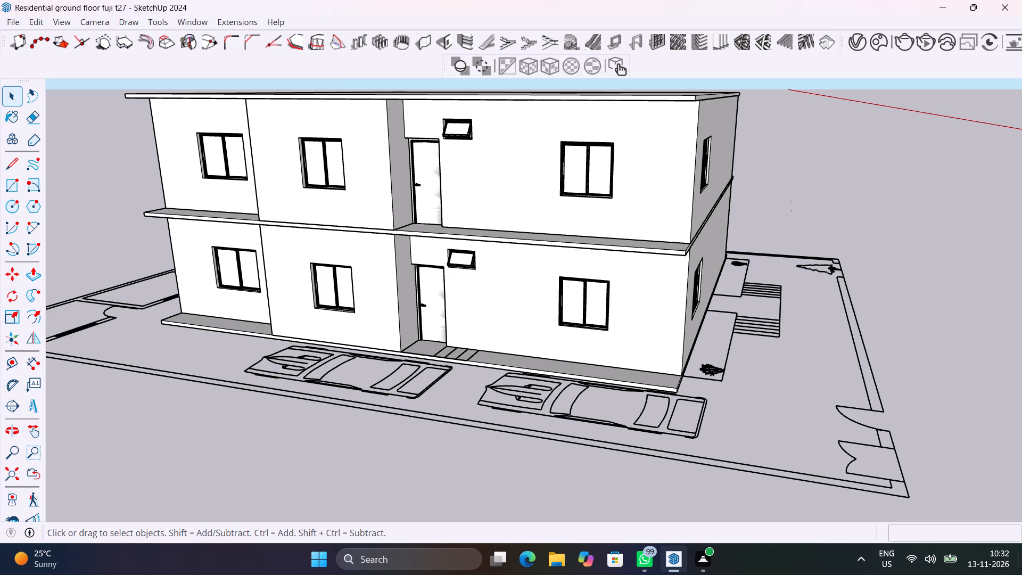
{"action": "scroll", "coordinate": [1019, 574], "scroll_direction": "down", "scroll_amount": 6}
{"action": "scroll", "coordinate": [633, 403], "scroll_direction": "down", "scroll_amount": 10}
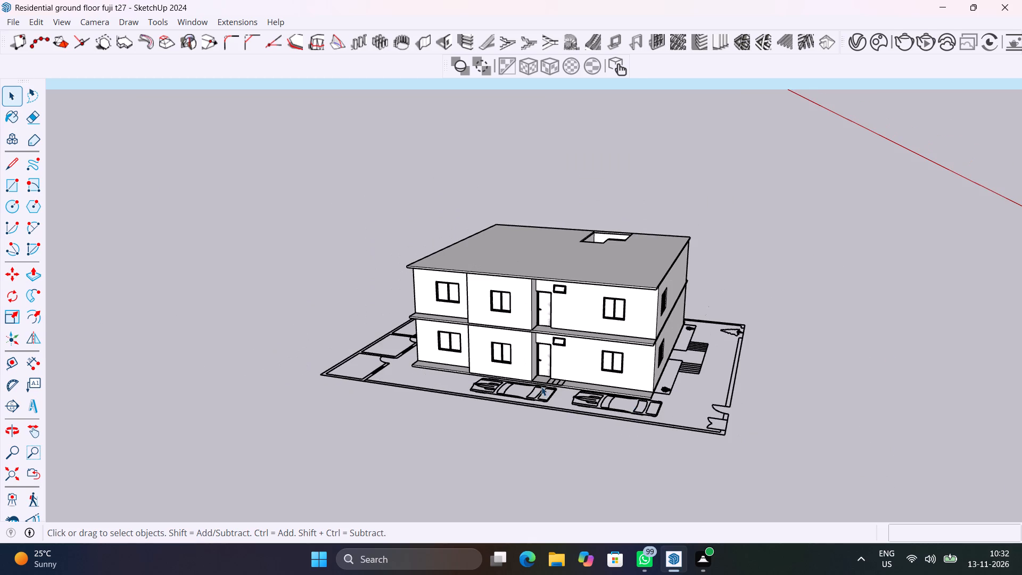
{"action": "middle_click_drag", "start_coordinate": [541, 387], "coordinate": [635, 467]}
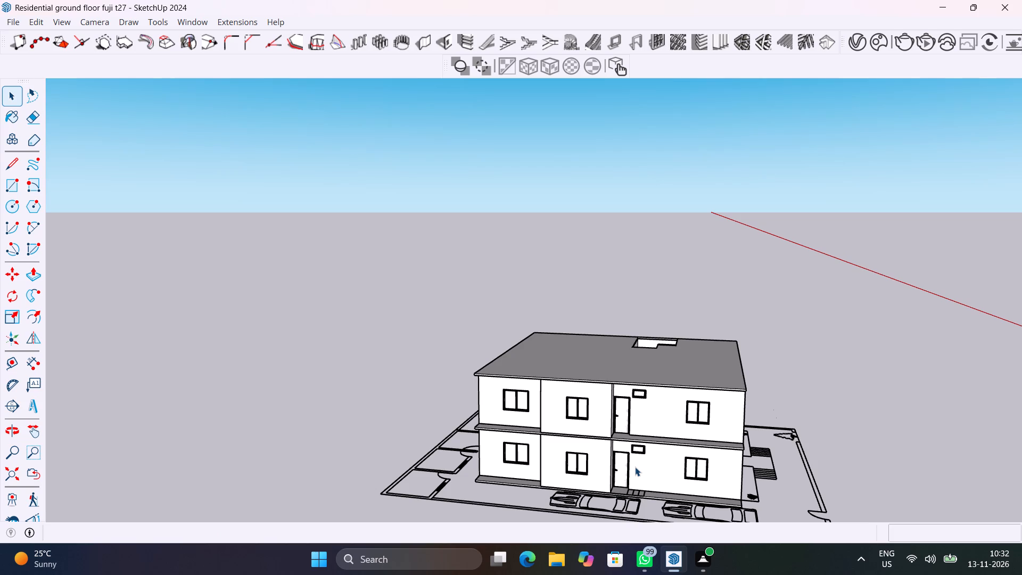
Examine the roof slab's opening over the staircase from several sides, including the stair flights and upper-floor door below it.
{"action": "scroll", "coordinate": [682, 299], "scroll_direction": "up", "scroll_amount": 5}
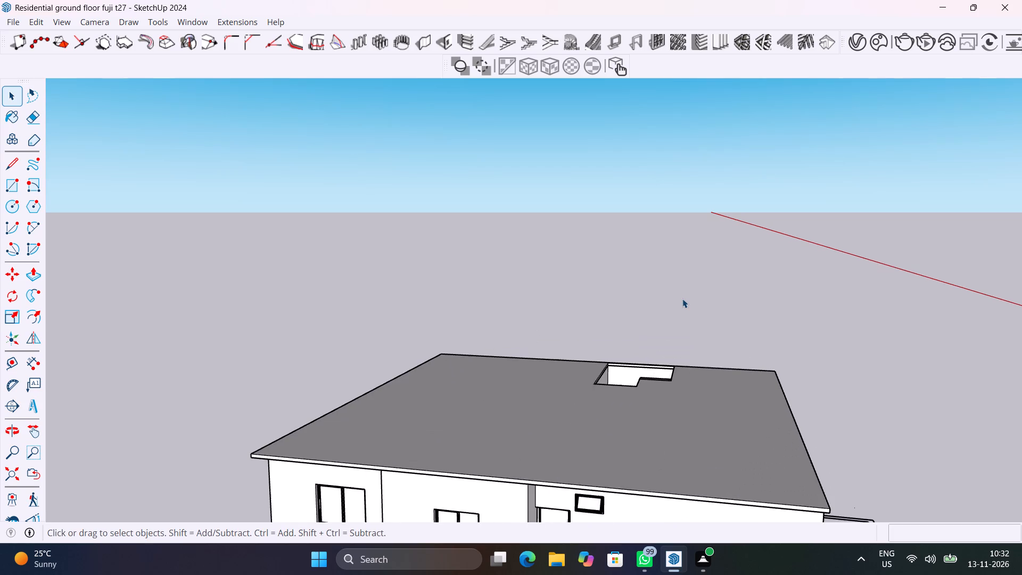
{"action": "middle_click_drag", "start_coordinate": [693, 414], "coordinate": [418, 506]}
{"action": "scroll", "coordinate": [460, 430], "scroll_direction": "up", "scroll_amount": 8}
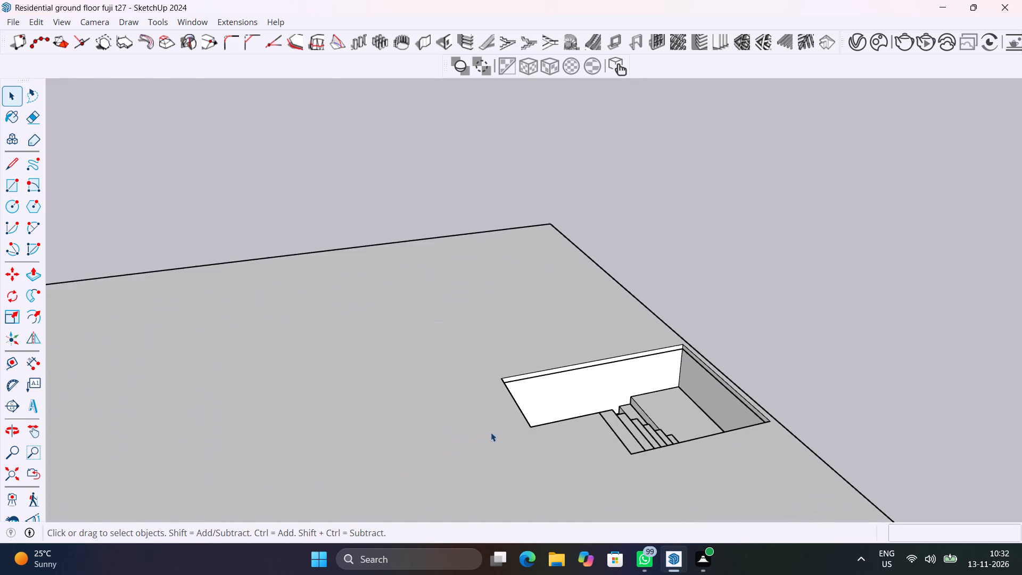
{"action": "scroll", "coordinate": [551, 449], "scroll_direction": "up", "scroll_amount": 1}
{"action": "middle_click_drag", "start_coordinate": [551, 449], "coordinate": [420, 455]}
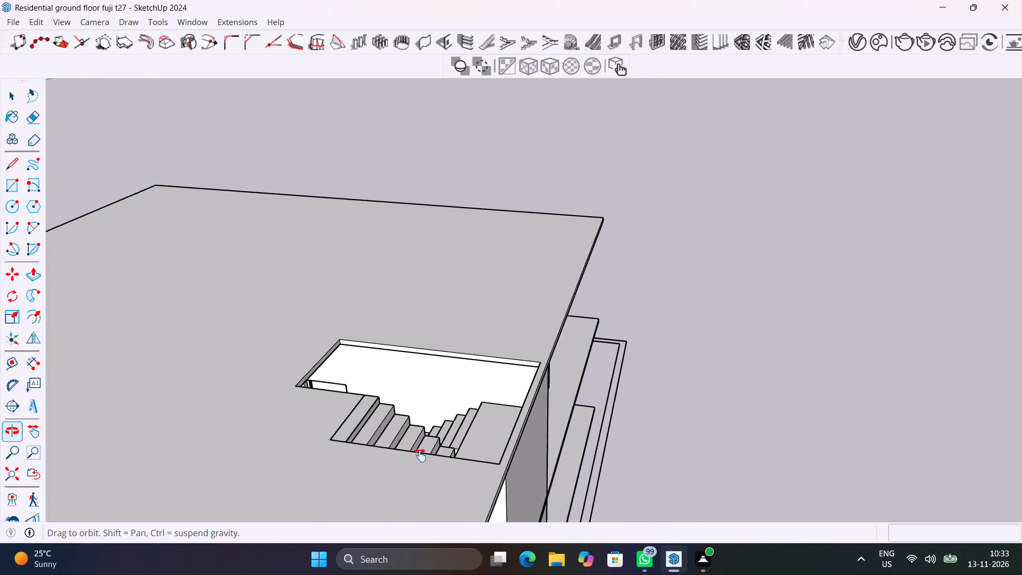
{"action": "middle_click_drag", "start_coordinate": [420, 455], "coordinate": [473, 535]}
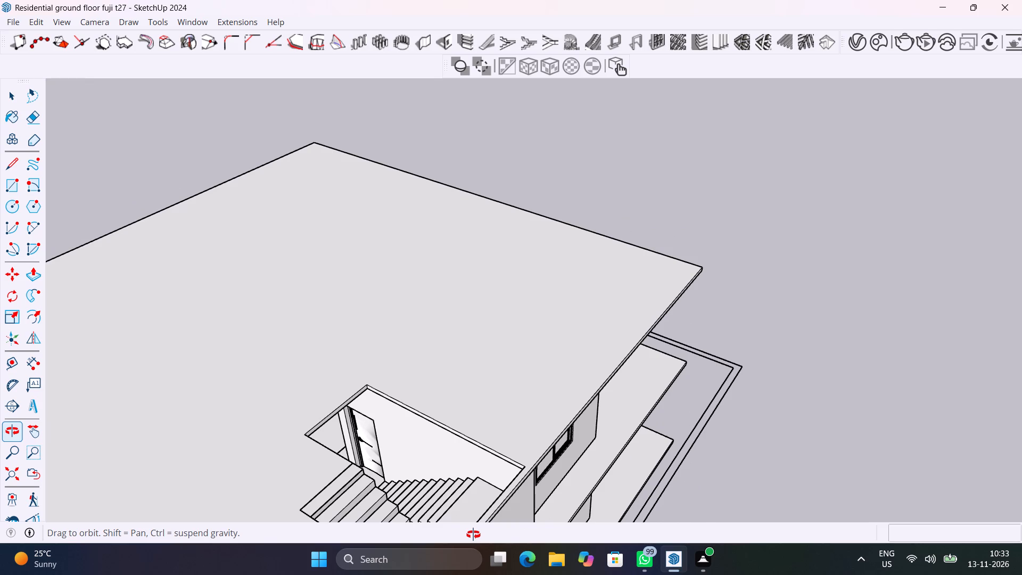
{"action": "middle_click_drag", "start_coordinate": [473, 535], "coordinate": [487, 520]}
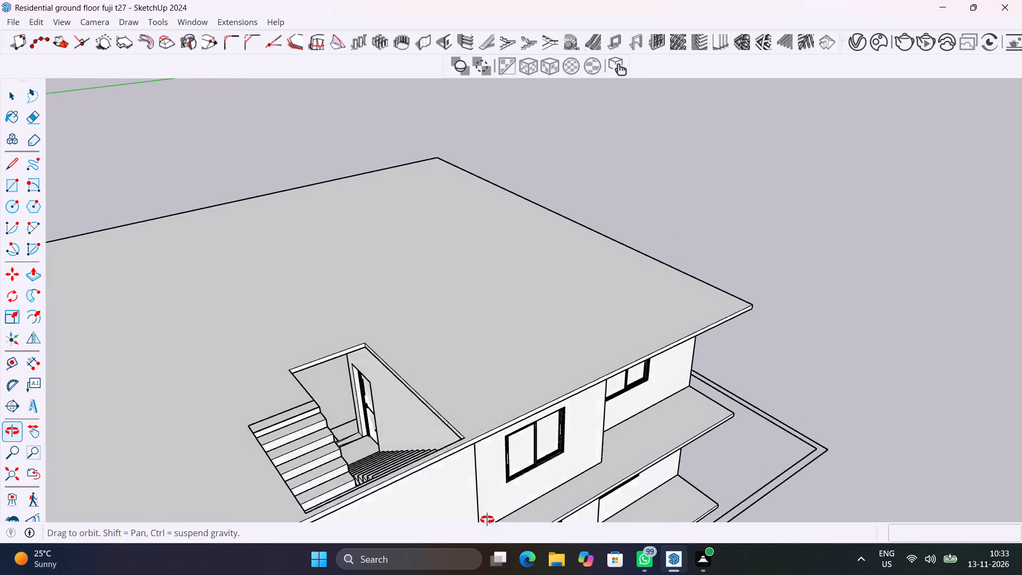
{"action": "middle_click_drag", "start_coordinate": [487, 520], "coordinate": [674, 537]}
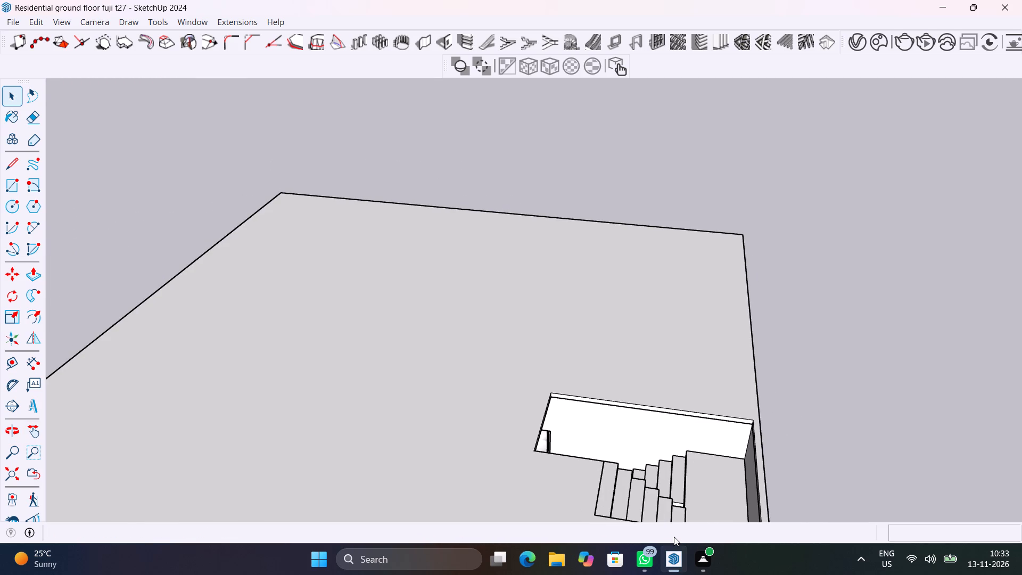
{"action": "middle_click_drag", "start_coordinate": [567, 524], "coordinate": [761, 541]}
{"action": "scroll", "coordinate": [671, 445], "scroll_direction": "up", "scroll_amount": 1}
{"action": "scroll", "coordinate": [671, 445], "scroll_direction": "down", "scroll_amount": 9}
Inspect the whole roof slab from above, including the stair opening's edges and its narrow margin along the slab's outer edge.
{"action": "middle_click_drag", "start_coordinate": [665, 458], "coordinate": [897, 487]}
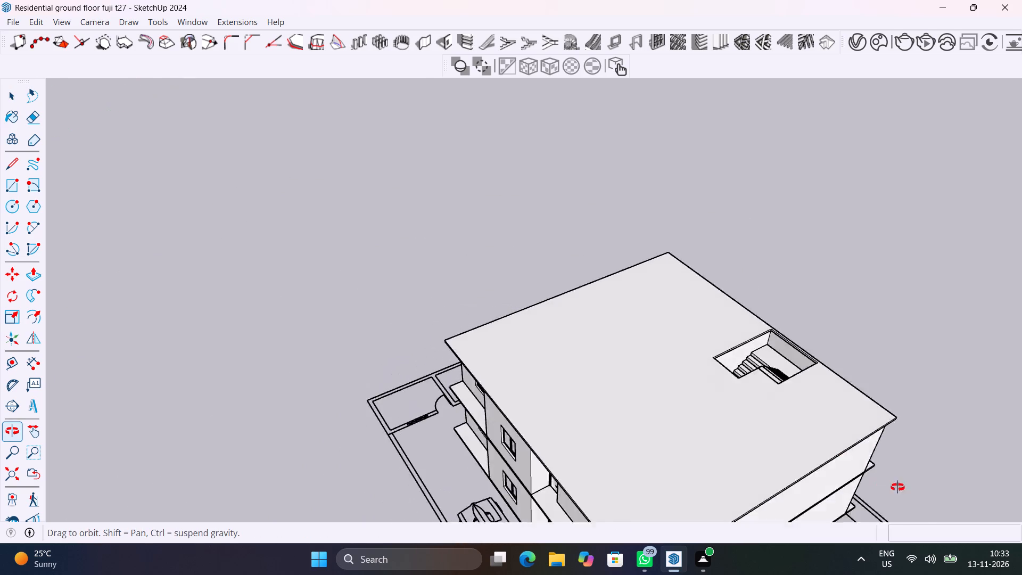
{"action": "middle_click_drag", "start_coordinate": [897, 487], "coordinate": [682, 492]}
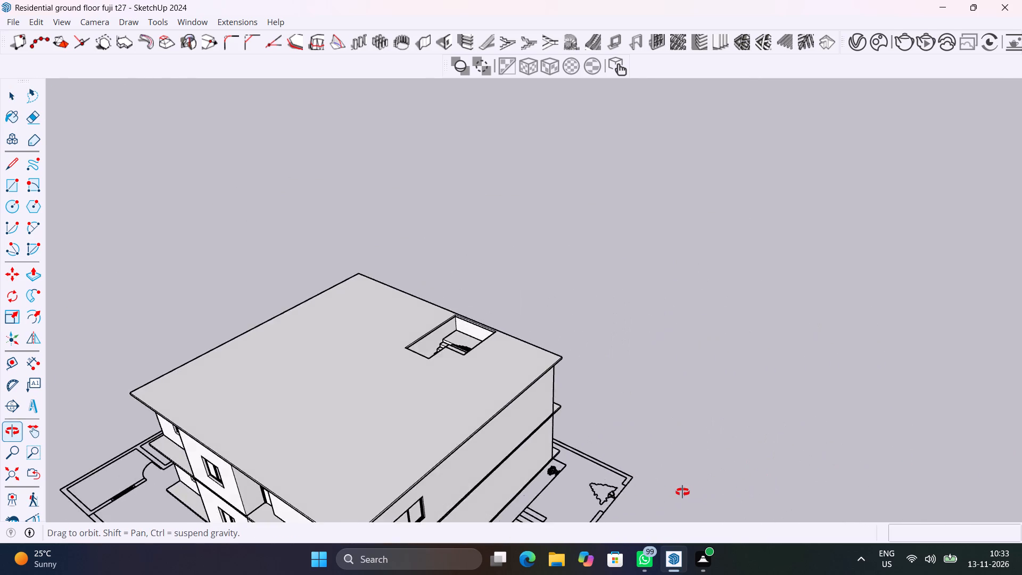
{"action": "middle_click_drag", "start_coordinate": [682, 492], "coordinate": [896, 532]}
{"action": "scroll", "coordinate": [528, 358], "scroll_direction": "up", "scroll_amount": 12}
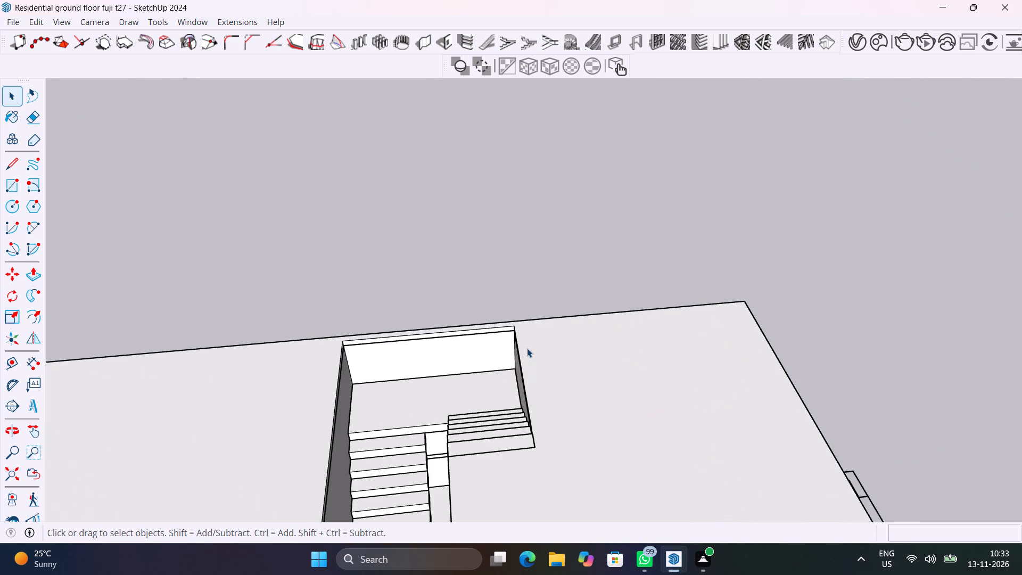
{"action": "scroll", "coordinate": [527, 348], "scroll_direction": "up", "scroll_amount": 5}
{"action": "middle_click_drag", "start_coordinate": [531, 351], "coordinate": [621, 407], "text": "shift"}
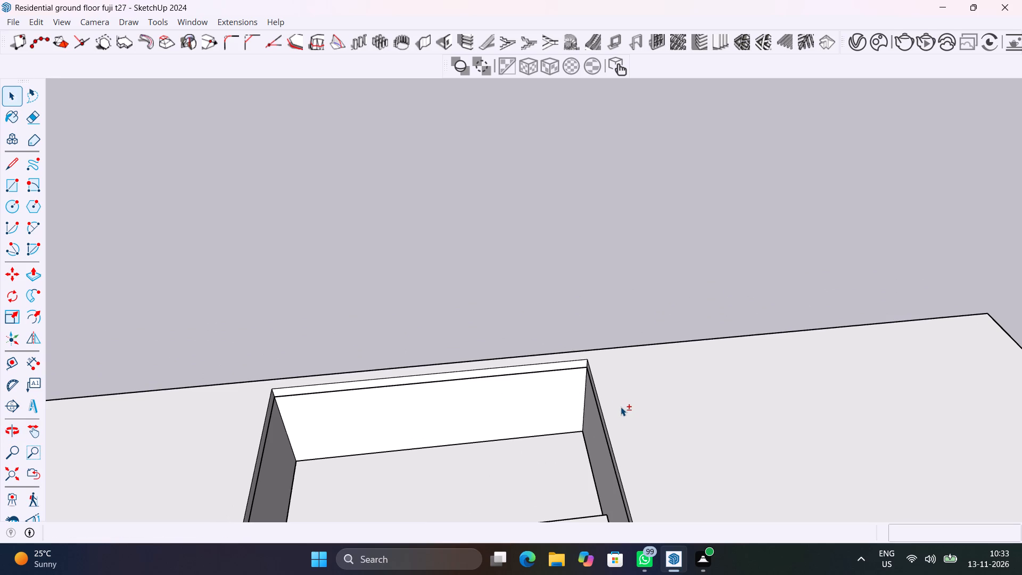
{"action": "scroll", "coordinate": [587, 393], "scroll_direction": "up", "scroll_amount": 6}
{"action": "middle_click_drag", "start_coordinate": [608, 394], "coordinate": [689, 332], "text": "shift"}
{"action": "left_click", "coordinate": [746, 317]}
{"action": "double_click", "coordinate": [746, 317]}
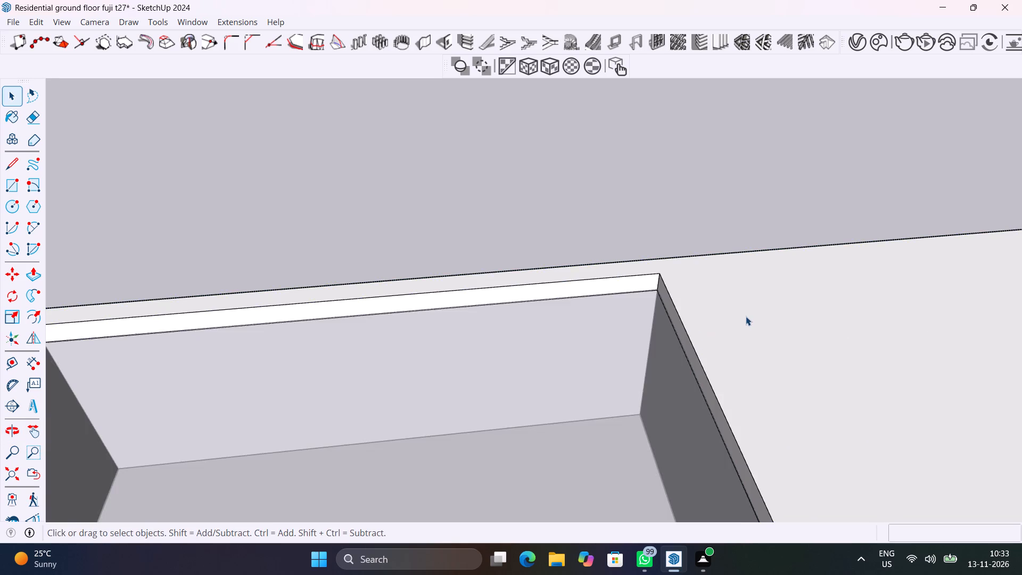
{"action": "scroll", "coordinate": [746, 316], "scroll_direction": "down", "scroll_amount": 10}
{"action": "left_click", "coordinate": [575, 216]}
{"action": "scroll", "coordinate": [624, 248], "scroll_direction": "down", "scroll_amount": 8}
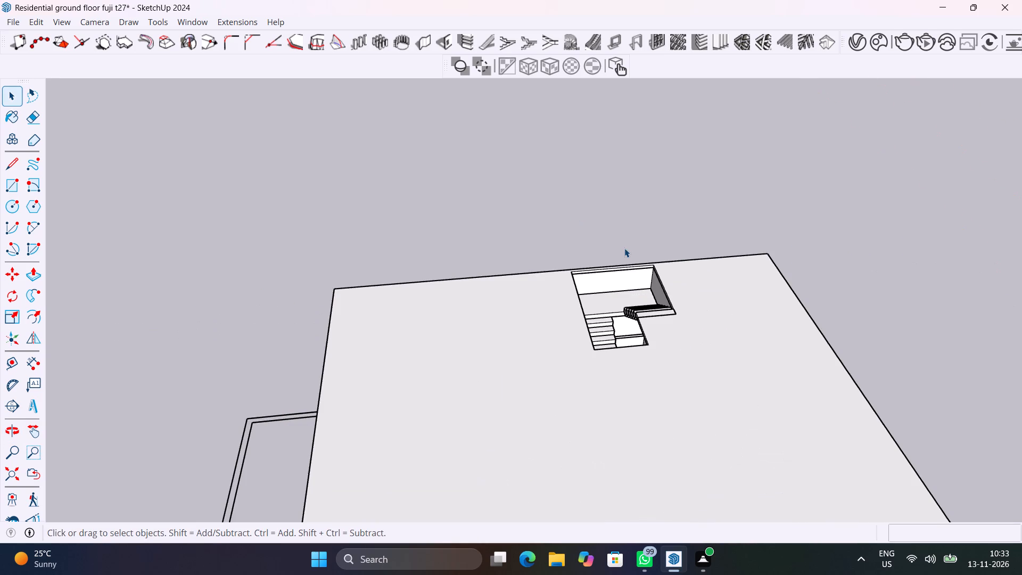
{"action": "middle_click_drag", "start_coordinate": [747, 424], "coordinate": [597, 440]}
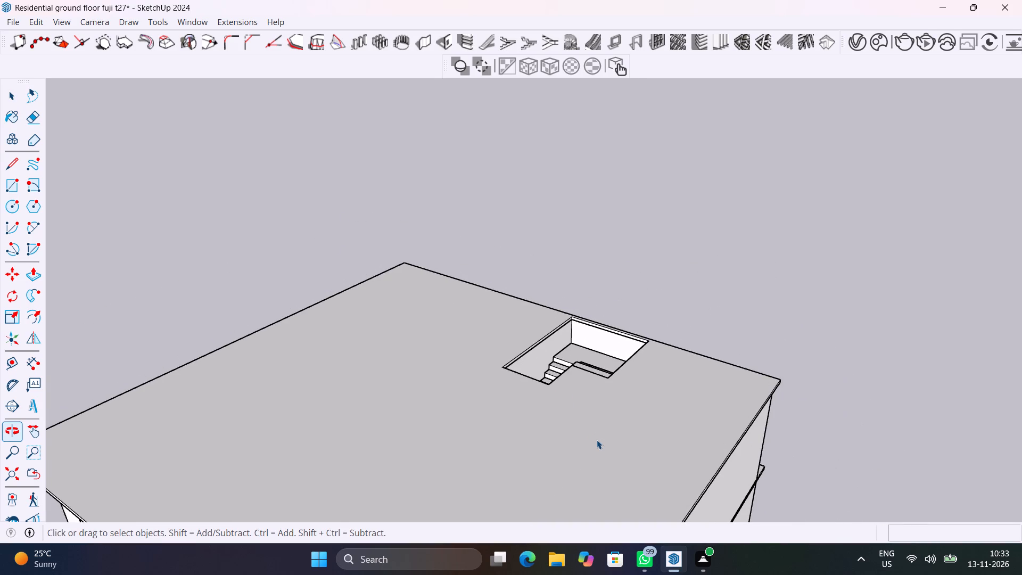
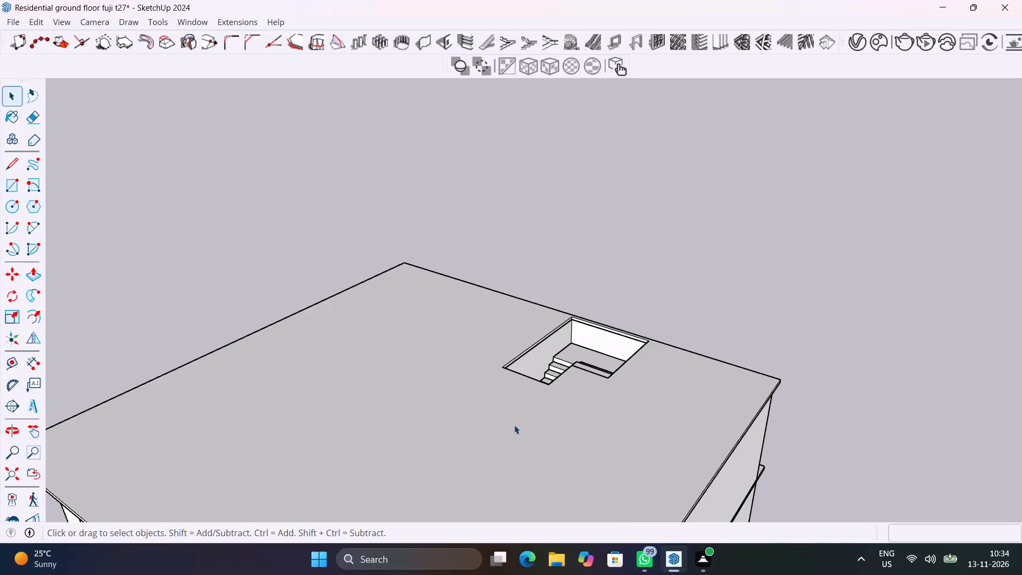
Review the parking-side facade and its side corner from several angles, including windows, doors, and the floor and roof slab overhangs.
{"action": "scroll", "coordinate": [513, 424], "scroll_direction": "down", "scroll_amount": 4}
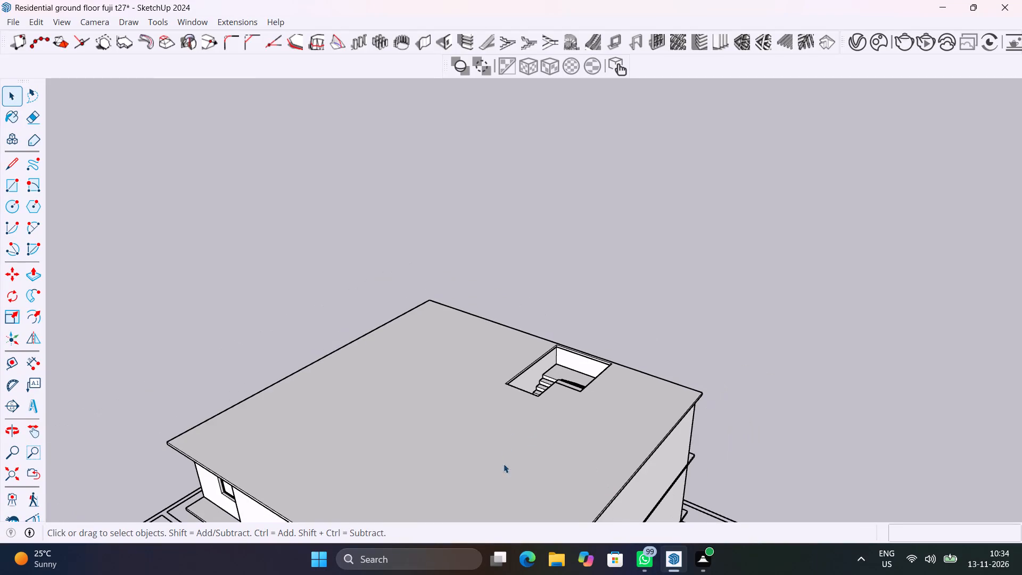
{"action": "middle_click_drag", "start_coordinate": [511, 469], "coordinate": [664, 305]}
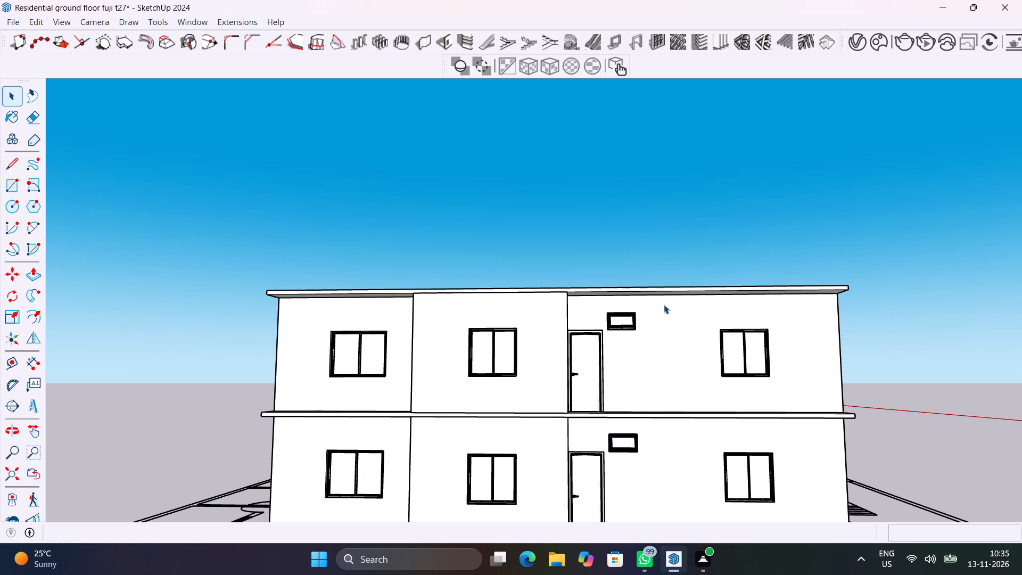
{"action": "scroll", "coordinate": [664, 305], "scroll_direction": "up", "scroll_amount": 2}
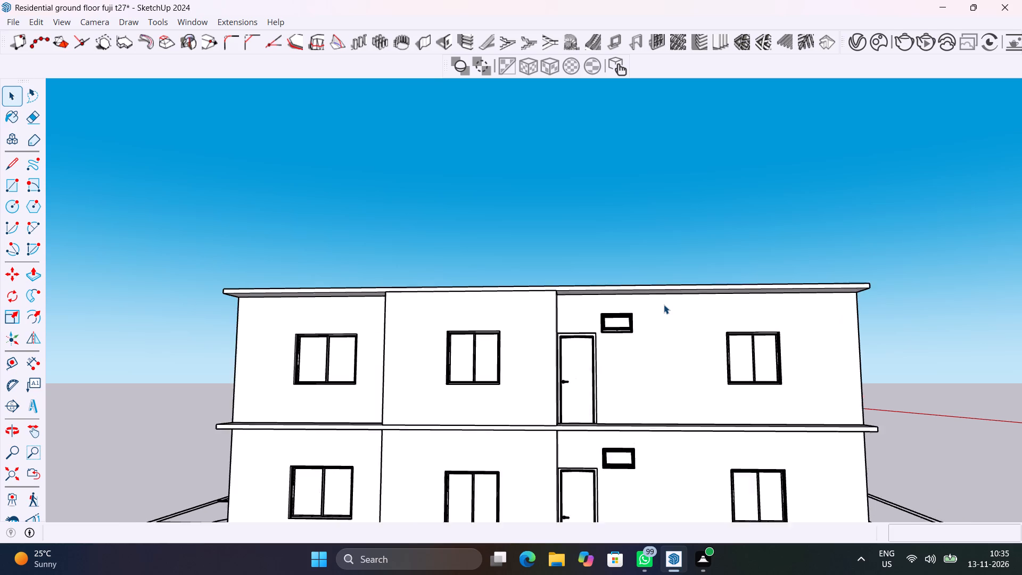
{"action": "scroll", "coordinate": [664, 305], "scroll_direction": "up", "scroll_amount": 1}
{"action": "scroll", "coordinate": [712, 321], "scroll_direction": "up", "scroll_amount": 4}
{"action": "middle_click_drag", "start_coordinate": [776, 340], "coordinate": [757, 333]}
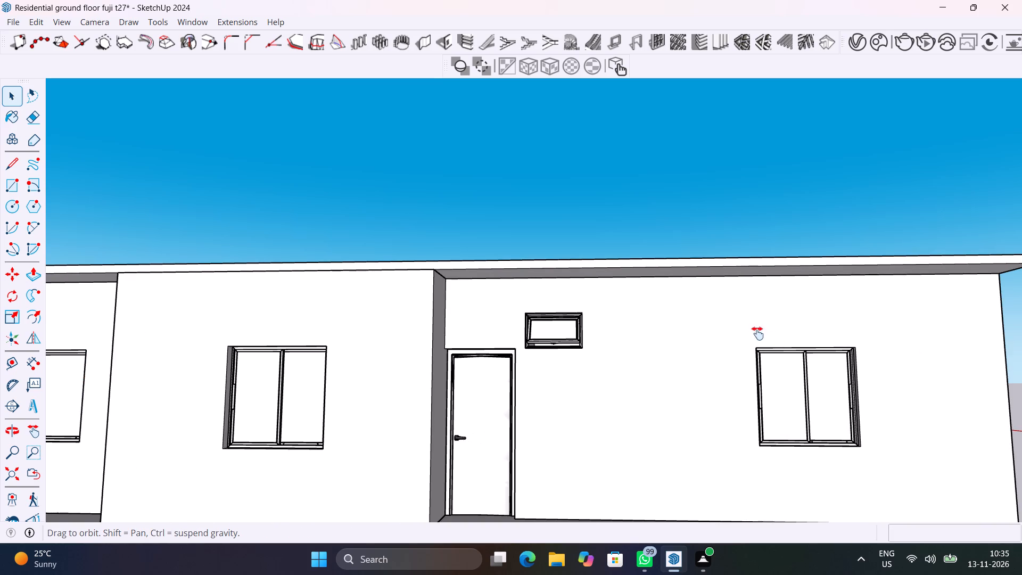
{"action": "middle_click_drag", "start_coordinate": [757, 333], "coordinate": [668, 443]}
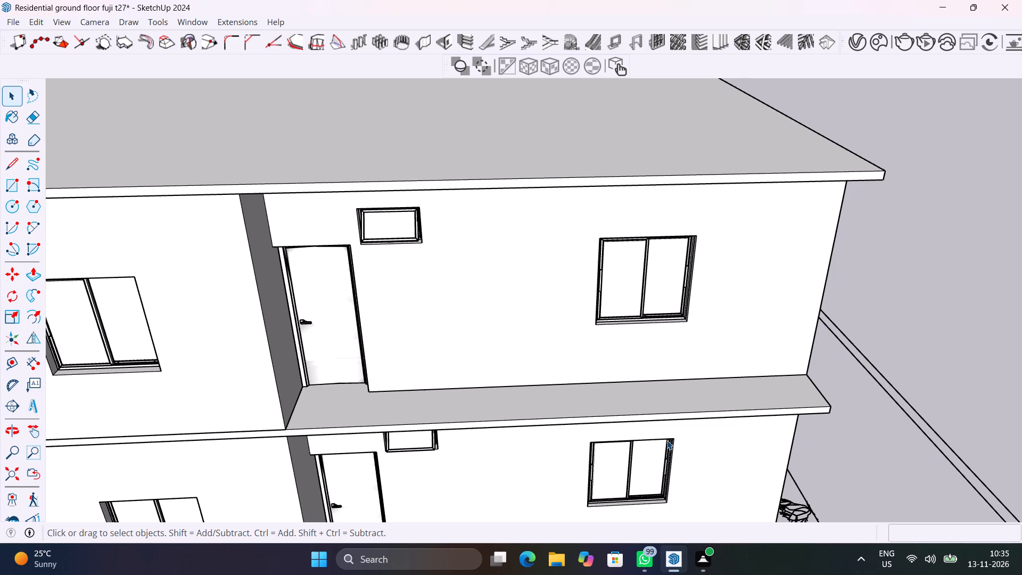
{"action": "scroll", "coordinate": [660, 389], "scroll_direction": "up", "scroll_amount": 2}
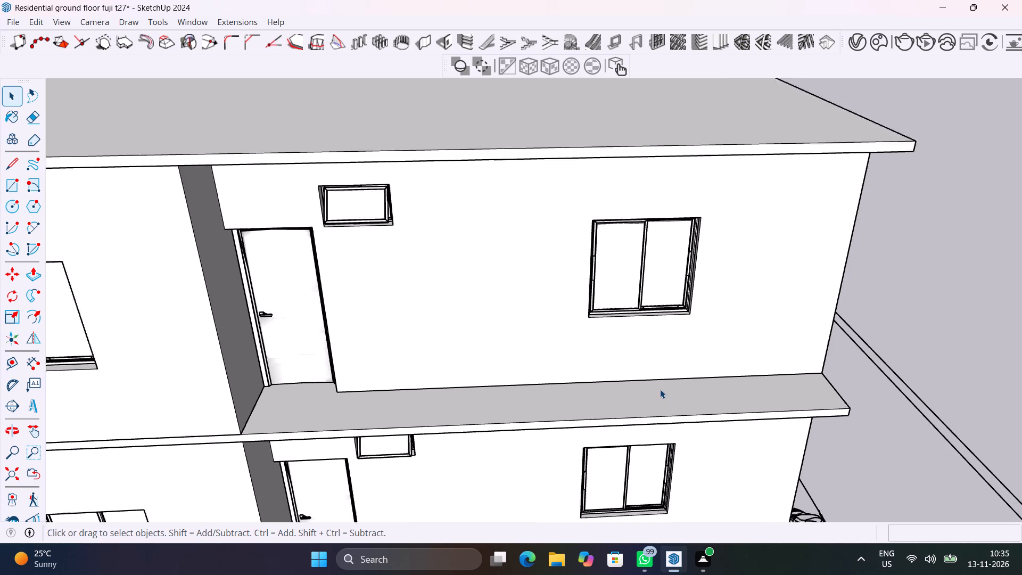
{"action": "scroll", "coordinate": [660, 389], "scroll_direction": "down", "scroll_amount": 9}
{"action": "middle_click_drag", "start_coordinate": [721, 425], "coordinate": [567, 338]}
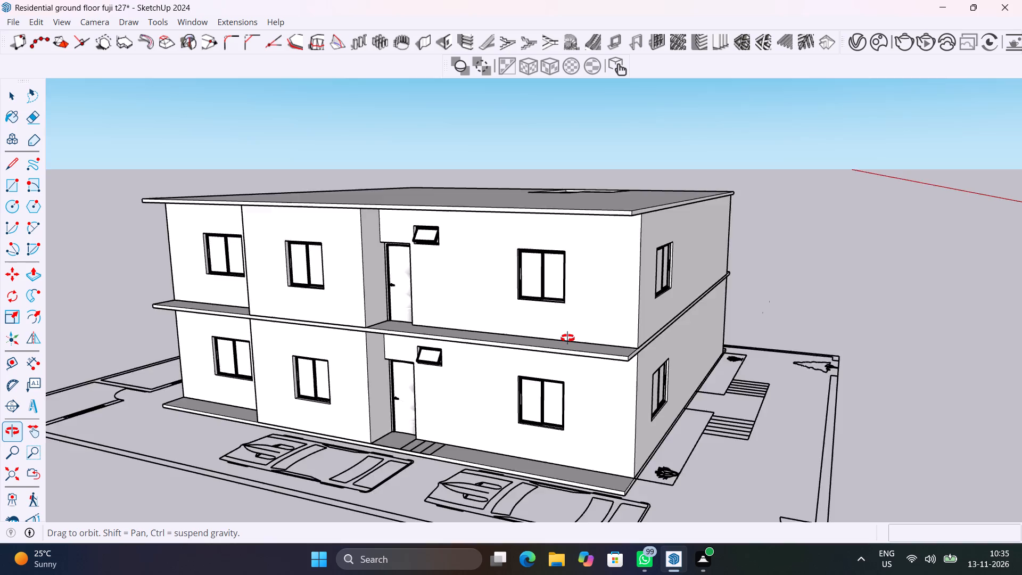
{"action": "middle_click_drag", "start_coordinate": [567, 338], "coordinate": [452, 317]}
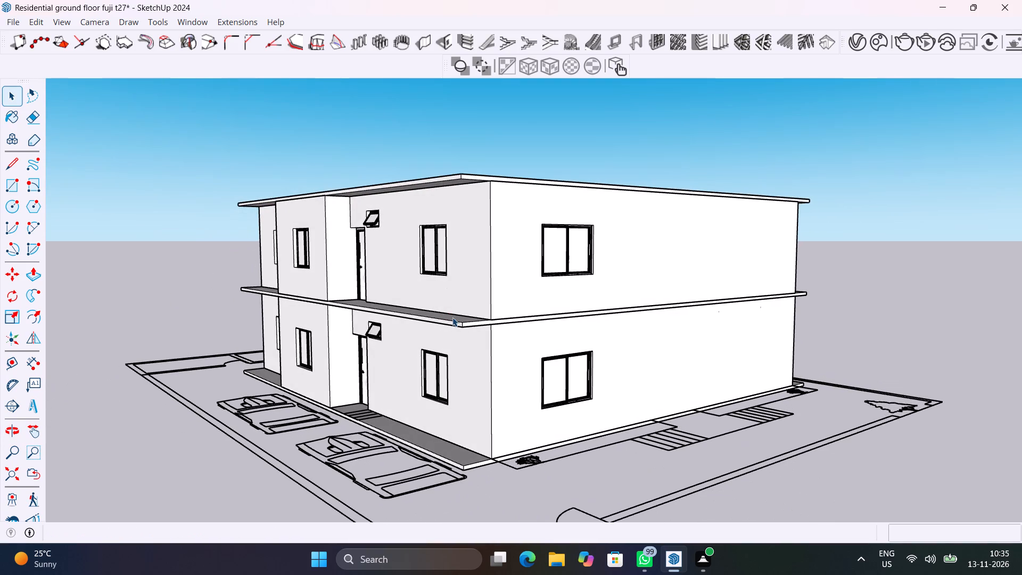
{"action": "middle_click_drag", "start_coordinate": [476, 253], "coordinate": [510, 298], "text": "shift"}
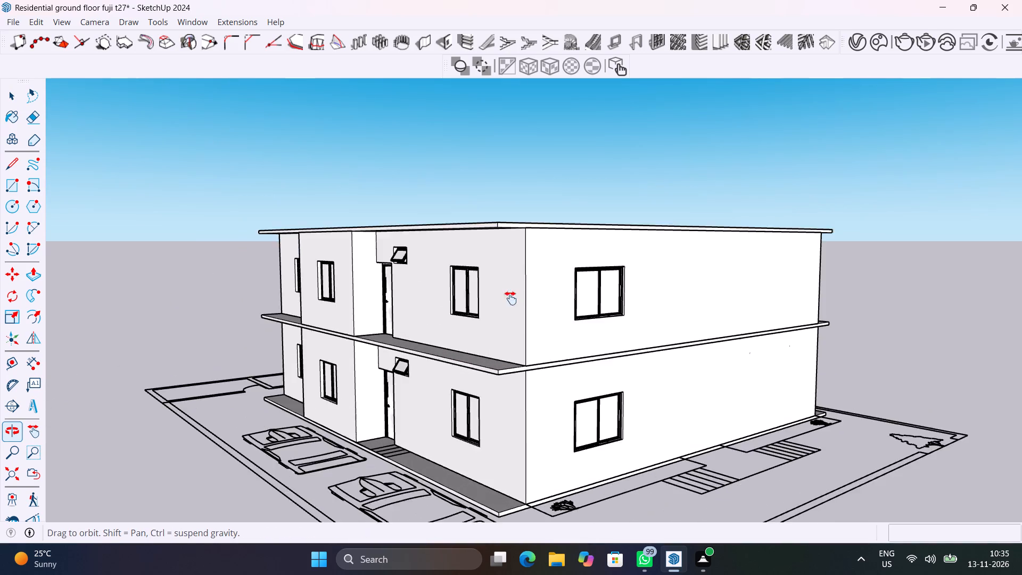
Place guides on the roof slab along the stair opening's side edge at the shorter, stepped-back part and 4.5" outside it.
{"action": "middle_click_drag", "start_coordinate": [510, 298], "coordinate": [657, 431], "text": "shift"}
{"action": "scroll", "coordinate": [602, 179], "scroll_direction": "up", "scroll_amount": 6}
{"action": "middle_click_drag", "start_coordinate": [601, 180], "coordinate": [617, 330], "text": "shift"}
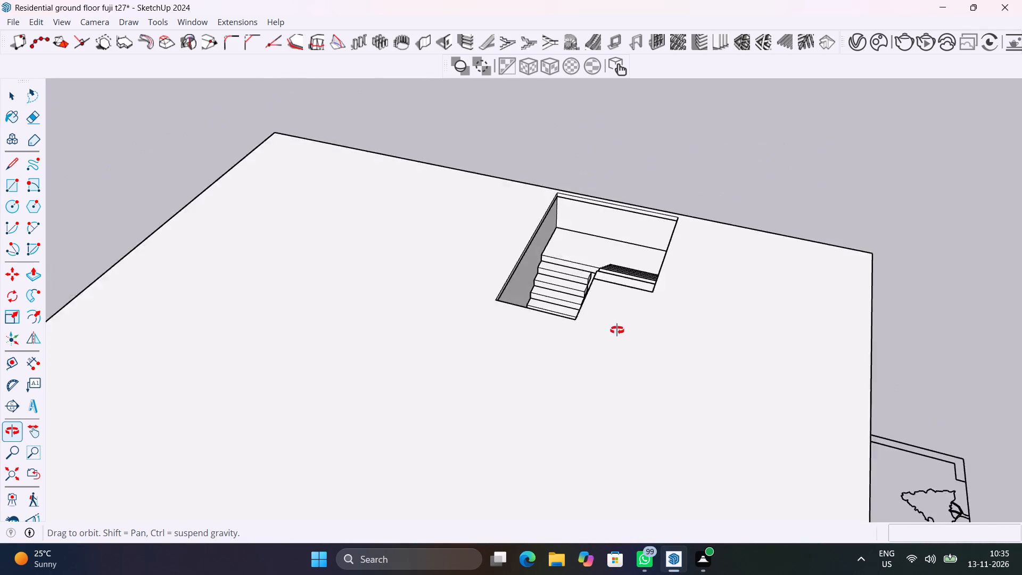
{"action": "middle_click_drag", "start_coordinate": [617, 330], "coordinate": [652, 295], "text": "shift"}
{"action": "key", "text": "t"}
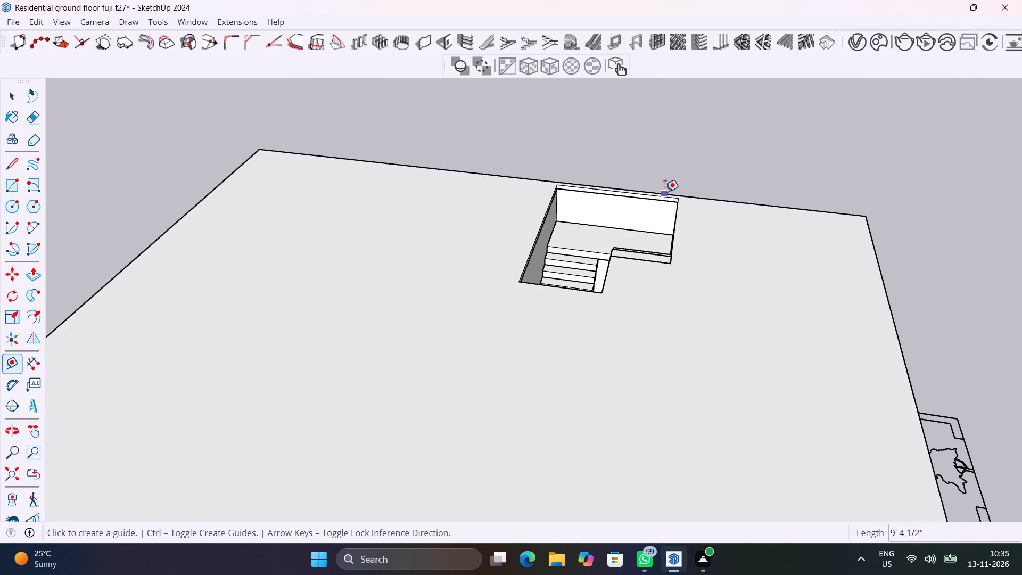
{"action": "left_click", "coordinate": [677, 217]}
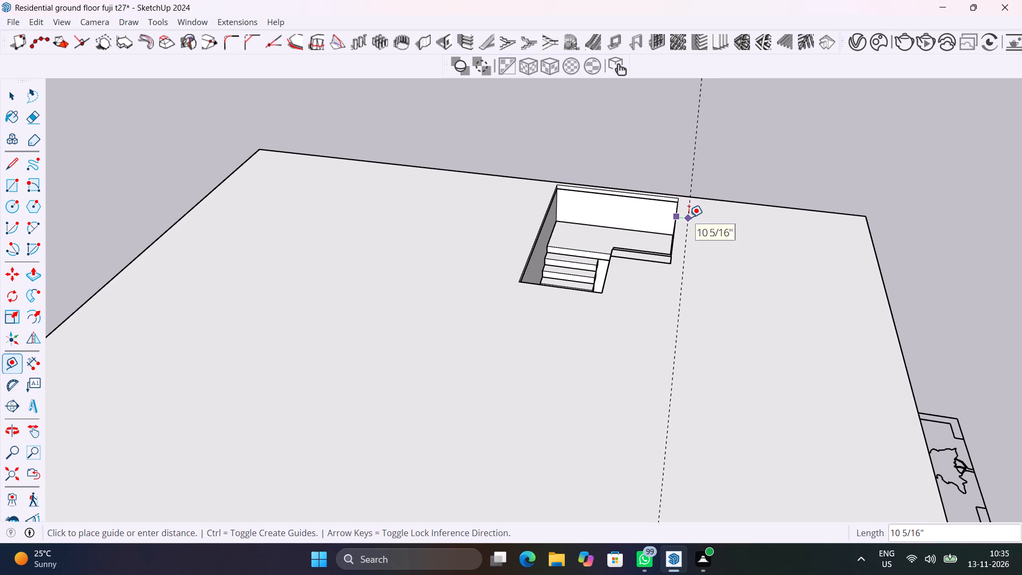
{"action": "scroll", "coordinate": [689, 217], "scroll_direction": "up", "scroll_amount": 9}
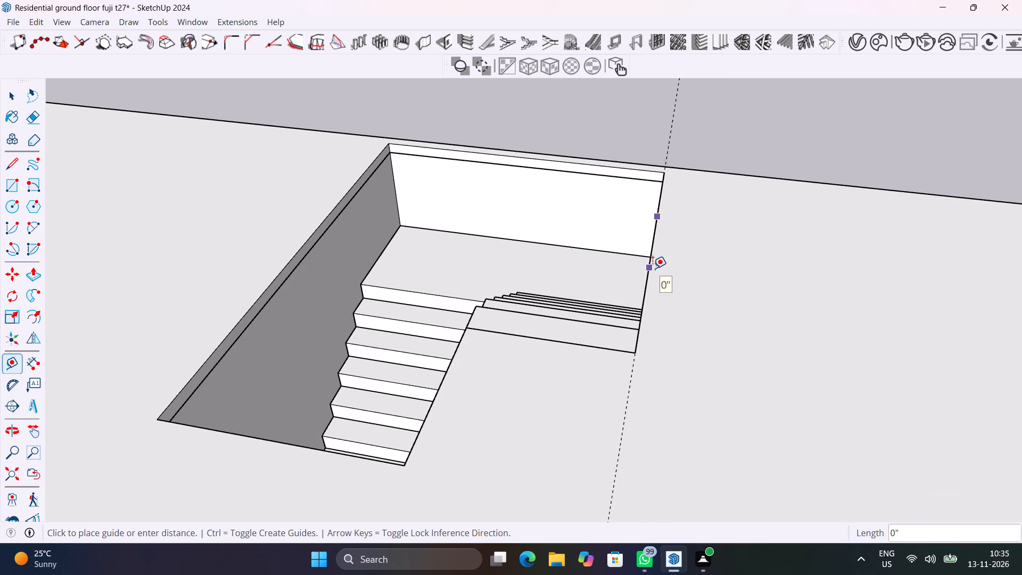
{"action": "left_click", "coordinate": [653, 268]}
{"action": "left_click", "coordinate": [650, 259]}
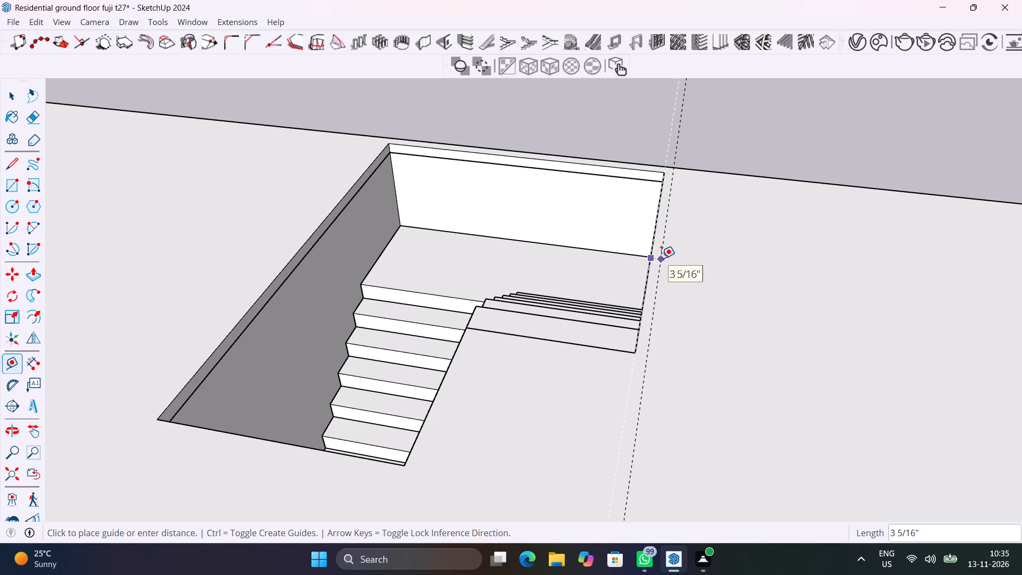
{"action": "type", "text": "4.5\""}
{"action": "key", "text": "Return"}
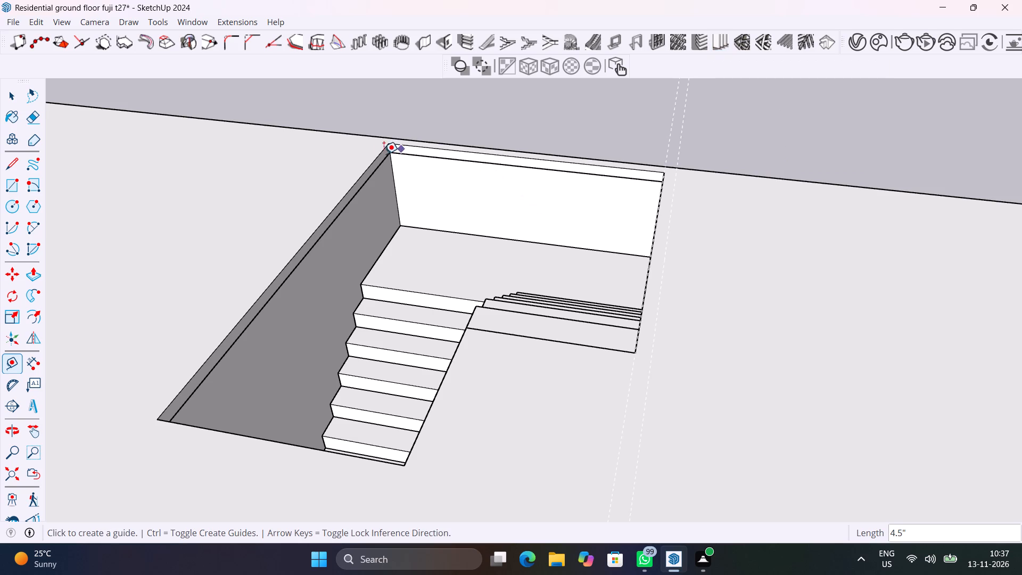
Place guides along the stair opening's opposite, longer side edge and 4.5" outside it.
{"action": "middle_click_drag", "start_coordinate": [360, 172], "coordinate": [622, 151]}
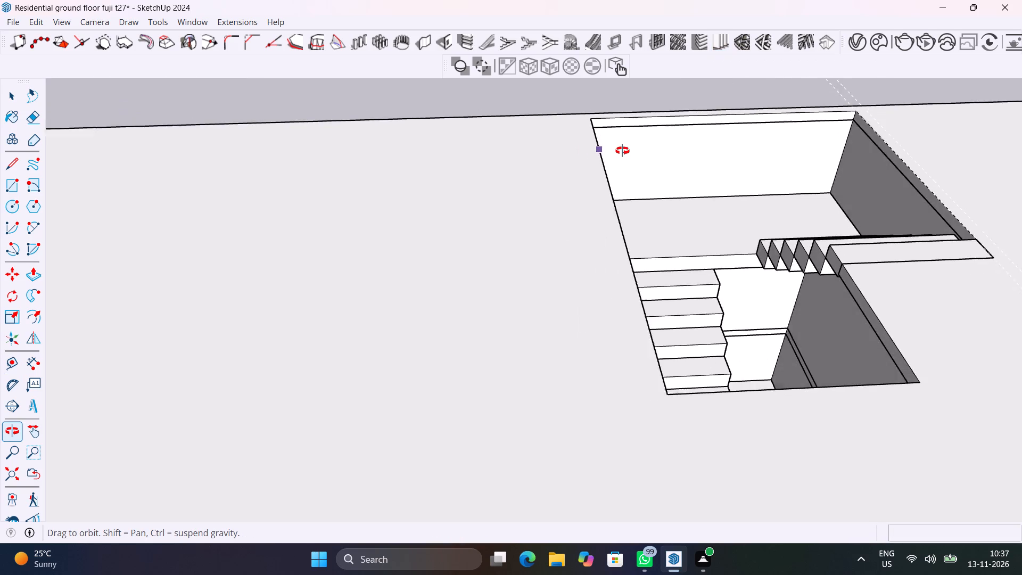
{"action": "middle_click_drag", "start_coordinate": [622, 151], "coordinate": [599, 152]}
{"action": "left_click", "coordinate": [593, 175]}
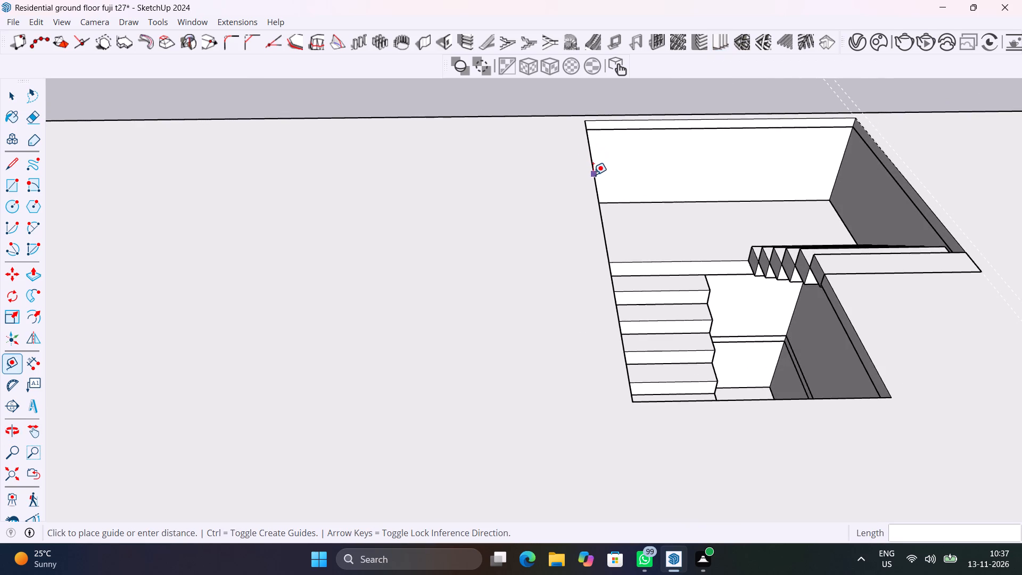
{"action": "left_click", "coordinate": [594, 177]}
{"action": "left_click", "coordinate": [594, 174]}
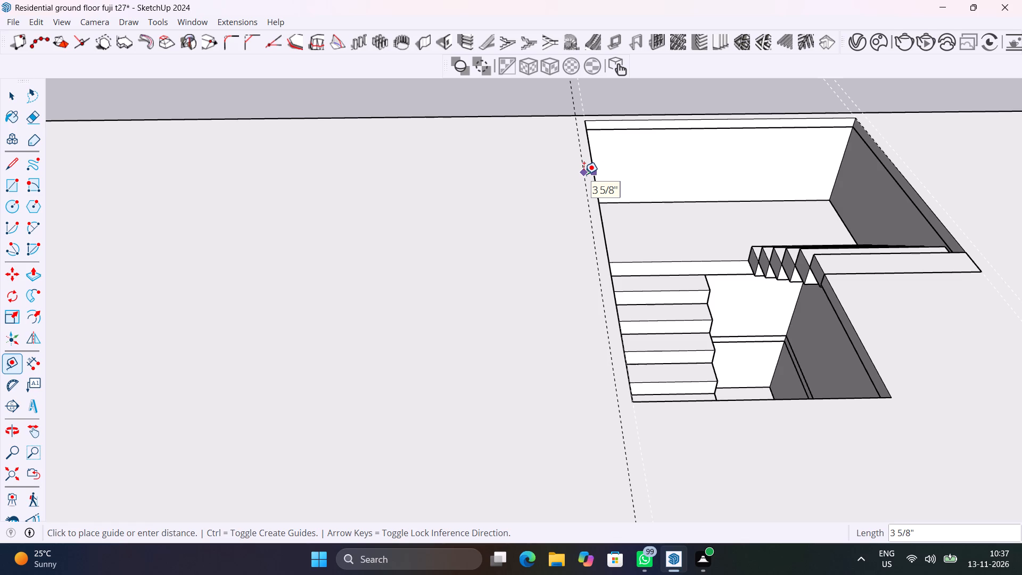
{"action": "type", "text": "4.5\""}
{"action": "key", "text": "Return"}
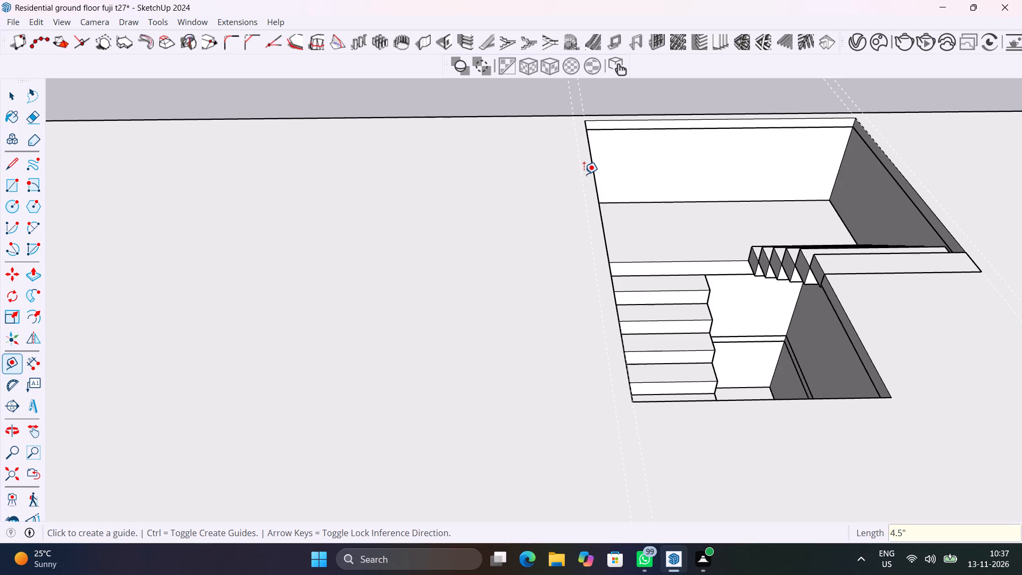
Place a guide along the stair opening's inner end edge, farthest from the slab's nearby outer edge.
{"action": "scroll", "coordinate": [576, 194], "scroll_direction": "down", "scroll_amount": 6}
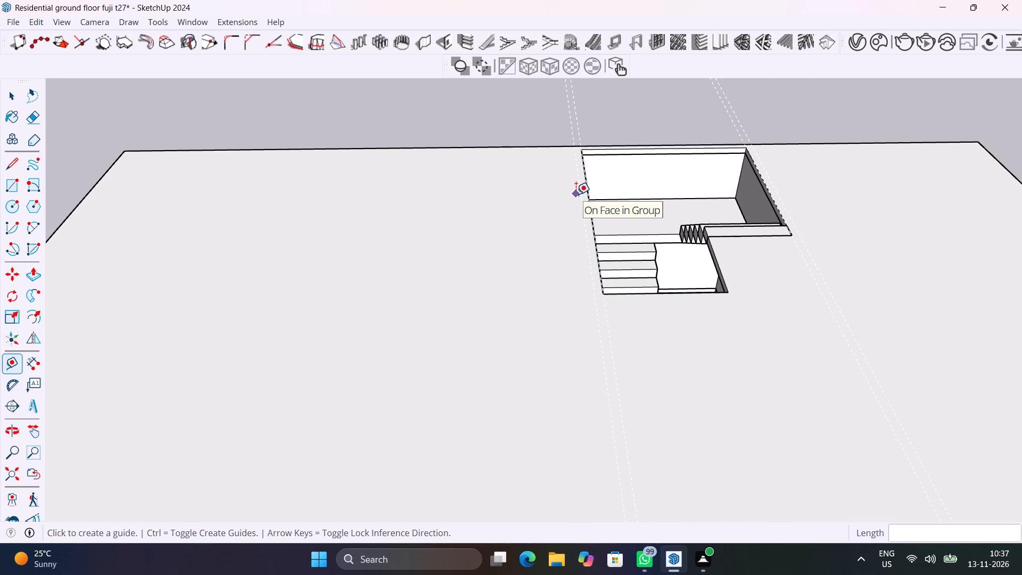
{"action": "left_click", "coordinate": [663, 293]}
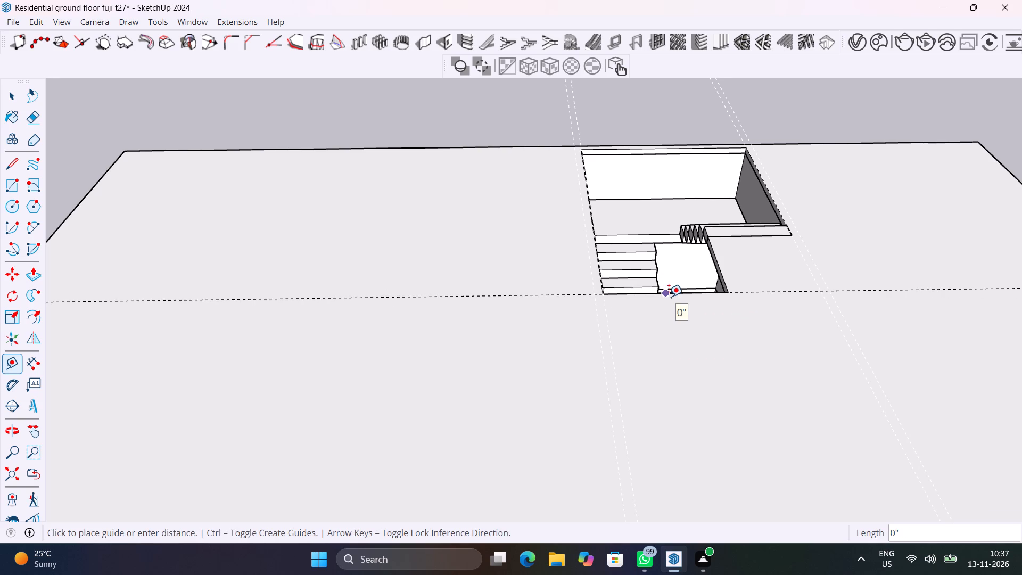
{"action": "left_click", "coordinate": [669, 297]}
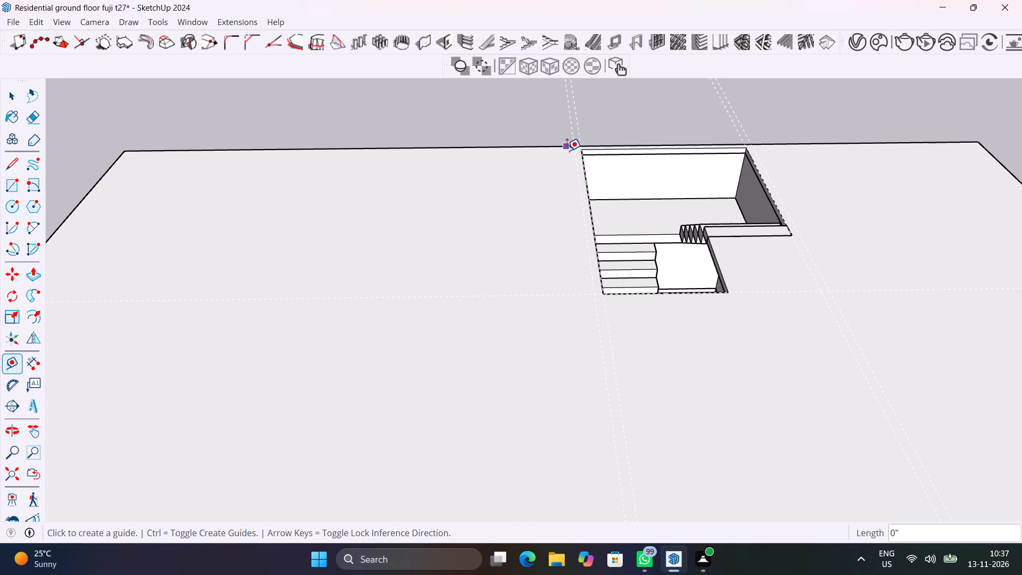
Draw a 4 1/2" by about 13' 1 1/2" rectangle along the opening's longer side, from the slab's outer edge to the inner corner.
{"action": "scroll", "coordinate": [567, 151], "scroll_direction": "up", "scroll_amount": 8}
{"action": "middle_click_drag", "start_coordinate": [562, 220], "coordinate": [745, 291]}
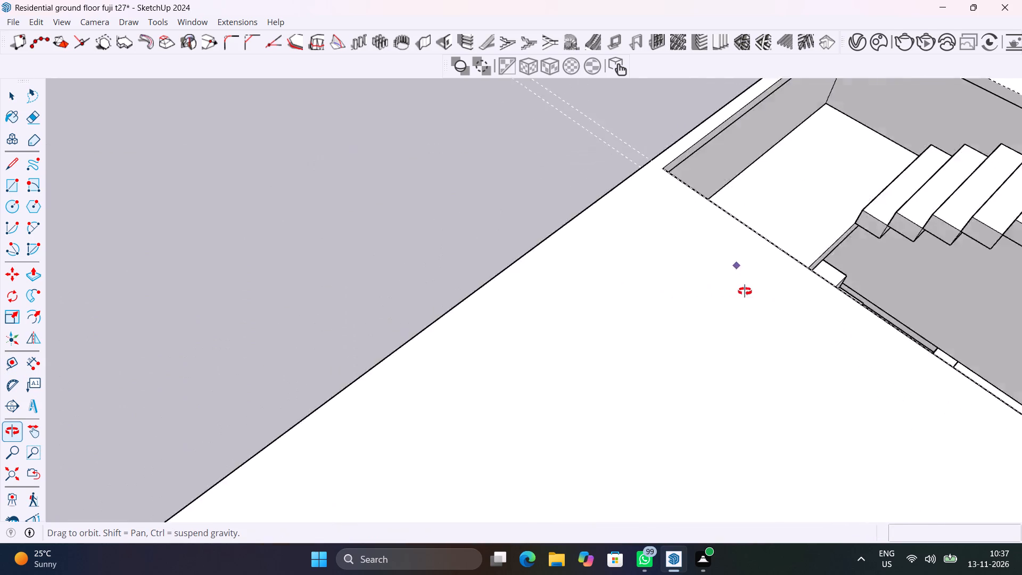
{"action": "middle_click_drag", "start_coordinate": [745, 291], "coordinate": [538, 248]}
{"action": "scroll", "coordinate": [538, 248], "scroll_direction": "up", "scroll_amount": 1}
{"action": "key", "text": "r"}
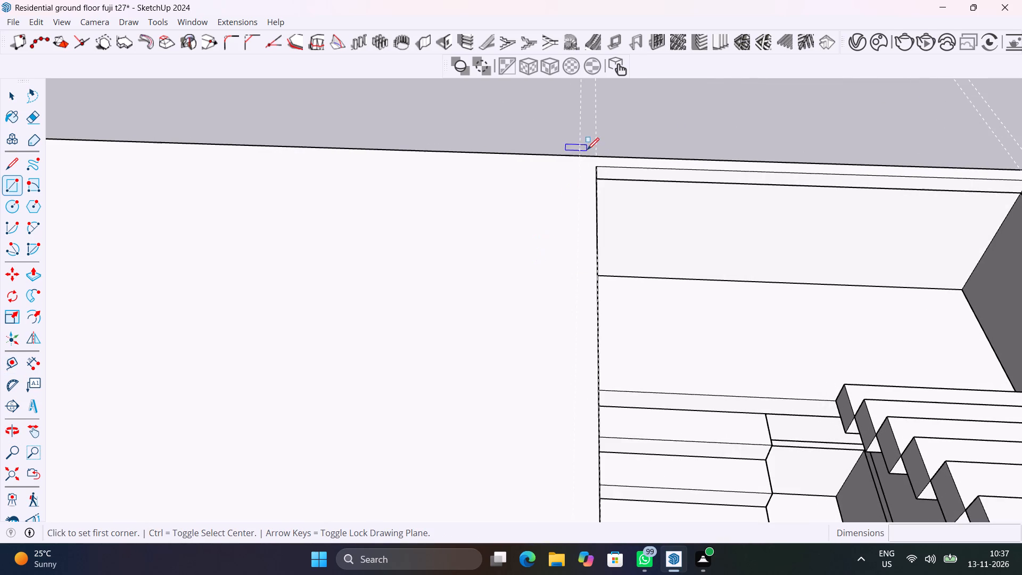
{"action": "left_click", "coordinate": [581, 154]}
{"action": "scroll", "coordinate": [601, 204], "scroll_direction": "down", "scroll_amount": 8}
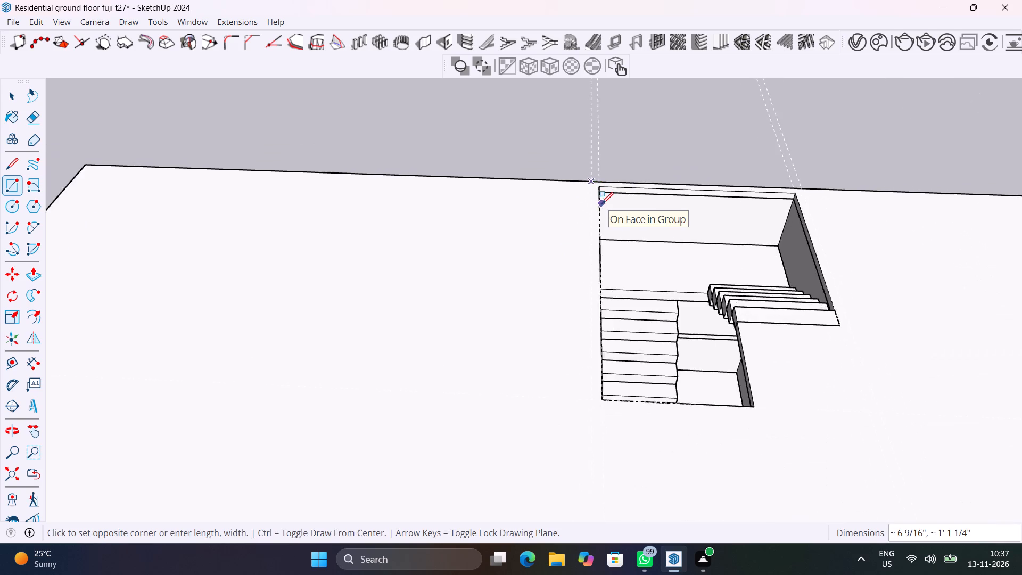
{"action": "scroll", "coordinate": [601, 204], "scroll_direction": "down", "scroll_amount": 7}
{"action": "scroll", "coordinate": [600, 288], "scroll_direction": "up", "scroll_amount": 18}
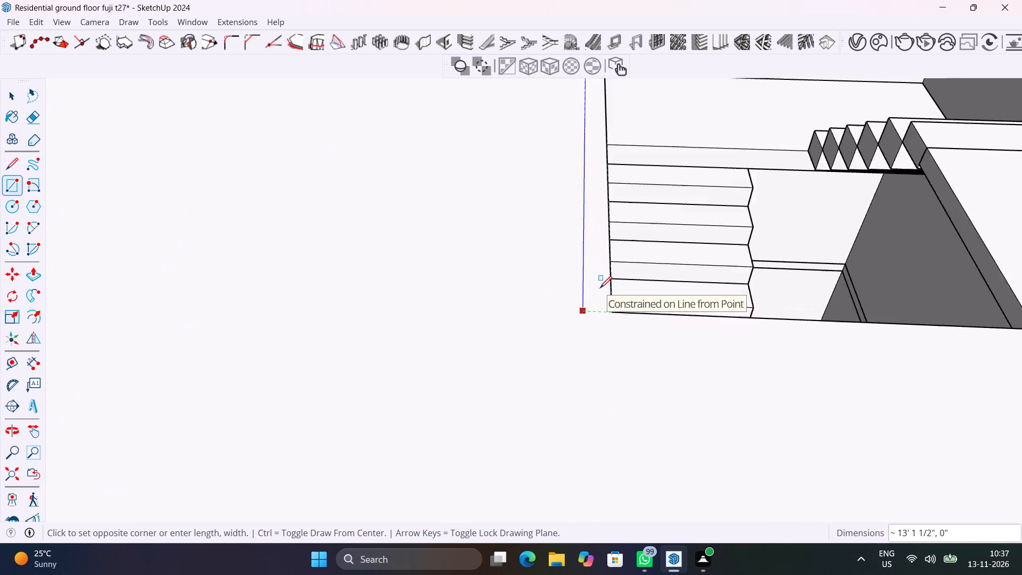
{"action": "scroll", "coordinate": [600, 288], "scroll_direction": "up", "scroll_amount": 2}
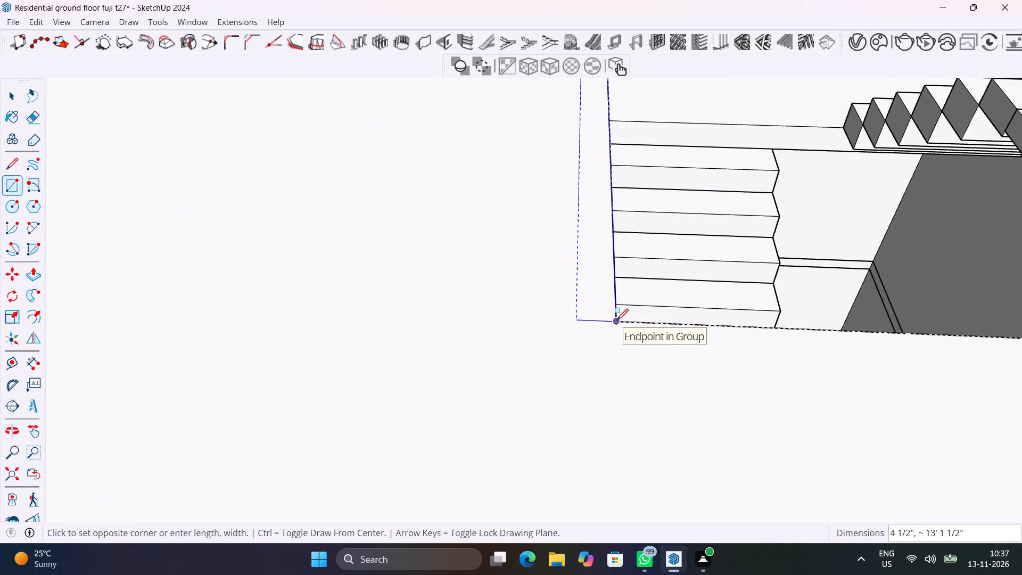
{"action": "left_click", "coordinate": [616, 321]}
Push/Pull the narrow rectangle beside the stair opening up 8' to form a wall.
{"action": "key", "text": "space"}
{"action": "left_click", "coordinate": [593, 286]}
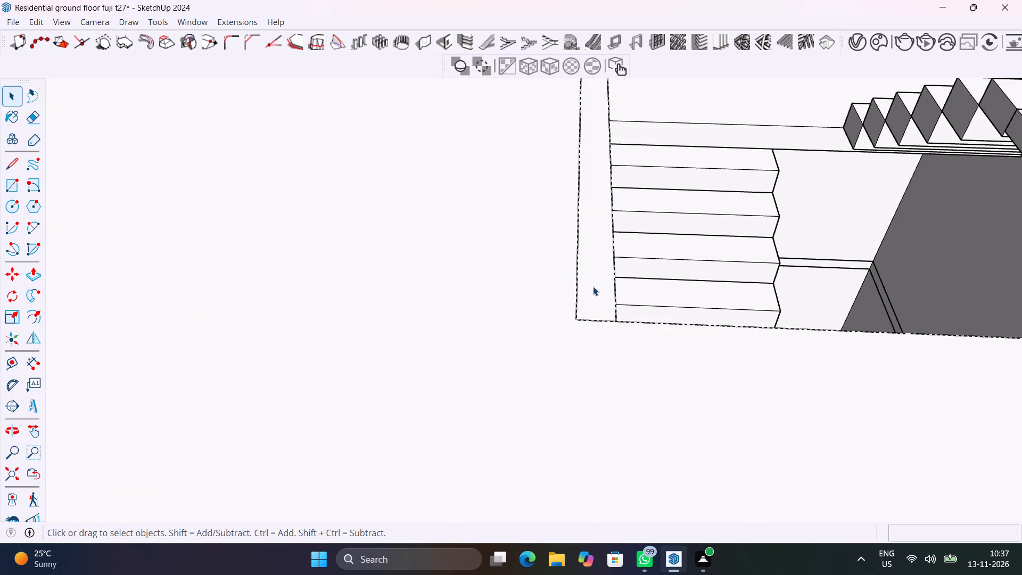
{"action": "key", "text": "p"}
{"action": "left_click", "coordinate": [593, 286]}
{"action": "scroll", "coordinate": [567, 190], "scroll_direction": "down", "scroll_amount": 3}
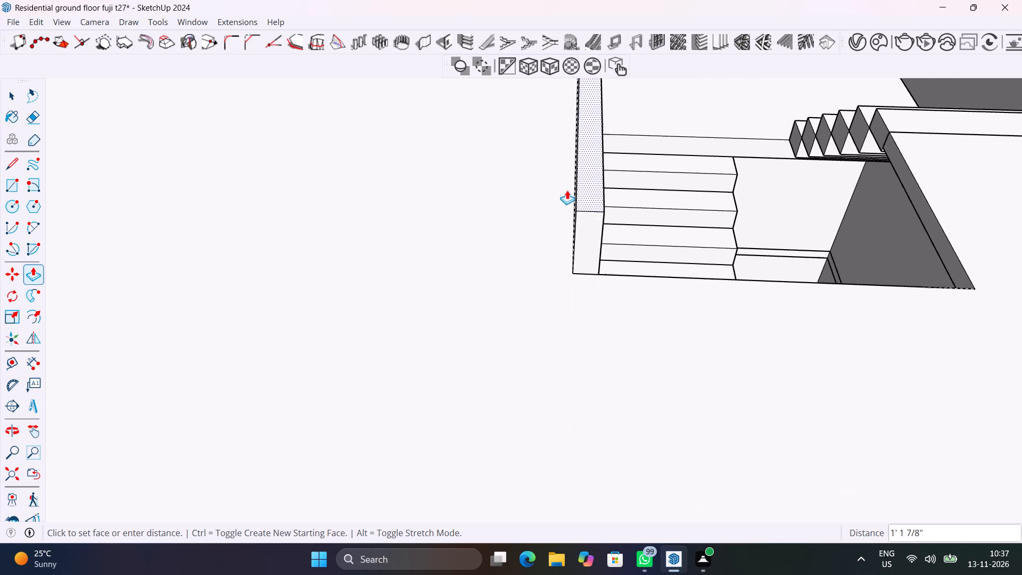
{"action": "scroll", "coordinate": [567, 190], "scroll_direction": "down", "scroll_amount": 10}
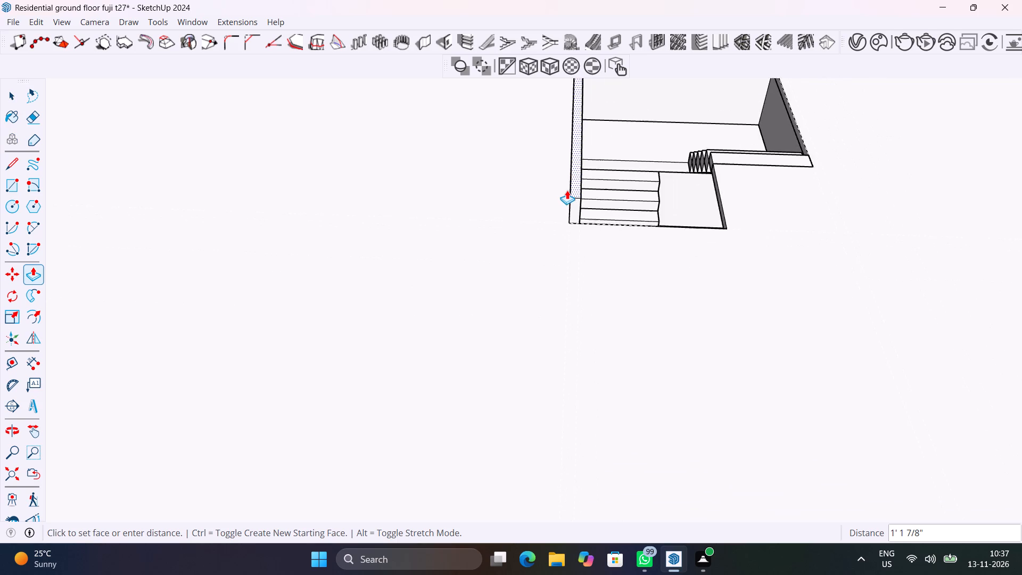
{"action": "scroll", "coordinate": [567, 190], "scroll_direction": "down", "scroll_amount": 1}
{"action": "middle_click_drag", "start_coordinate": [567, 190], "coordinate": [565, 261], "text": "shift"}
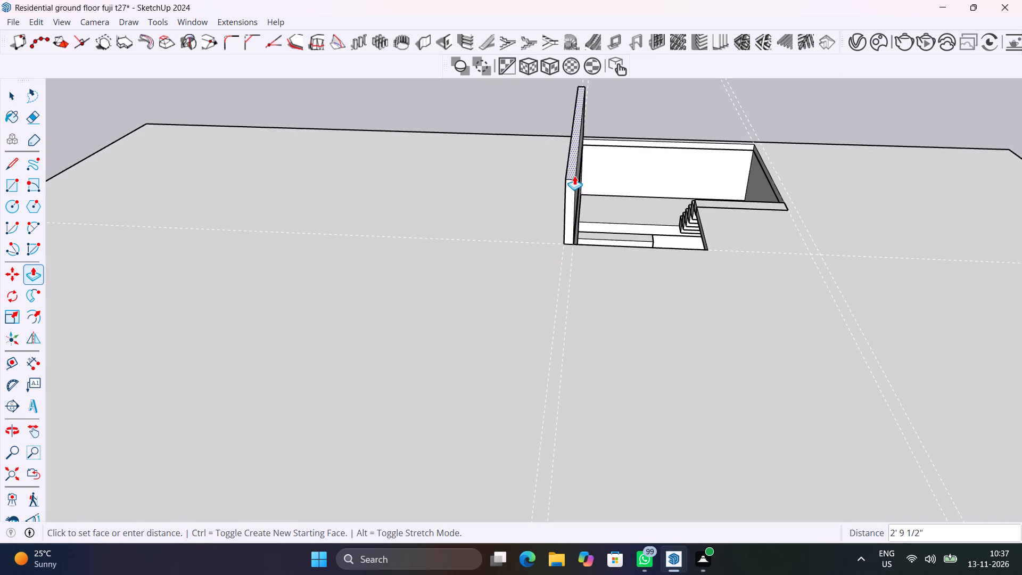
{"action": "type", "text": "8'"}
{"action": "key", "text": "Return"}
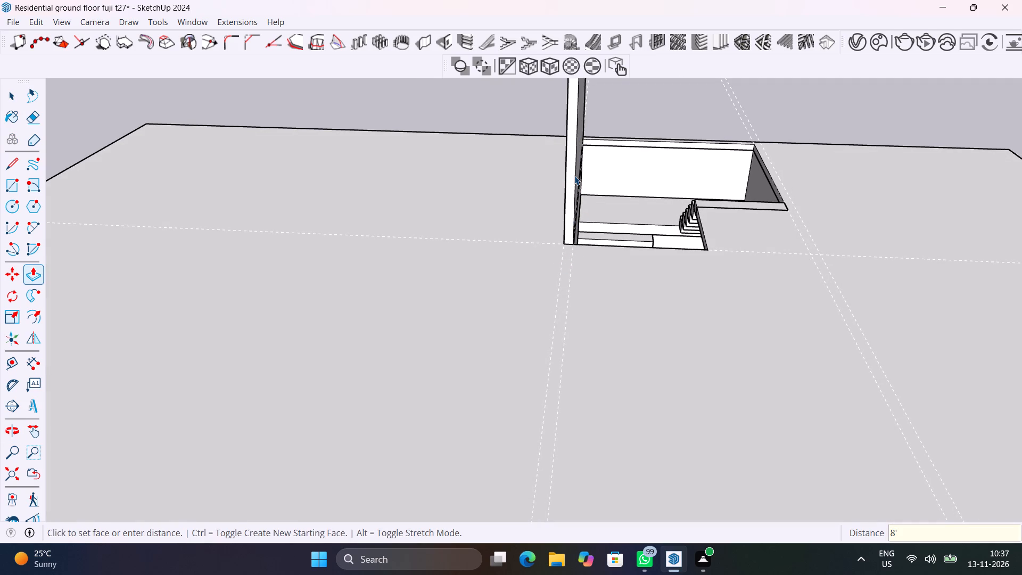
{"action": "scroll", "coordinate": [574, 176], "scroll_direction": "down", "scroll_amount": 9}
{"action": "key", "text": "space"}
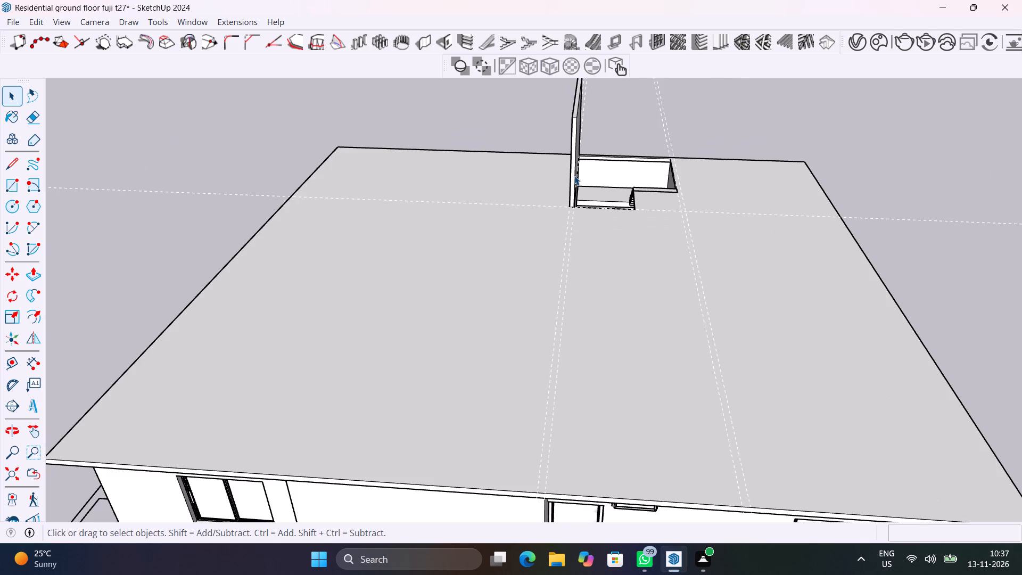
Save the model.
{"action": "key", "text": "ctrl+s"}
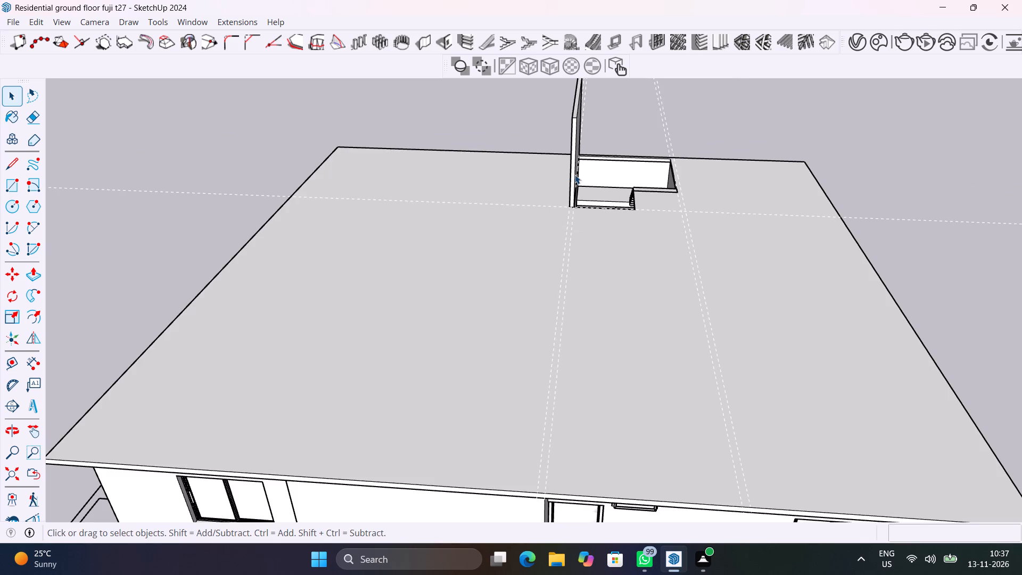
Make the finished 8' wall beside the stair opening a group.
{"action": "scroll", "coordinate": [575, 171], "scroll_direction": "up", "scroll_amount": 3}
{"action": "triple_click", "coordinate": [575, 171]}
{"action": "left_click", "coordinate": [575, 171]}
{"action": "middle_click_drag", "start_coordinate": [575, 171], "coordinate": [575, 170], "text": "shift"}
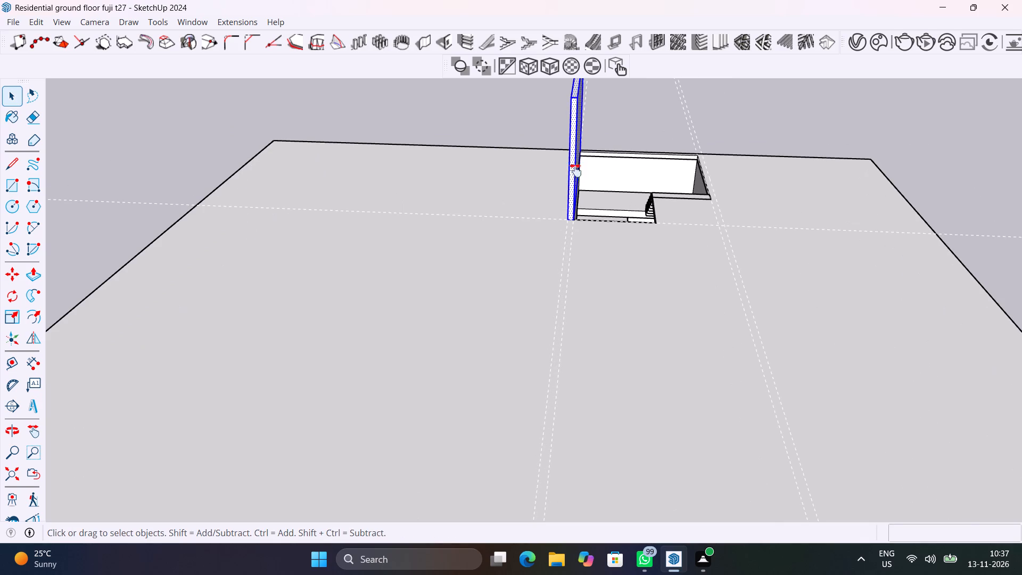
{"action": "middle_click_drag", "start_coordinate": [575, 170], "coordinate": [592, 230], "text": "shift"}
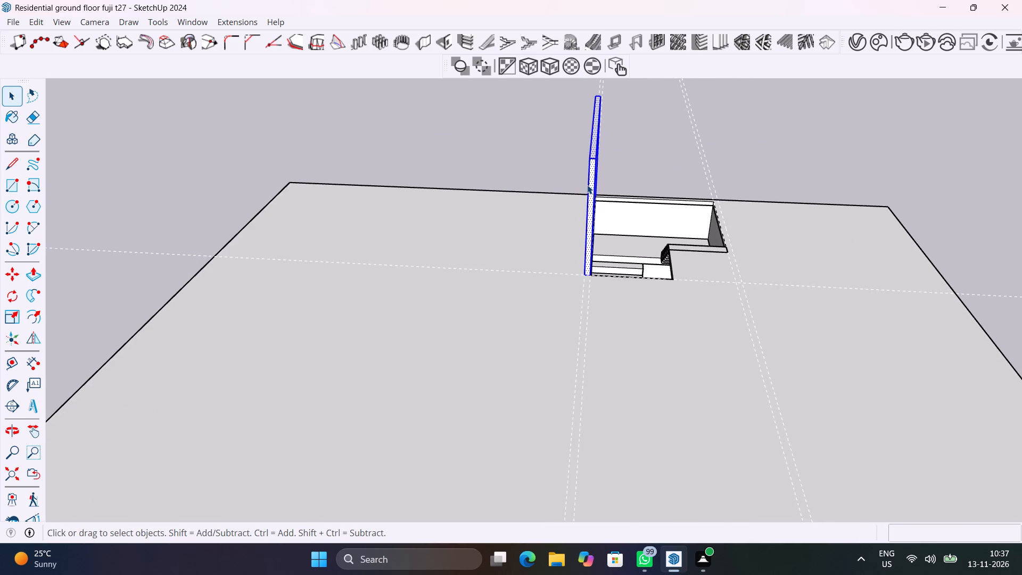
{"action": "right_click", "coordinate": [589, 185]}
{"action": "left_click", "coordinate": [664, 313]}
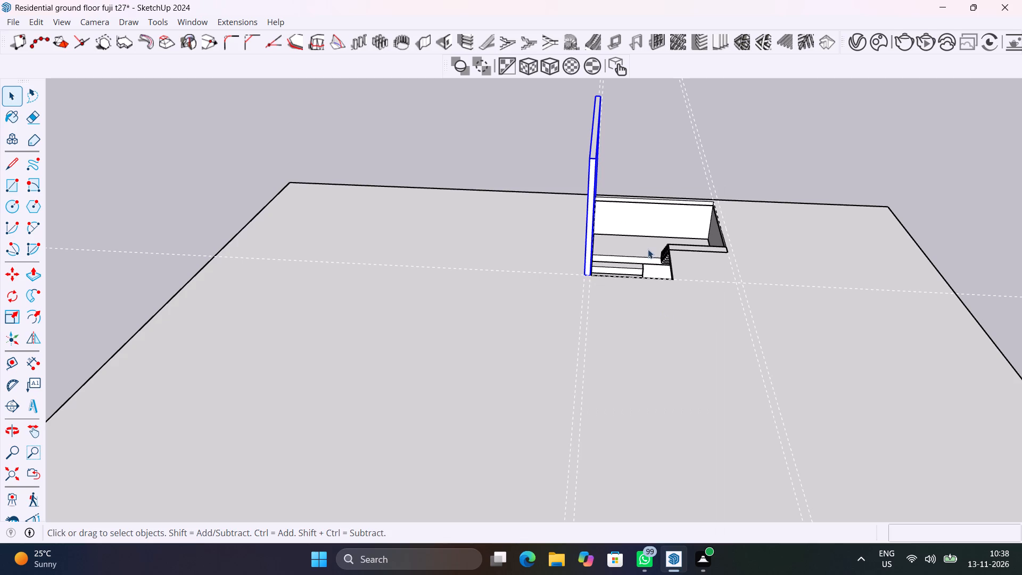
Draw a 4 1/2" by about 13' 1 1/2" rectangle along the opening's opposite side, from the slab's outer edge to the inner guide.
{"action": "middle_click_drag", "start_coordinate": [648, 249], "coordinate": [410, 260]}
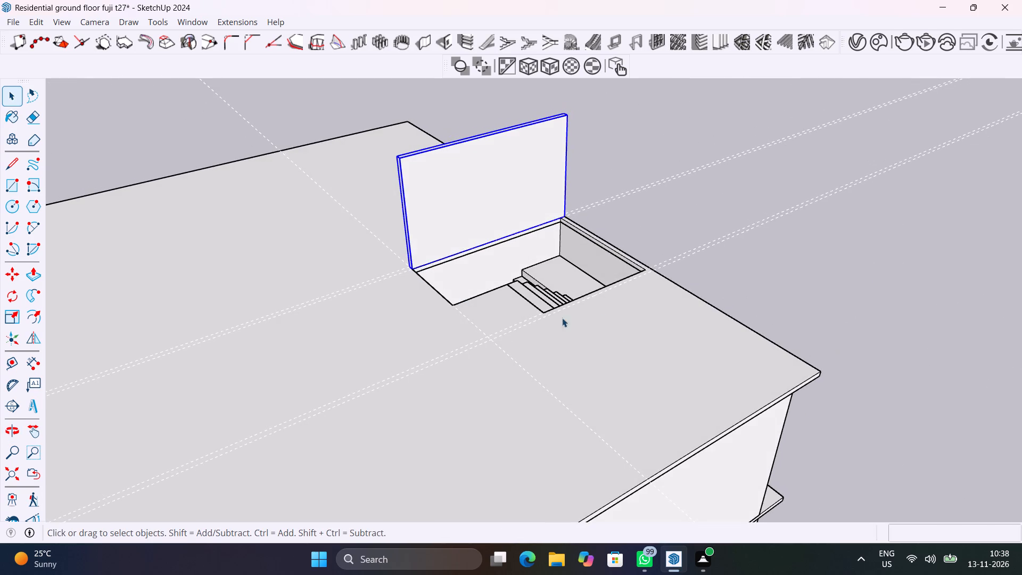
{"action": "scroll", "coordinate": [525, 336], "scroll_direction": "up", "scroll_amount": 5}
{"action": "middle_click_drag", "start_coordinate": [514, 349], "coordinate": [785, 406]}
{"action": "scroll", "coordinate": [784, 211], "scroll_direction": "up", "scroll_amount": 3}
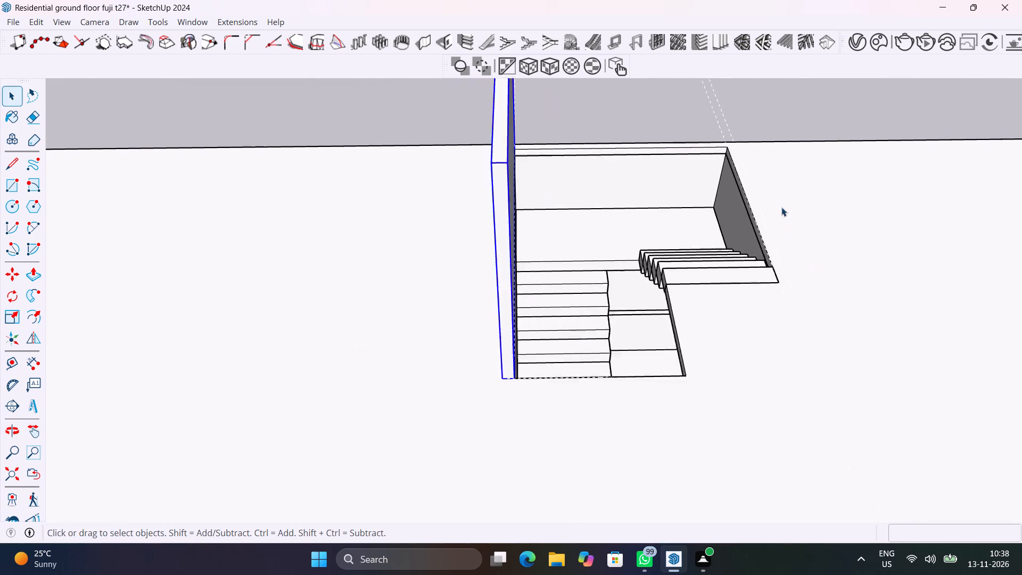
{"action": "scroll", "coordinate": [781, 207], "scroll_direction": "up", "scroll_amount": 3}
{"action": "scroll", "coordinate": [748, 153], "scroll_direction": "up", "scroll_amount": 5}
{"action": "middle_click_drag", "start_coordinate": [748, 152], "coordinate": [646, 347]}
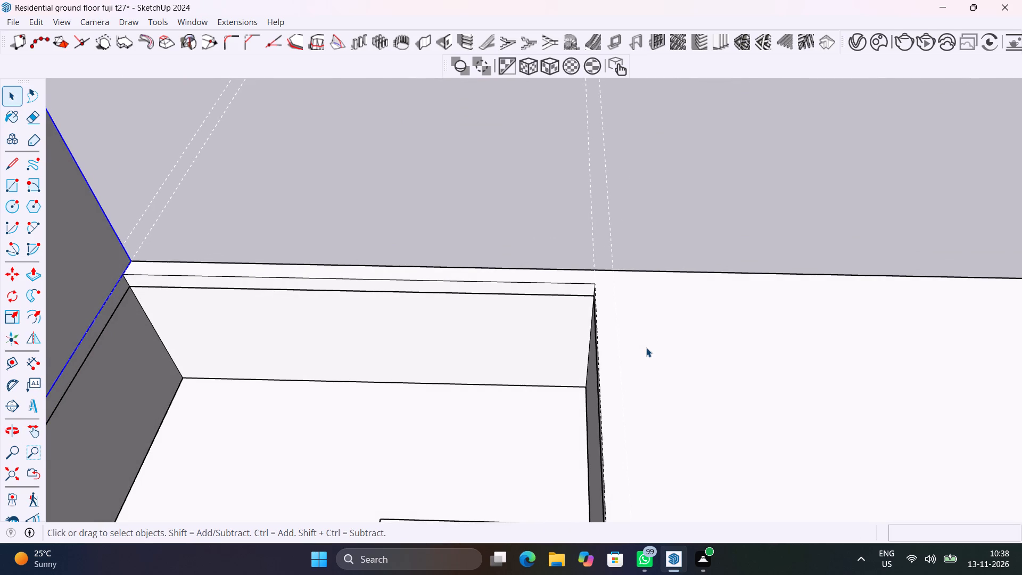
{"action": "key", "text": "r"}
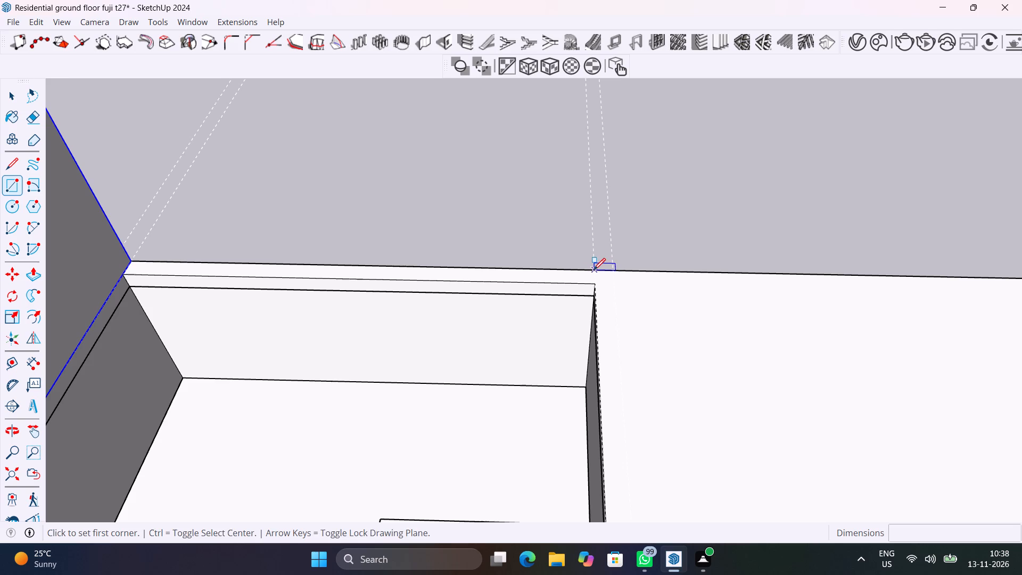
{"action": "left_click", "coordinate": [594, 270]}
{"action": "scroll", "coordinate": [637, 293], "scroll_direction": "down", "scroll_amount": 6}
{"action": "scroll", "coordinate": [647, 415], "scroll_direction": "down", "scroll_amount": 6}
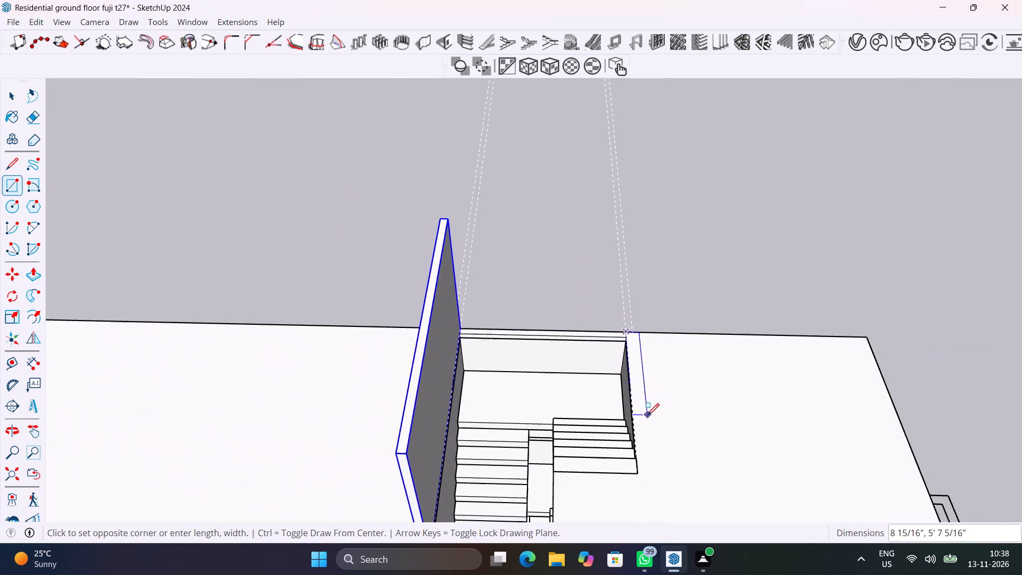
{"action": "middle_click_drag", "start_coordinate": [639, 408], "coordinate": [604, 234], "text": "shift"}
{"action": "scroll", "coordinate": [604, 234], "scroll_direction": "up", "scroll_amount": 1}
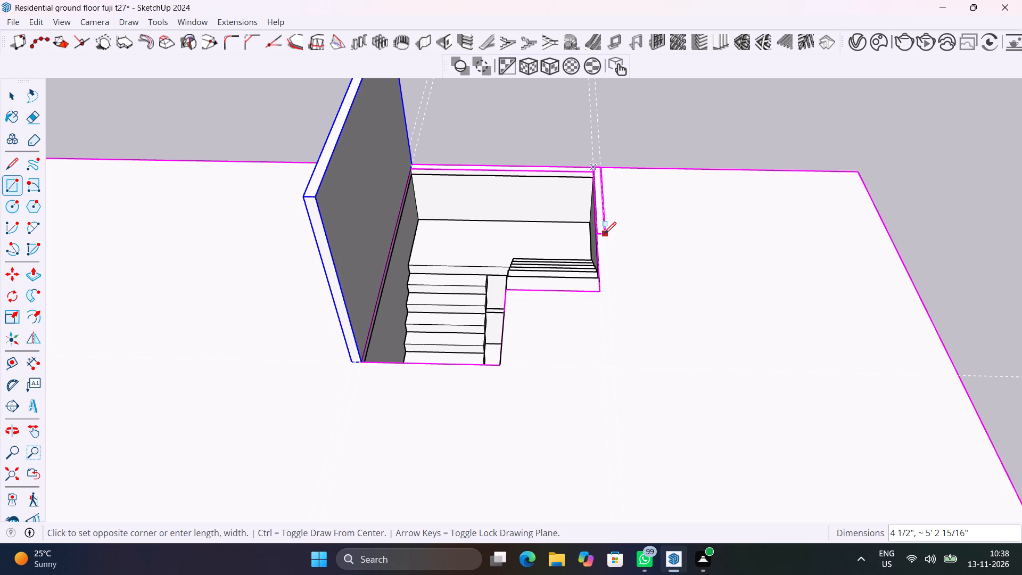
{"action": "scroll", "coordinate": [611, 322], "scroll_direction": "up", "scroll_amount": 6}
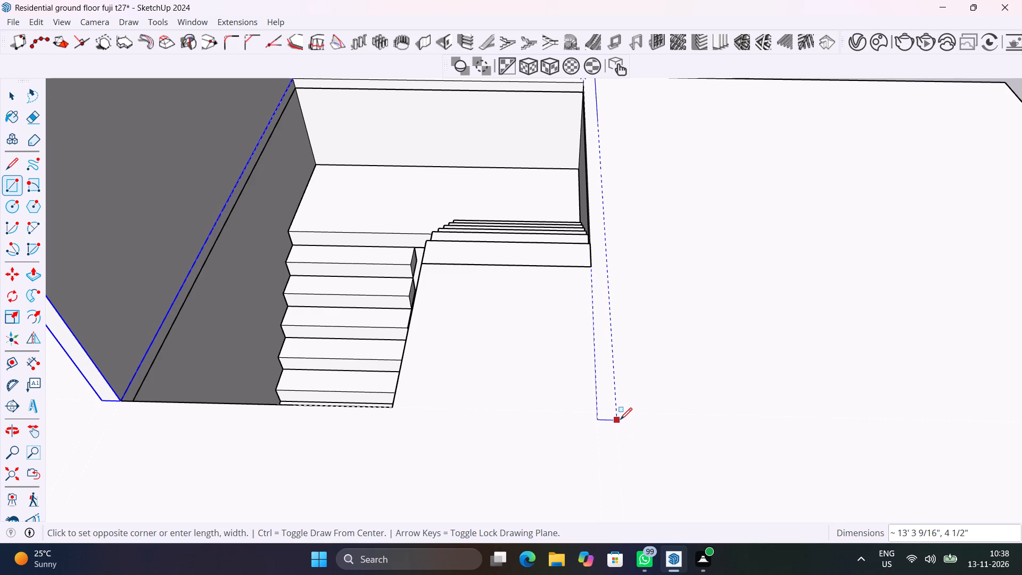
{"action": "scroll", "coordinate": [620, 420], "scroll_direction": "up", "scroll_amount": 13}
{"action": "middle_click_drag", "start_coordinate": [620, 420], "coordinate": [551, 298]}
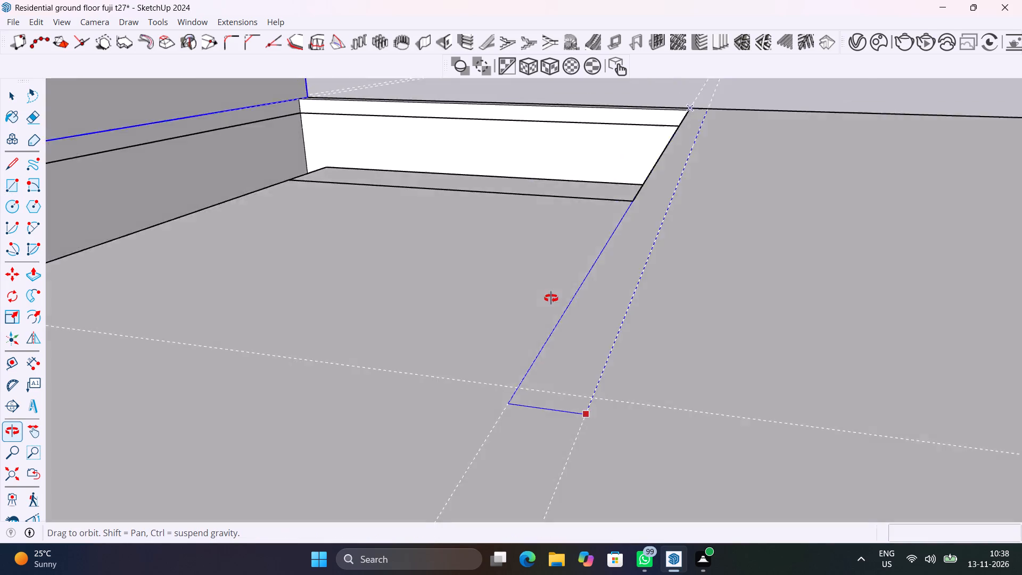
{"action": "middle_click_drag", "start_coordinate": [551, 298], "coordinate": [442, 288]}
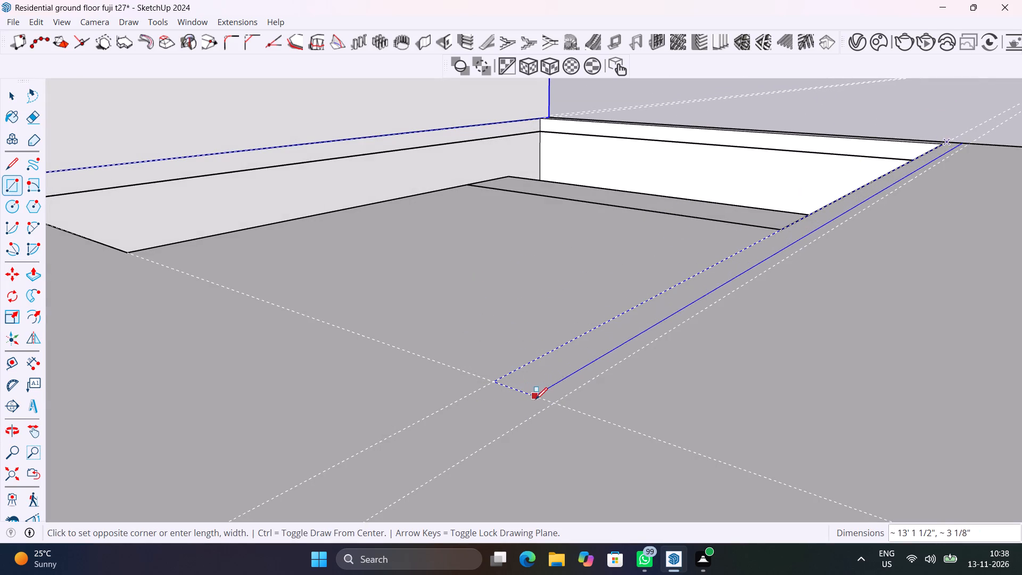
{"action": "left_click", "coordinate": [554, 404]}
Make the new narrow rectangle on the opening's opposite side a group.
{"action": "middle_click_drag", "start_coordinate": [562, 409], "coordinate": [611, 441]}
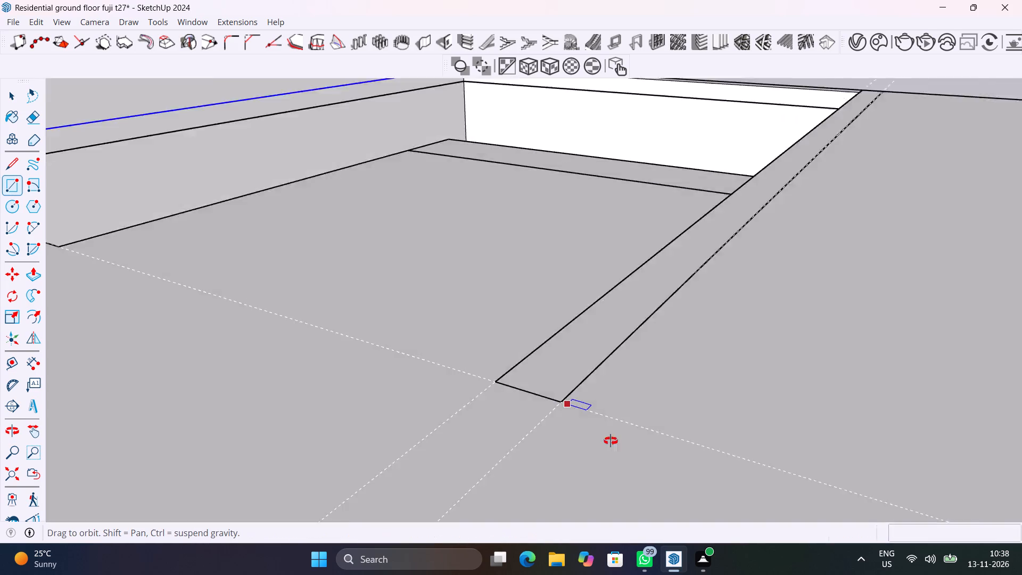
{"action": "middle_click_drag", "start_coordinate": [611, 441], "coordinate": [686, 464]}
{"action": "key", "text": "space"}
{"action": "double_click", "coordinate": [567, 345]}
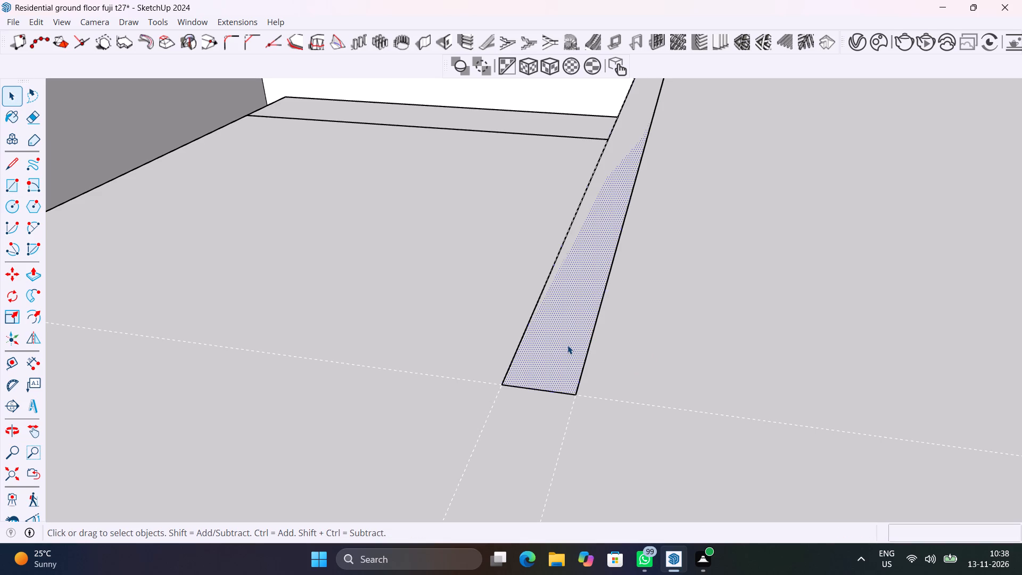
{"action": "right_click", "coordinate": [567, 345]}
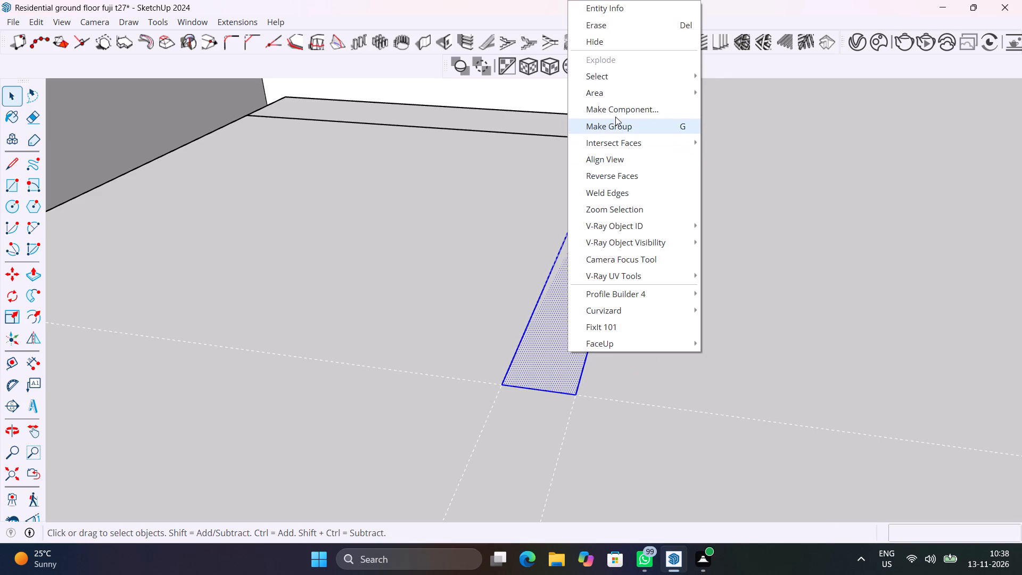
{"action": "left_click", "coordinate": [620, 122]}
Inside its group, Push/Pull the narrow rectangle up to the same height as the opposite stairwell wall.
{"action": "triple_click", "coordinate": [611, 244]}
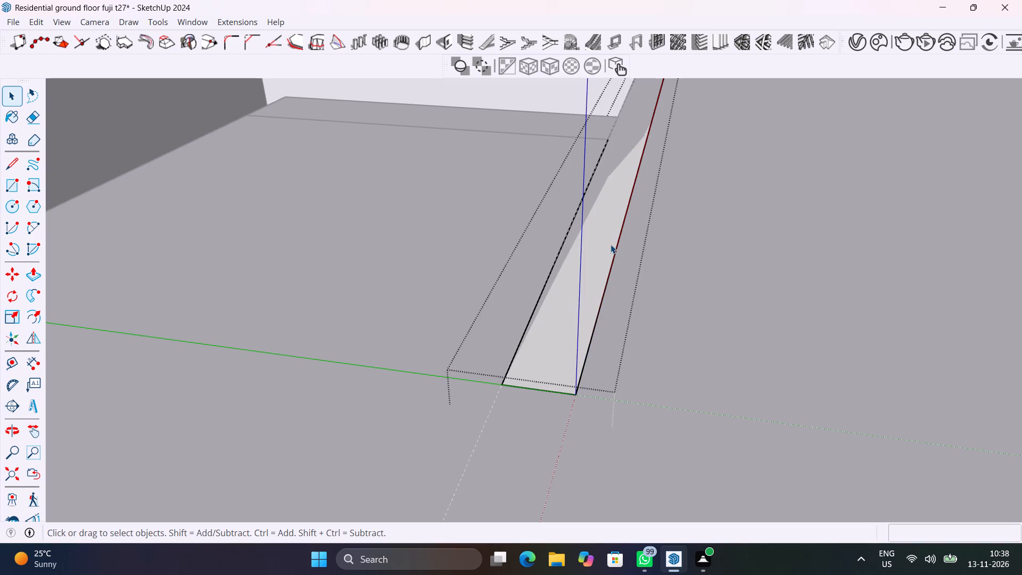
{"action": "key", "text": "p"}
{"action": "left_click", "coordinate": [611, 244]}
{"action": "scroll", "coordinate": [551, 101], "scroll_direction": "down", "scroll_amount": 11}
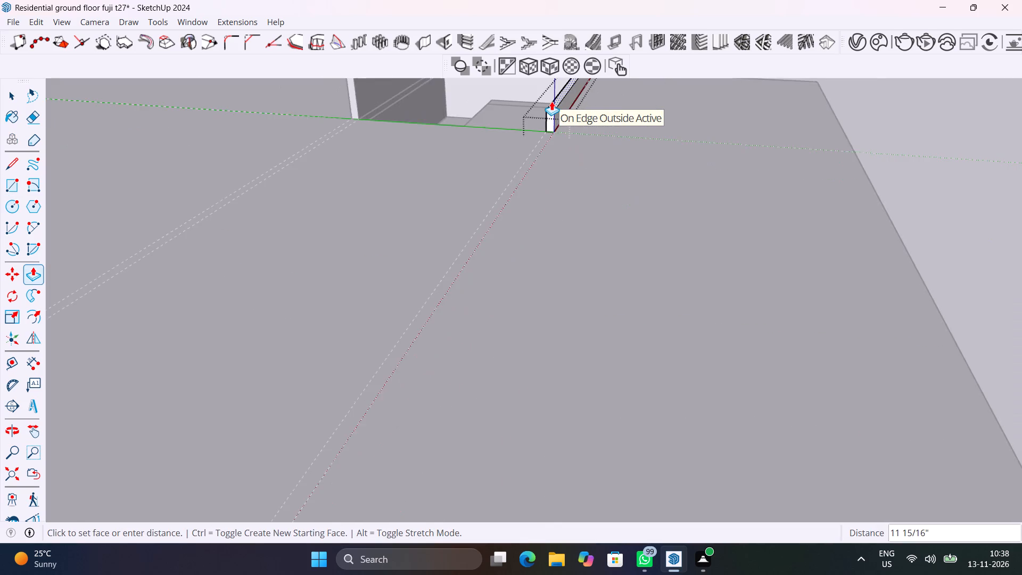
{"action": "scroll", "coordinate": [551, 101], "scroll_direction": "down", "scroll_amount": 8}
{"action": "middle_click_drag", "start_coordinate": [579, 131], "coordinate": [693, 385], "text": "shift"}
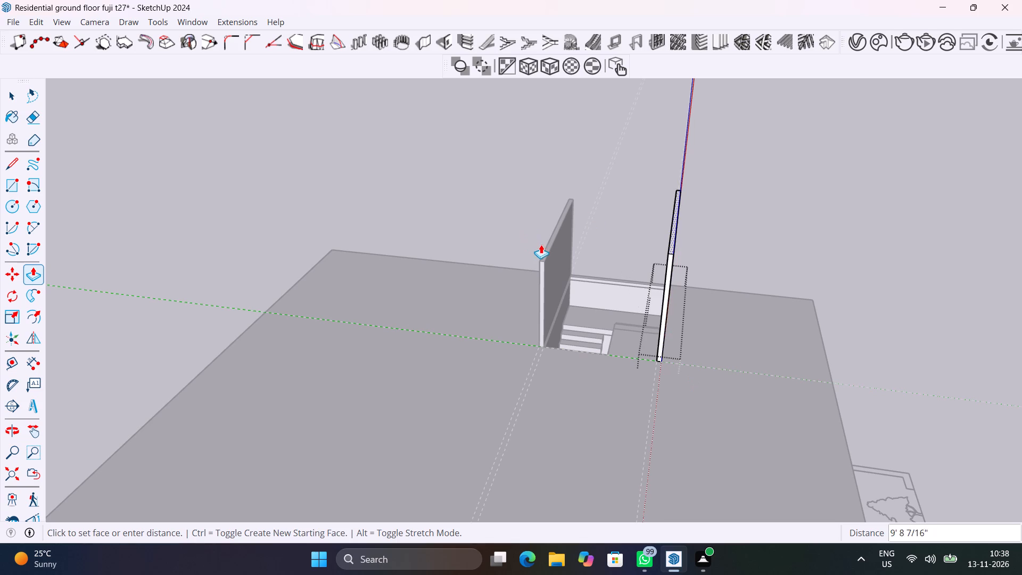
{"action": "left_click", "coordinate": [547, 261]}
{"action": "key", "text": "space"}
{"action": "left_click", "coordinate": [801, 225]}
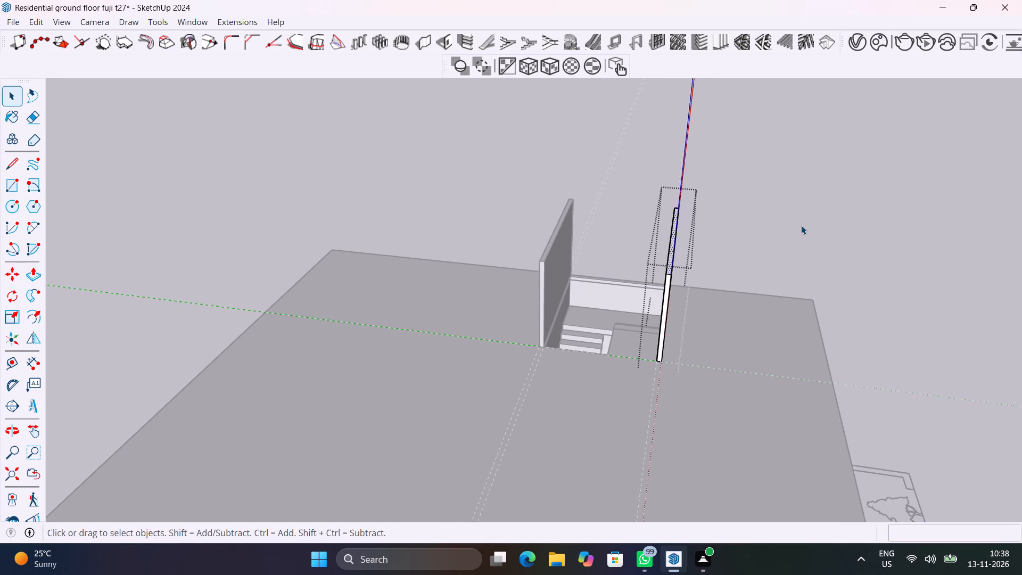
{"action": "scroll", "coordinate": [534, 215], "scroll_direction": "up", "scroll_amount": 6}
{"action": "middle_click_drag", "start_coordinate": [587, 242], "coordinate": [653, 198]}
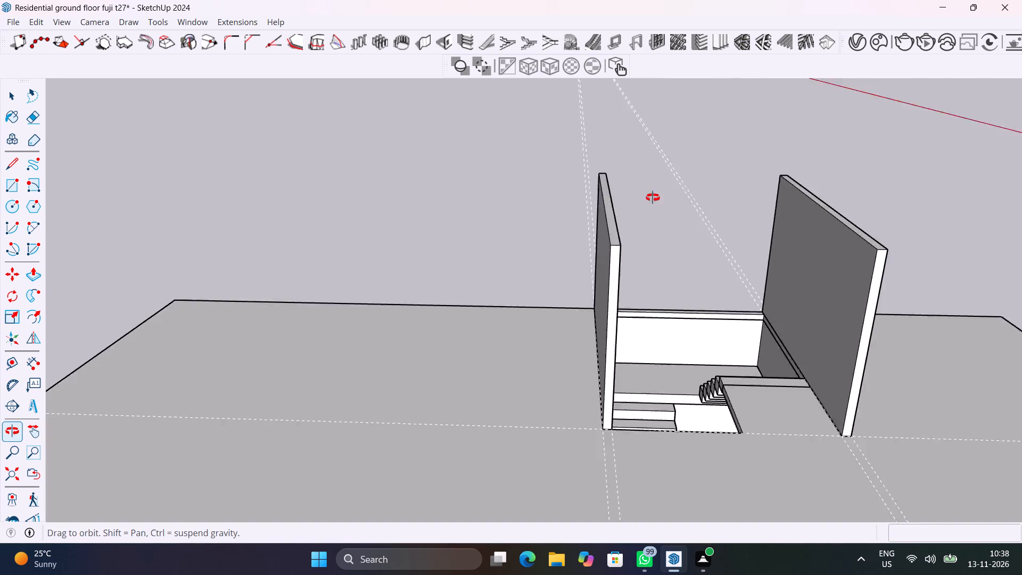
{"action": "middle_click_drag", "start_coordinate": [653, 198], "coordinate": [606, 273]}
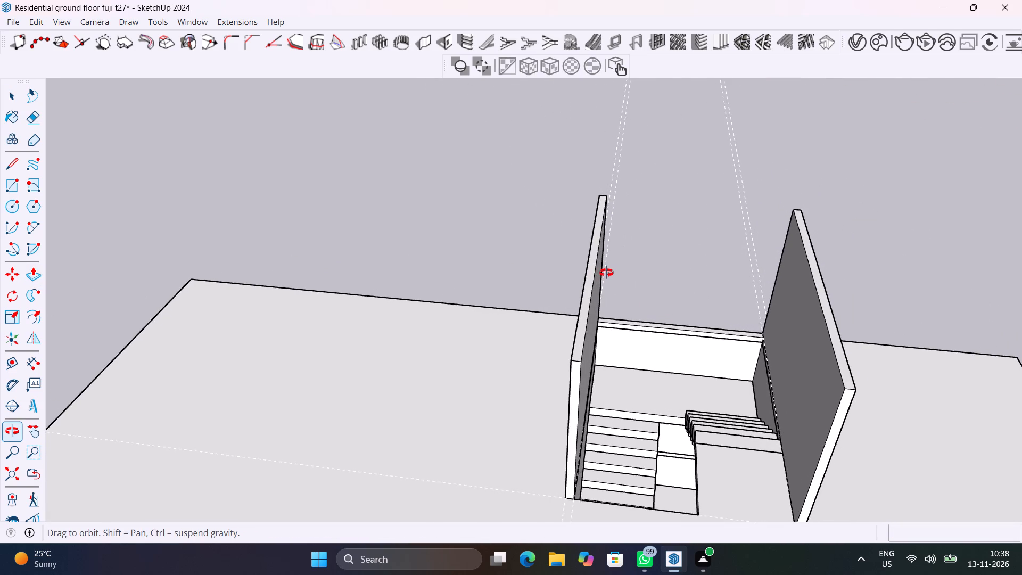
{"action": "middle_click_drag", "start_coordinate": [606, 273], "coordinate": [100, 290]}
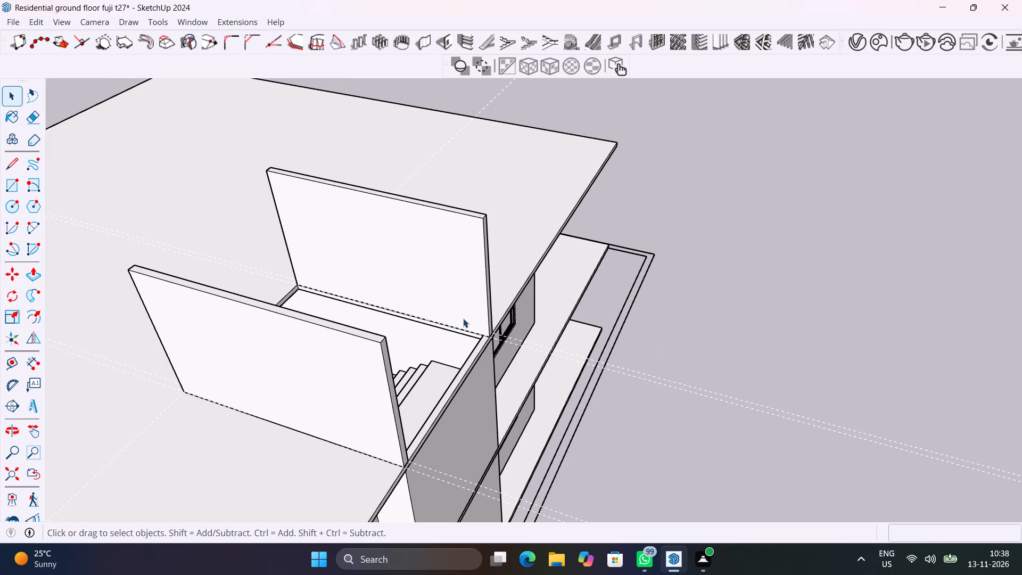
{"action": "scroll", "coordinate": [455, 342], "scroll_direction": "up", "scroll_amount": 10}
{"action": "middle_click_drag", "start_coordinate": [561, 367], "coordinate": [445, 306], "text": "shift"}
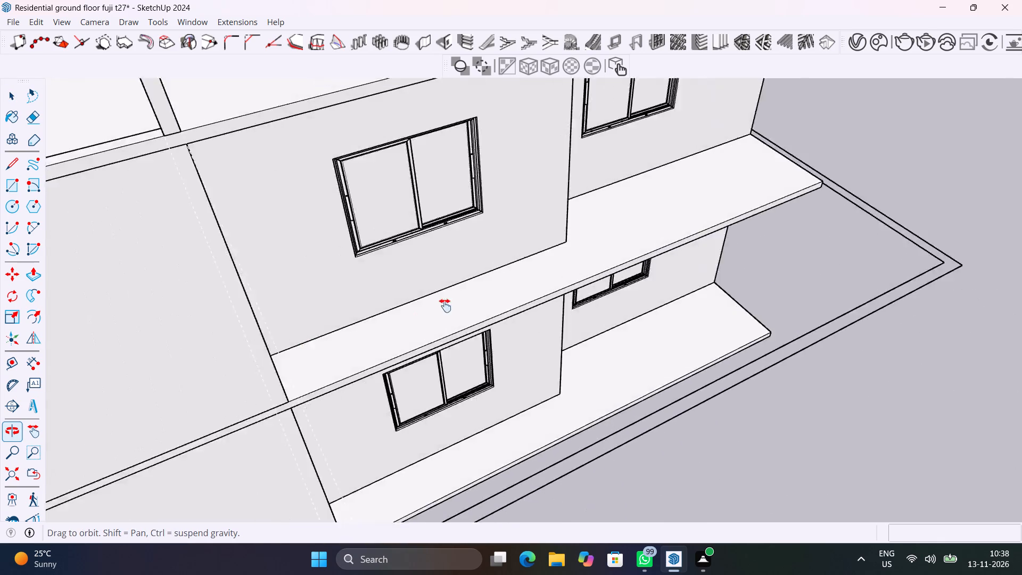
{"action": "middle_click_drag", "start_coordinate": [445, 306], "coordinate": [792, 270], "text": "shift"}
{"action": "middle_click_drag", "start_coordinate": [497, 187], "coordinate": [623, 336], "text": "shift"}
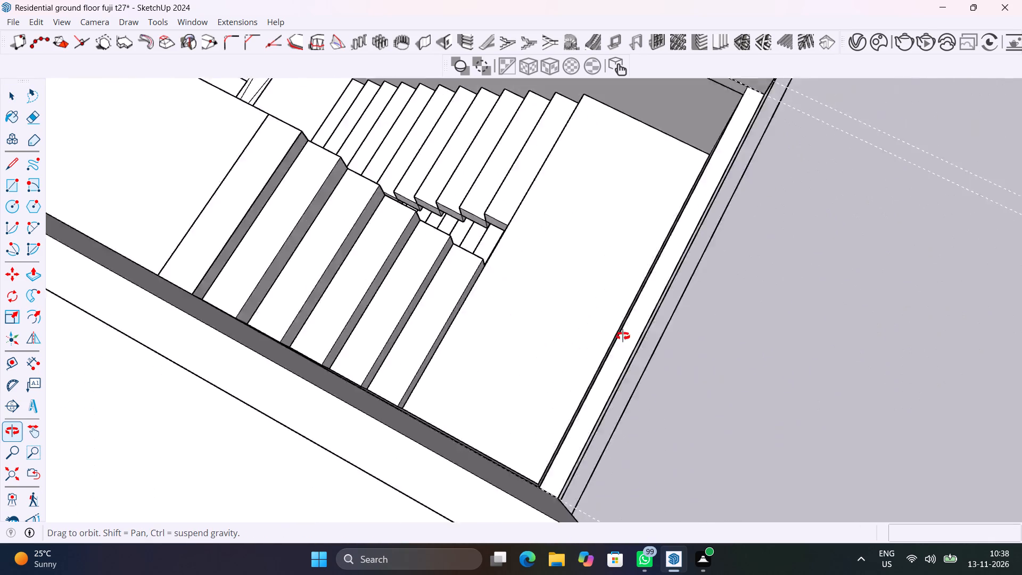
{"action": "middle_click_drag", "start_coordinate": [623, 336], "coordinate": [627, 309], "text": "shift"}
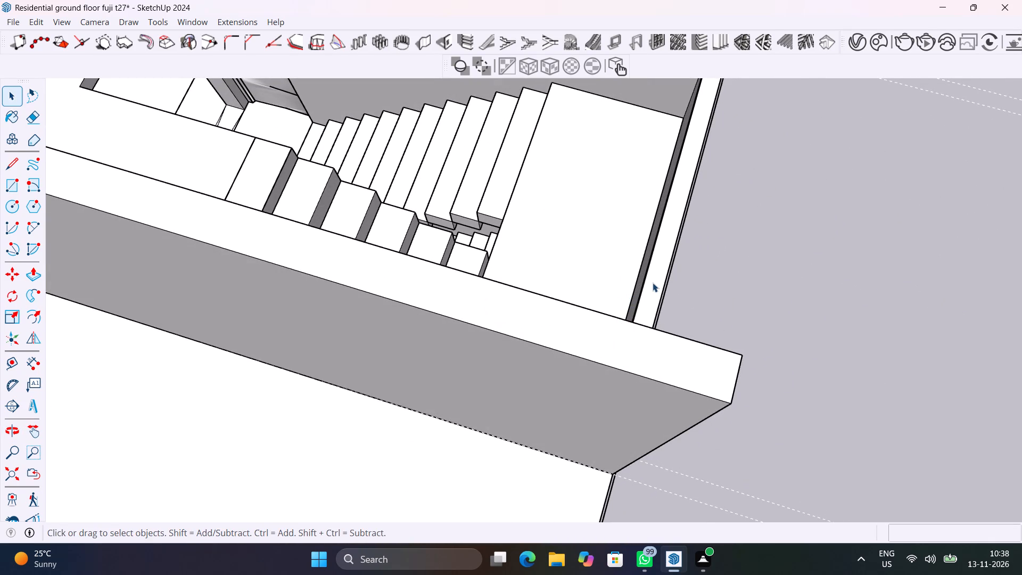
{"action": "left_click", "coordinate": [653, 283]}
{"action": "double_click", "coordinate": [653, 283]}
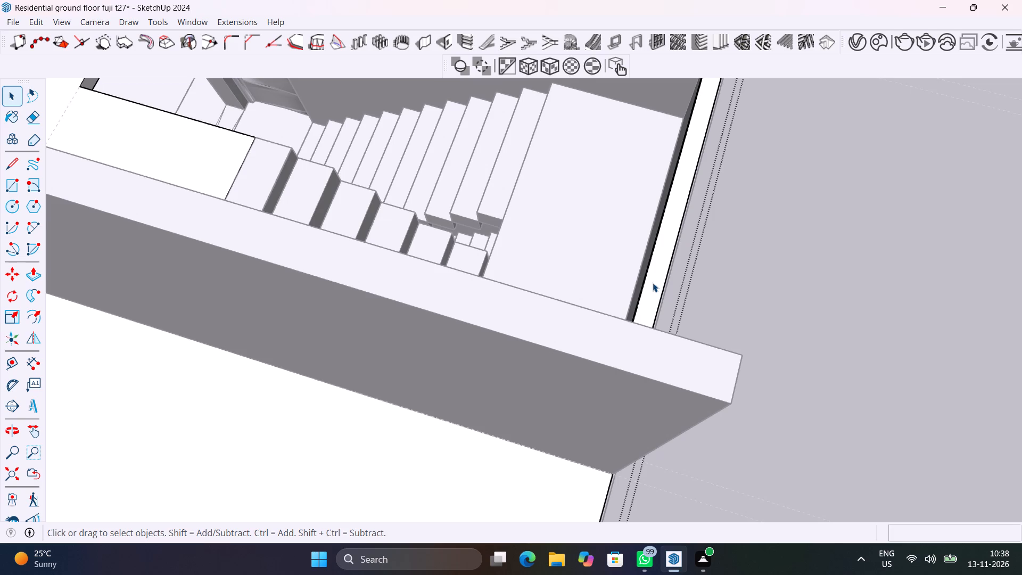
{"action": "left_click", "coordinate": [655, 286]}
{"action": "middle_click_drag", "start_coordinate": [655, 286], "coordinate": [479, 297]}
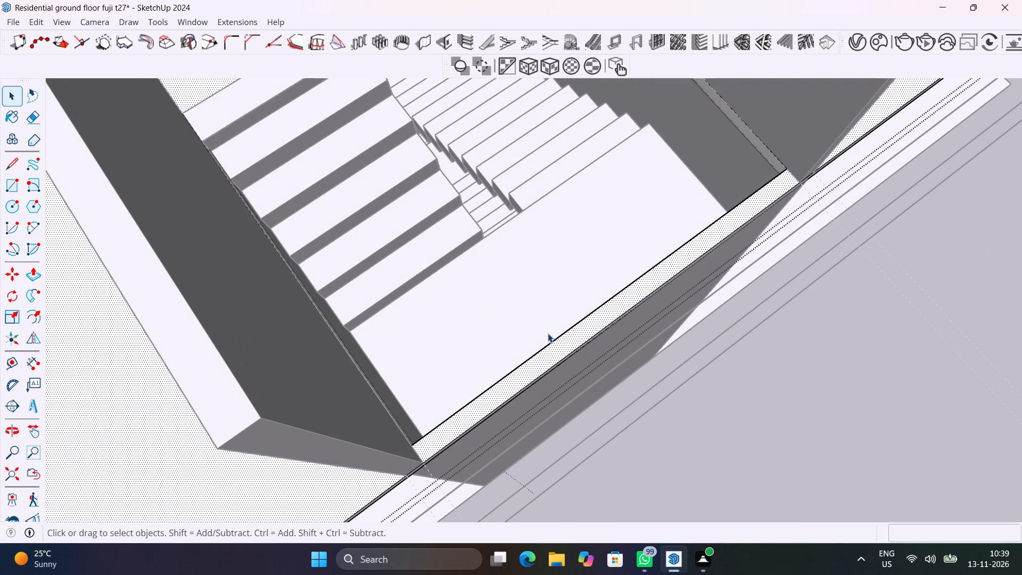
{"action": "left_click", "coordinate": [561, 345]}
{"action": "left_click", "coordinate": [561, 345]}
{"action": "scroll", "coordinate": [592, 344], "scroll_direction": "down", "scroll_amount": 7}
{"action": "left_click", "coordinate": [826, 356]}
Draw a rectangle about 4 11/16" by 9' 4 1/2" on the slab strip between the two walls, along the slab's outer edge.
{"action": "scroll", "coordinate": [512, 378], "scroll_direction": "up", "scroll_amount": 5}
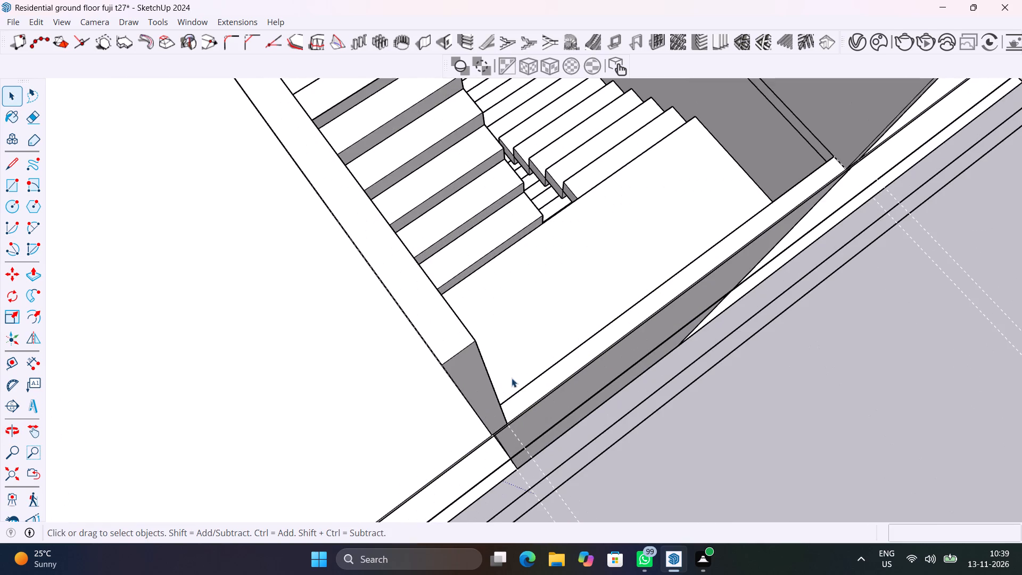
{"action": "middle_click_drag", "start_coordinate": [566, 381], "coordinate": [309, 344]}
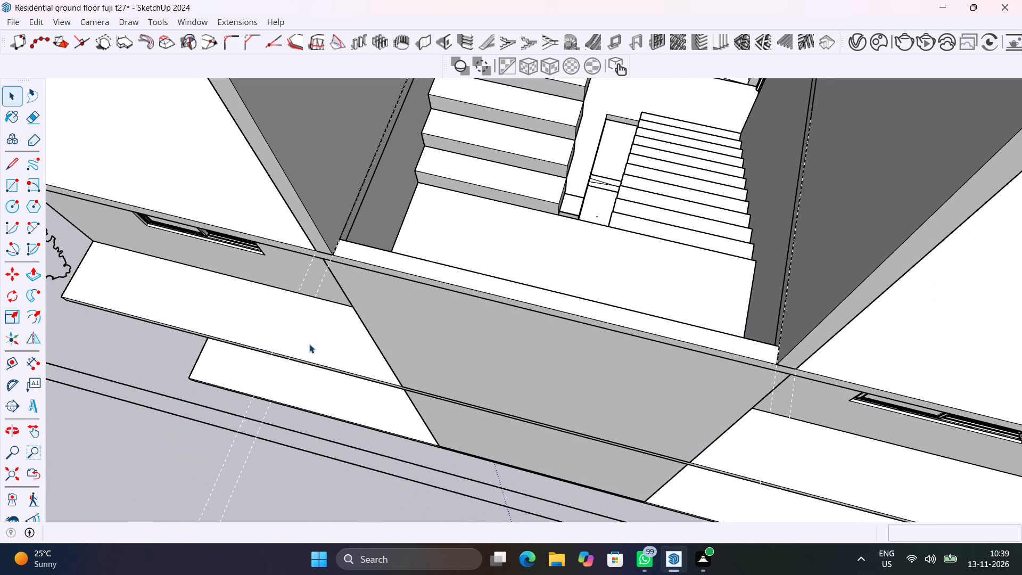
{"action": "key", "text": "r"}
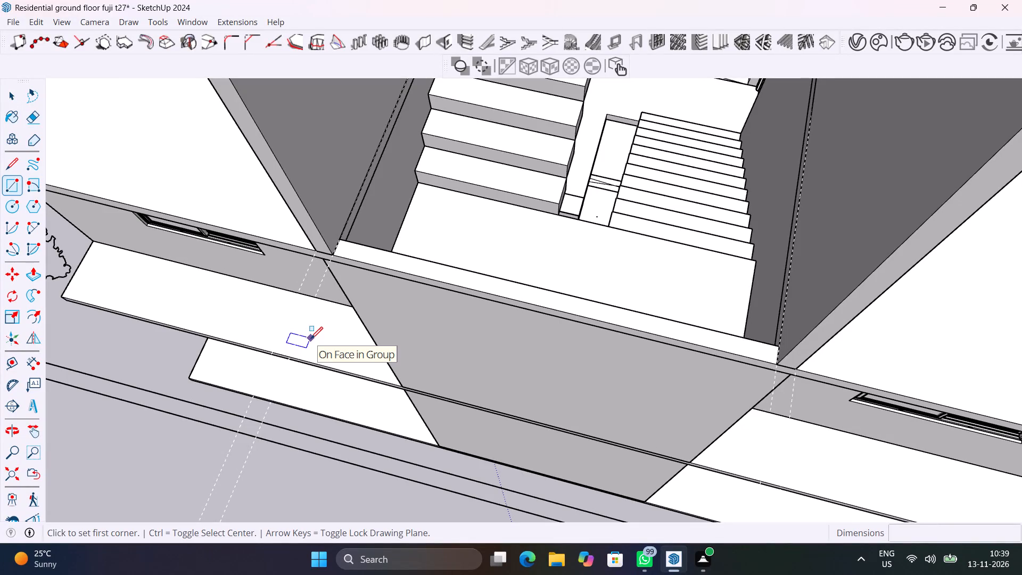
{"action": "scroll", "coordinate": [339, 294], "scroll_direction": "up", "scroll_amount": 5}
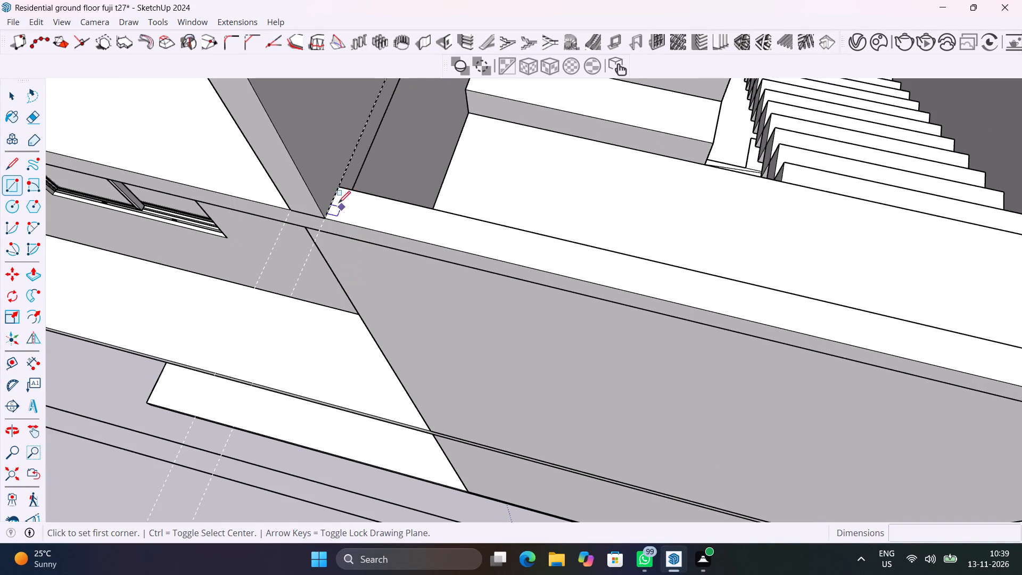
{"action": "left_click", "coordinate": [341, 188]}
{"action": "scroll", "coordinate": [407, 211], "scroll_direction": "down", "scroll_amount": 7}
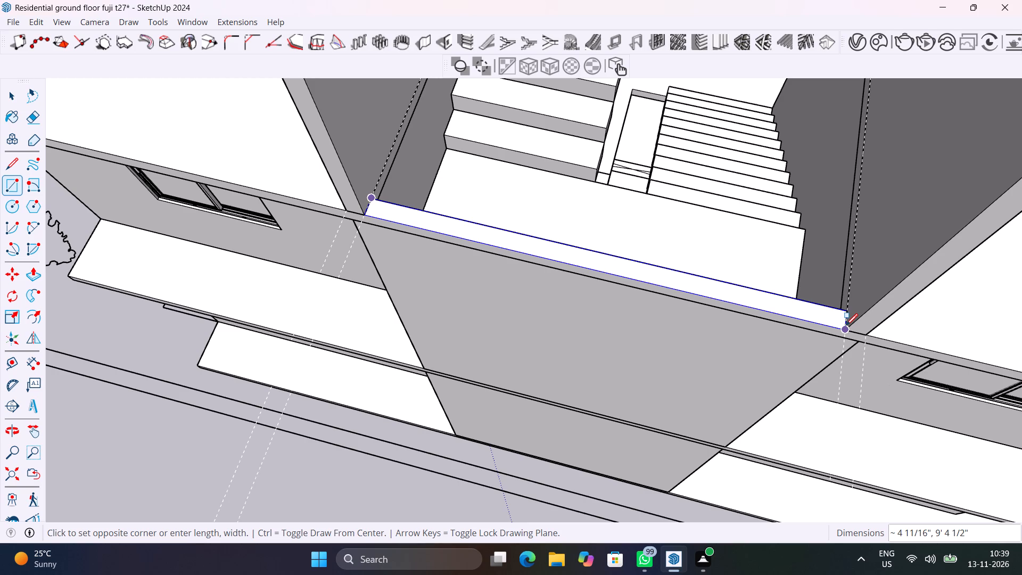
{"action": "scroll", "coordinate": [846, 325], "scroll_direction": "up", "scroll_amount": 6}
{"action": "left_click", "coordinate": [845, 331]}
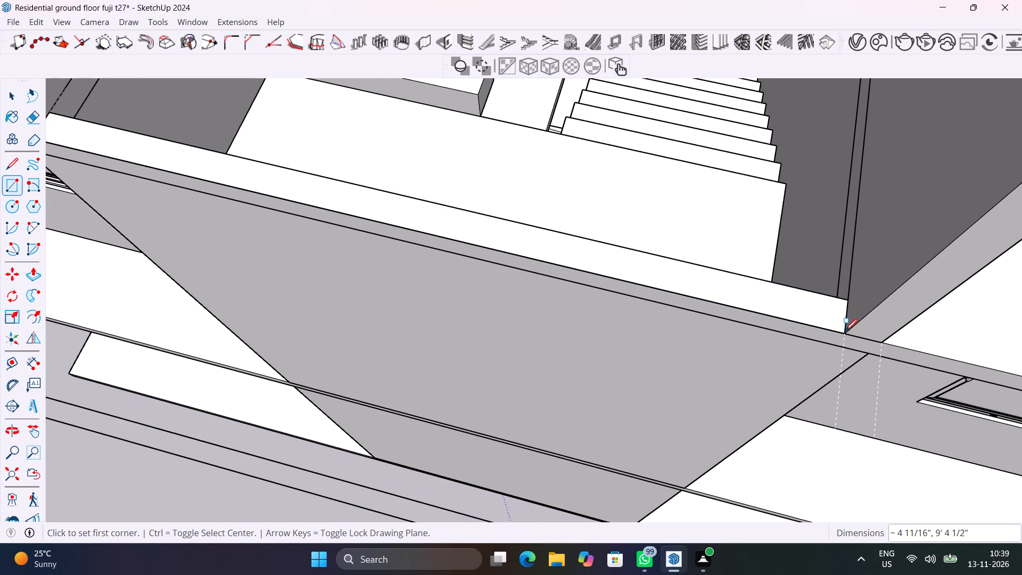
Make the new rectangle on the slab strip between the two stairwell walls a group.
{"action": "key", "text": "space"}
{"action": "left_click", "coordinate": [827, 311]}
{"action": "double_click", "coordinate": [827, 311]}
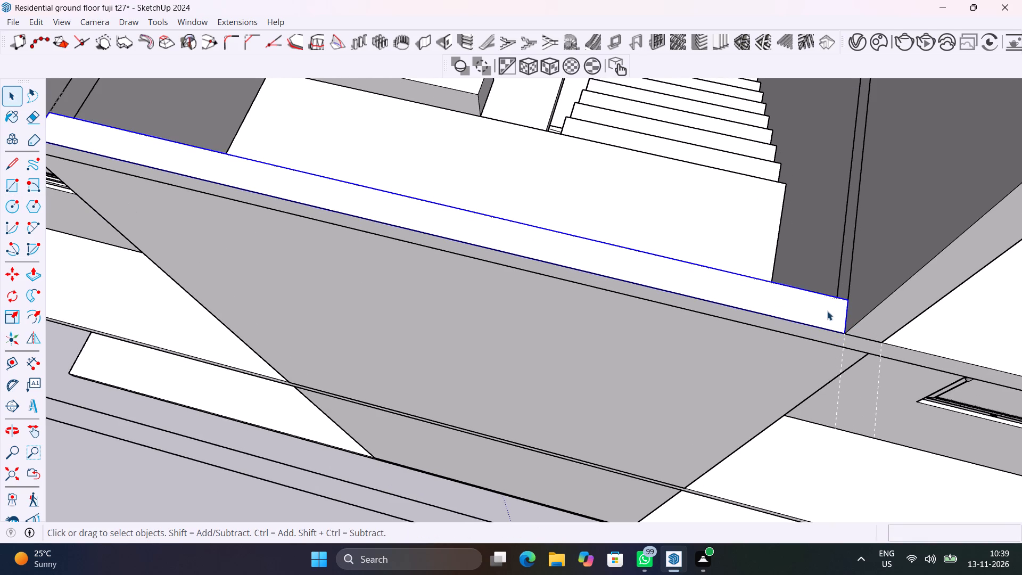
{"action": "scroll", "coordinate": [827, 311], "scroll_direction": "down", "scroll_amount": 5}
{"action": "right_click", "coordinate": [827, 311]}
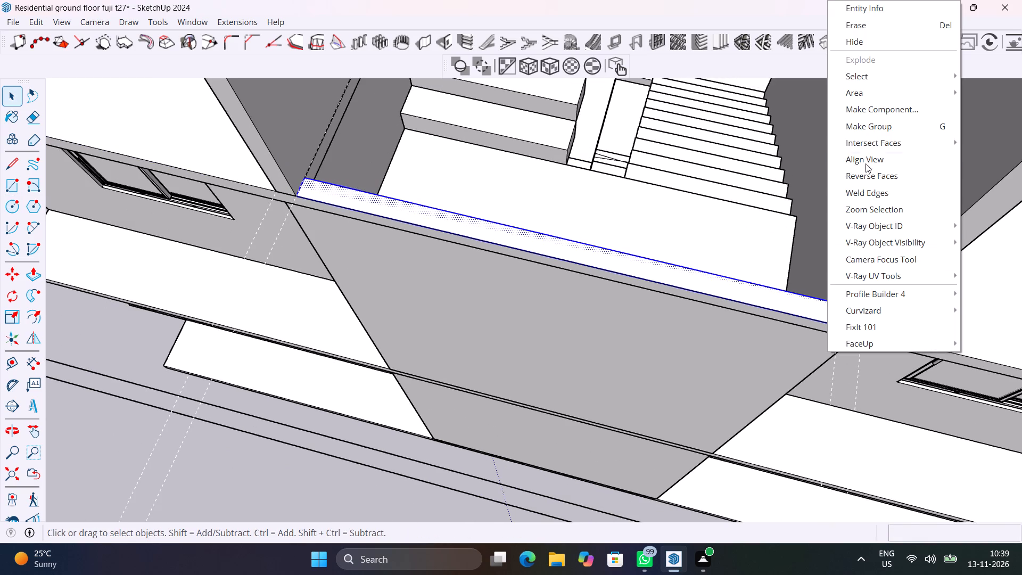
{"action": "left_click", "coordinate": [868, 129]}
Inside its group, Push/Pull the strip rectangle up to the top of the adjoining stairwell side walls.
{"action": "double_click", "coordinate": [819, 306]}
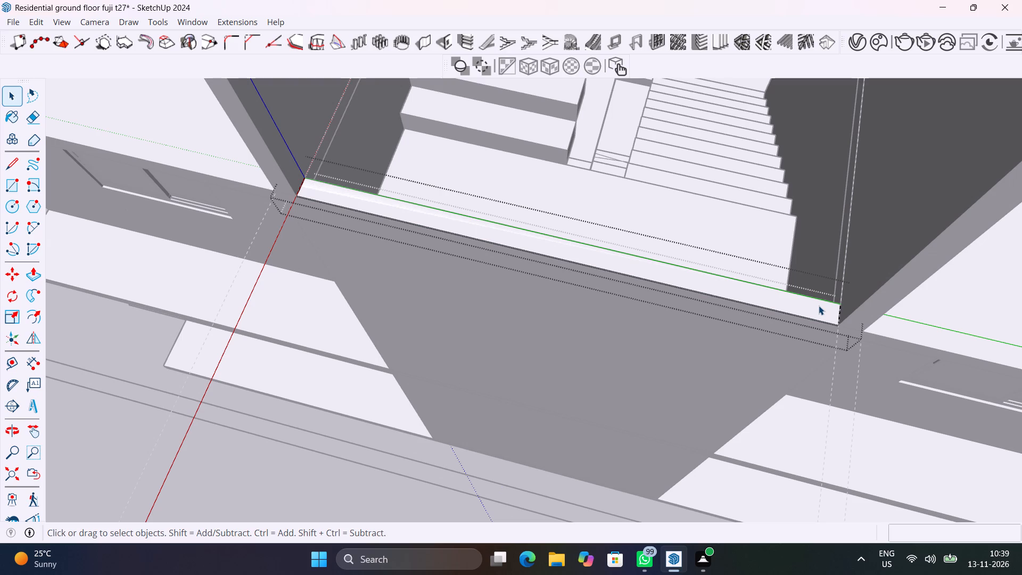
{"action": "left_click", "coordinate": [819, 306]}
{"action": "key", "text": "p"}
{"action": "left_click", "coordinate": [819, 306]}
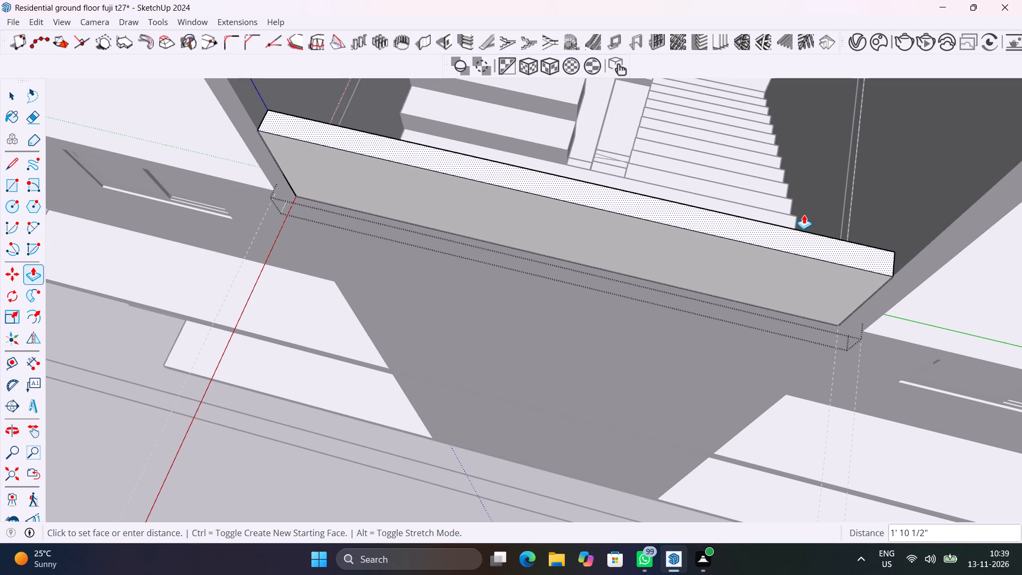
{"action": "scroll", "coordinate": [804, 215], "scroll_direction": "down", "scroll_amount": 12}
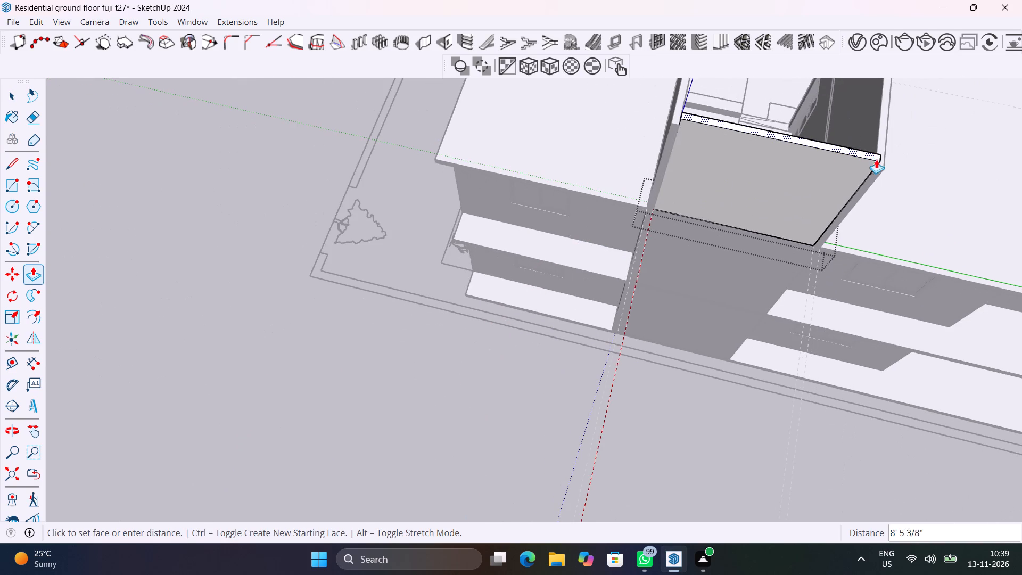
{"action": "left_click", "coordinate": [880, 167]}
{"action": "key", "text": "space"}
{"action": "left_click", "coordinate": [459, 384]}
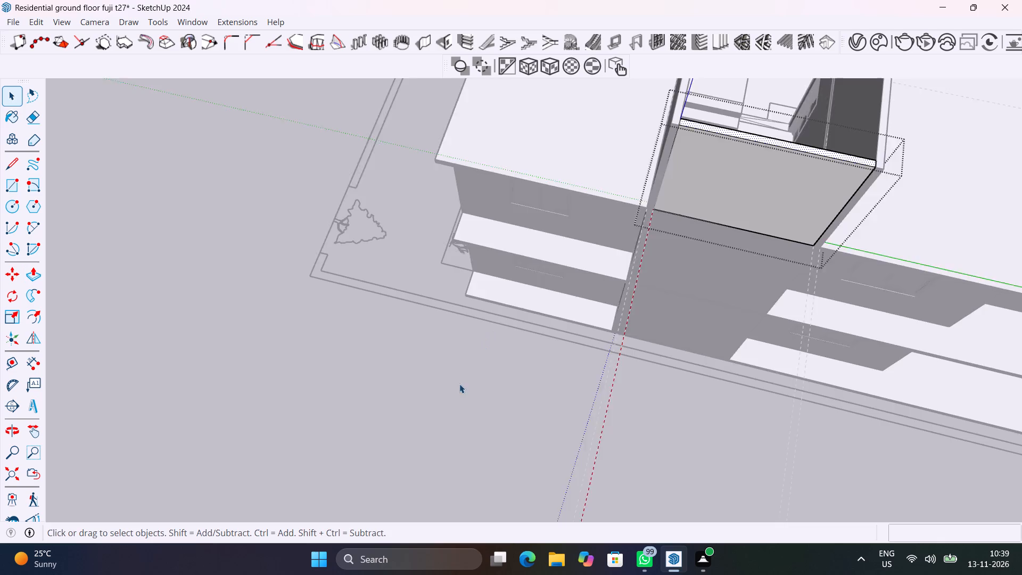
Draw a rectangle about 13' 1 1/2" by 10' 1 1/2" across the tops of the three stairwell walls, from corner to opposite corner.
{"action": "middle_click_drag", "start_coordinate": [696, 326], "coordinate": [209, 260]}
{"action": "scroll", "coordinate": [594, 259], "scroll_direction": "down", "scroll_amount": 5}
{"action": "middle_click_drag", "start_coordinate": [663, 254], "coordinate": [755, 290], "text": "shift"}
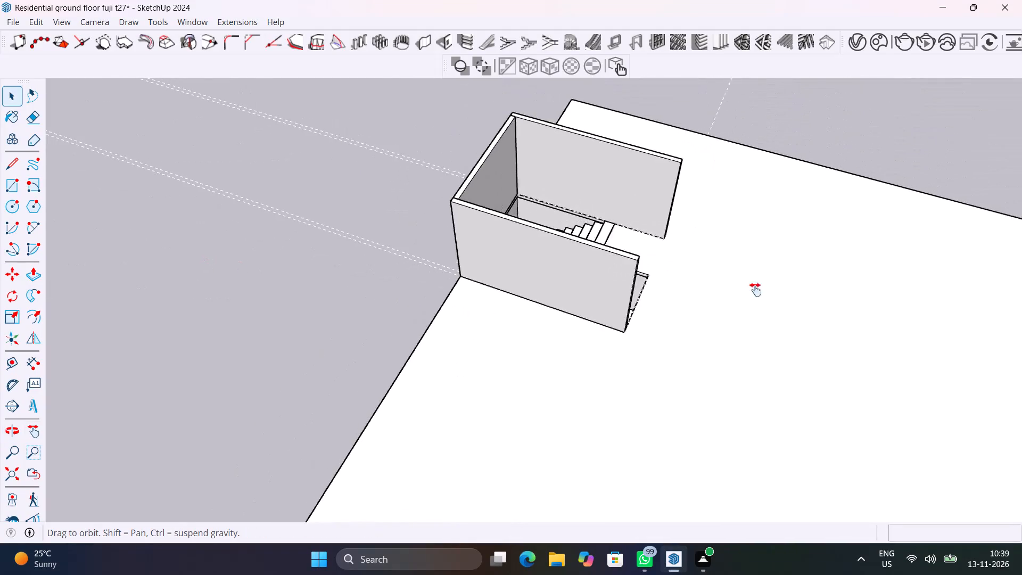
{"action": "middle_click_drag", "start_coordinate": [755, 290], "coordinate": [556, 280], "text": "shift"}
{"action": "key", "text": "r"}
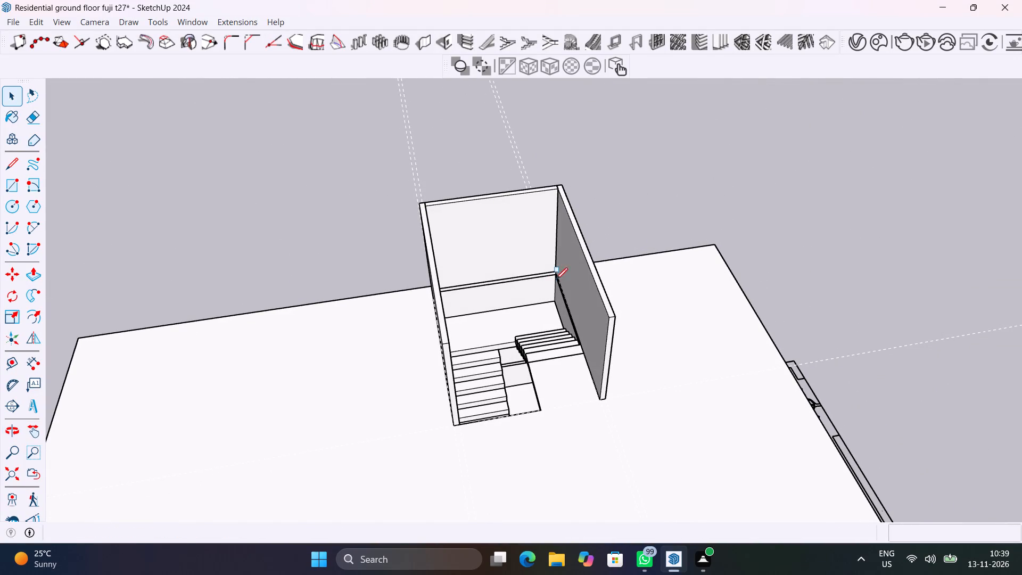
{"action": "left_click", "coordinate": [420, 206]}
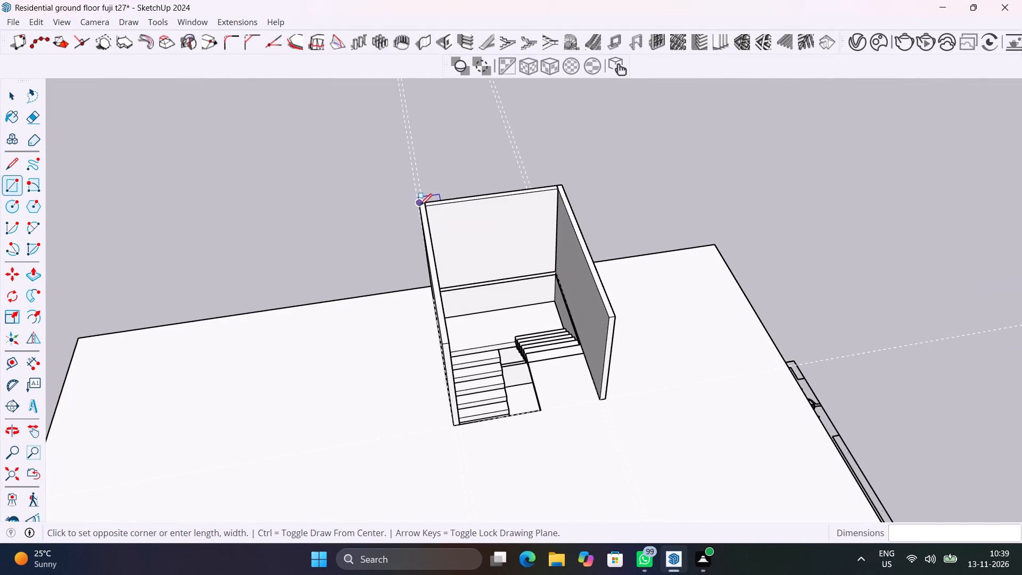
{"action": "left_click", "coordinate": [615, 316]}
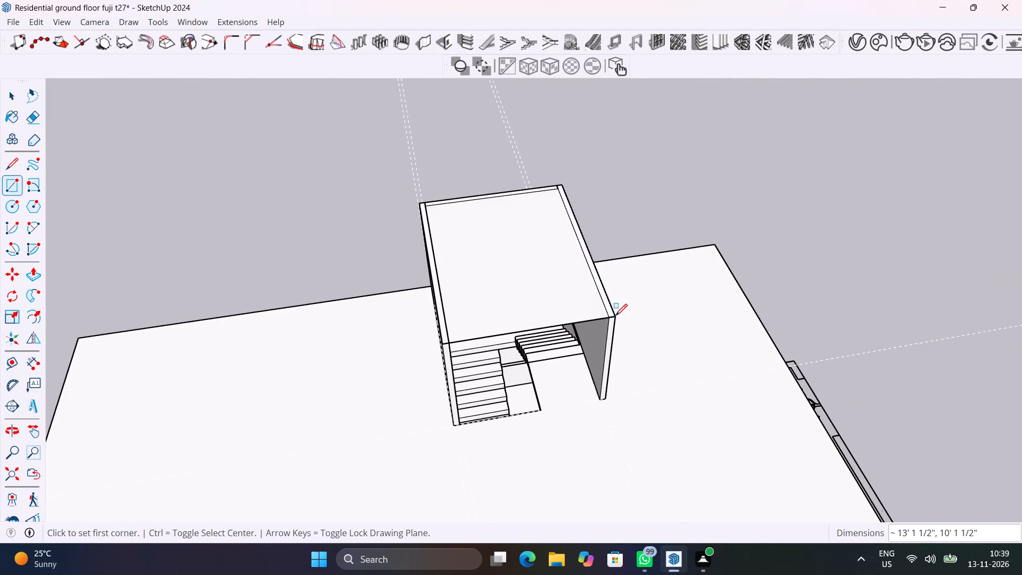
Push/Pull the rectangle on top of the stairwell walls up 4.5" to form a roof slab.
{"action": "key", "text": "space"}
{"action": "left_click", "coordinate": [593, 295]}
{"action": "key", "text": "p"}
{"action": "left_click", "coordinate": [593, 295]}
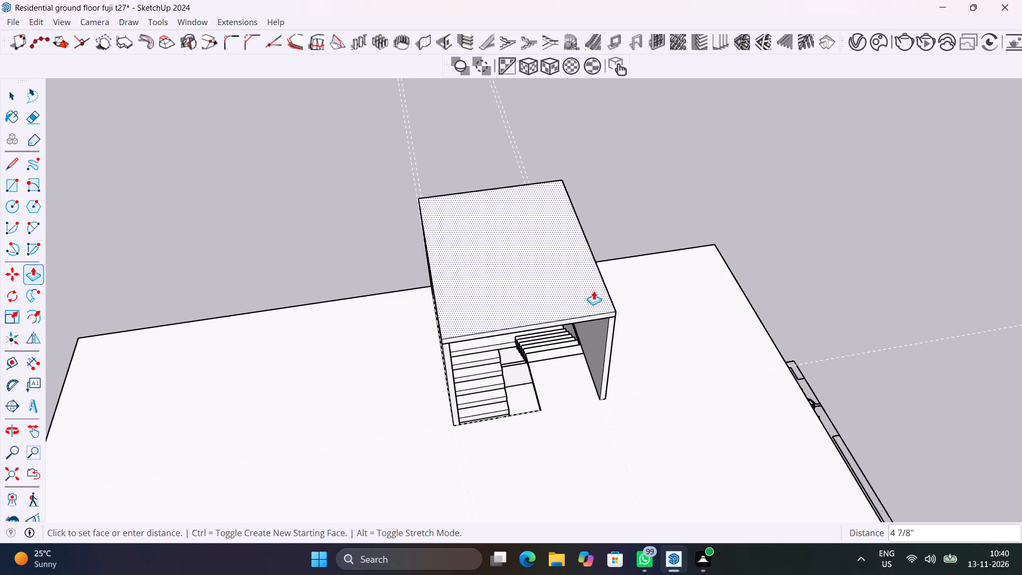
{"action": "type", "text": "4.5\""}
{"action": "key", "text": "Return"}
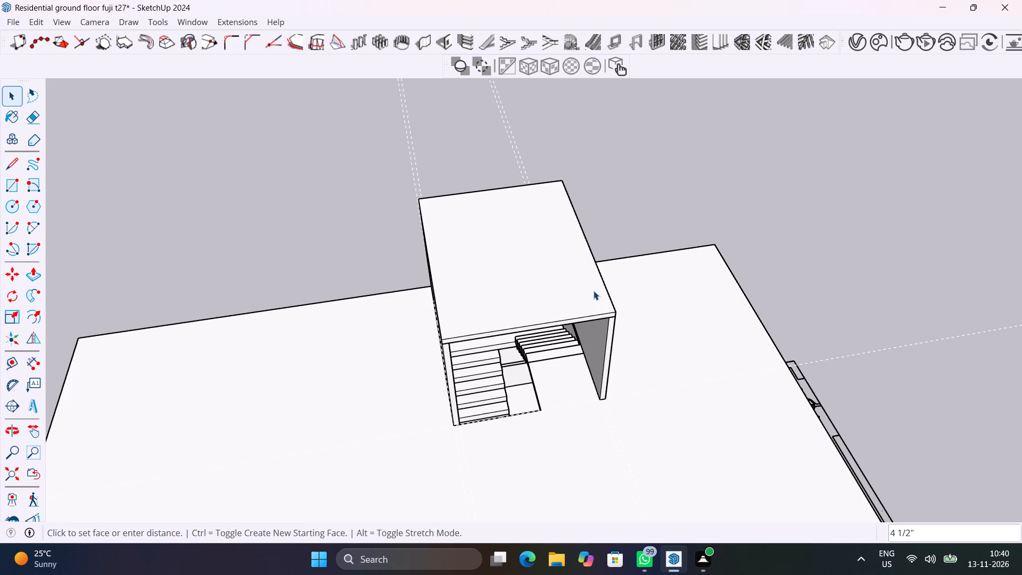
Select the whole stairwell roof slab and make it a group.
{"action": "key", "text": "space"}
{"action": "triple_click", "coordinate": [594, 291]}
{"action": "right_click", "coordinate": [594, 291]}
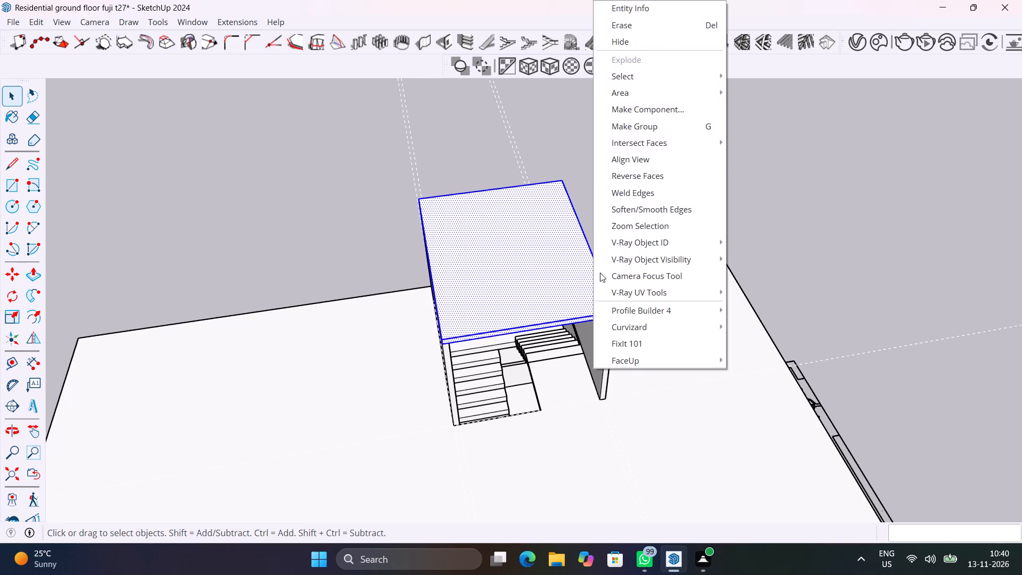
{"action": "left_click", "coordinate": [609, 128]}
{"action": "left_click", "coordinate": [803, 204]}
Save the model.
{"action": "middle_click_drag", "start_coordinate": [790, 278], "coordinate": [738, 243]}
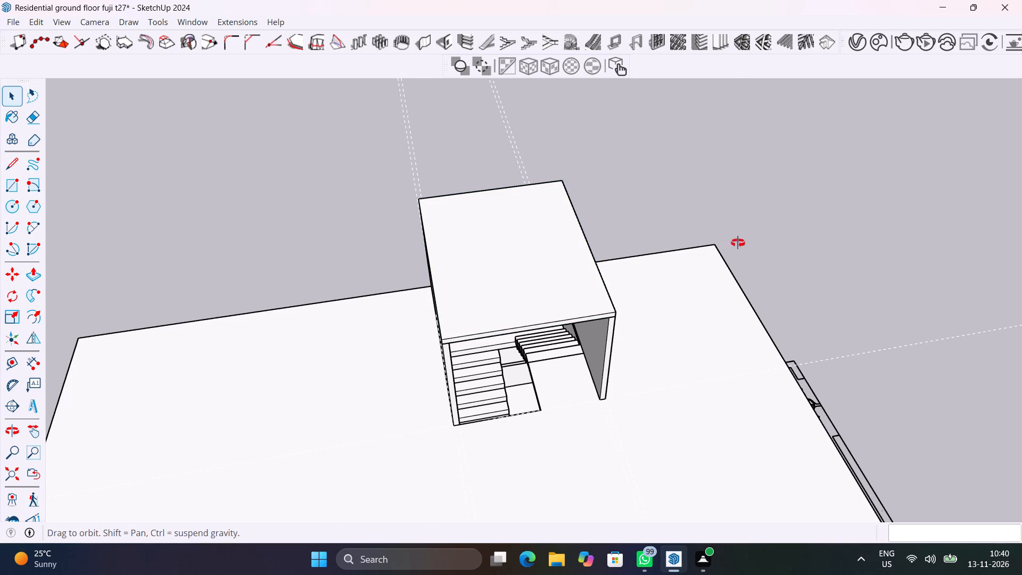
{"action": "middle_click_drag", "start_coordinate": [738, 243], "coordinate": [731, 227]}
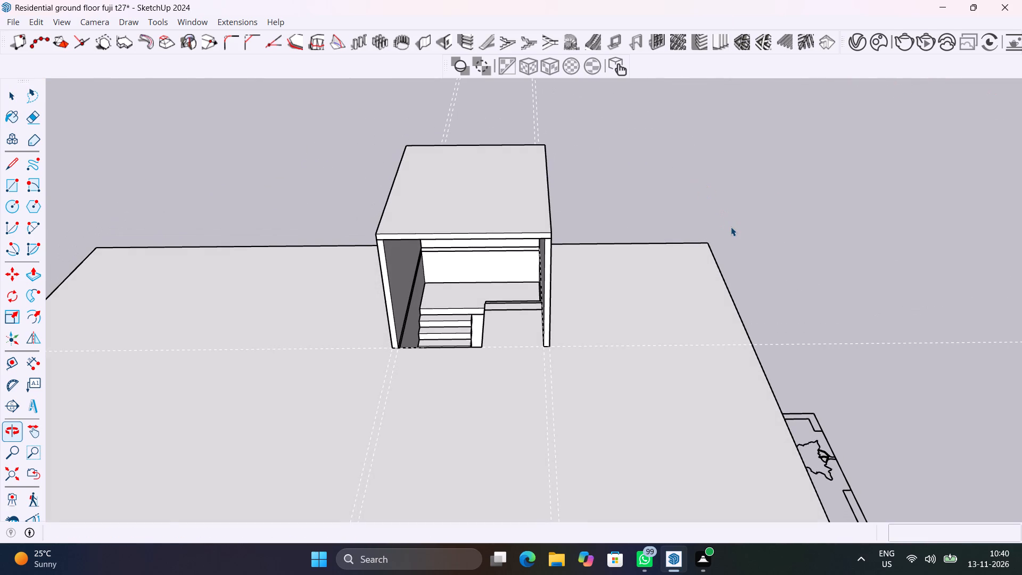
{"action": "key", "text": "ctrl+s"}
Delete all guides from the model.
{"action": "left_click", "coordinate": [40, 22]}
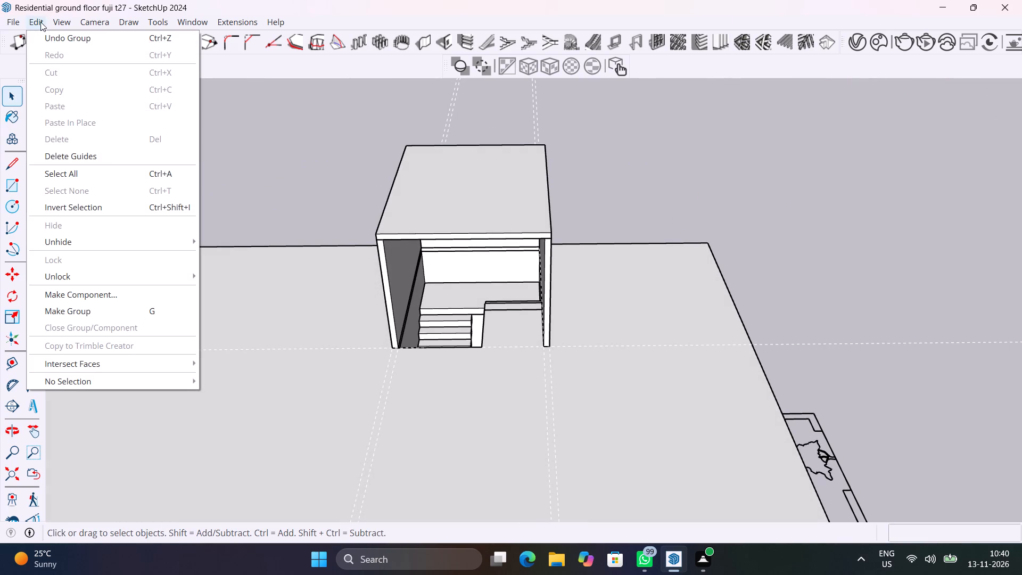
{"action": "left_click", "coordinate": [112, 162]}
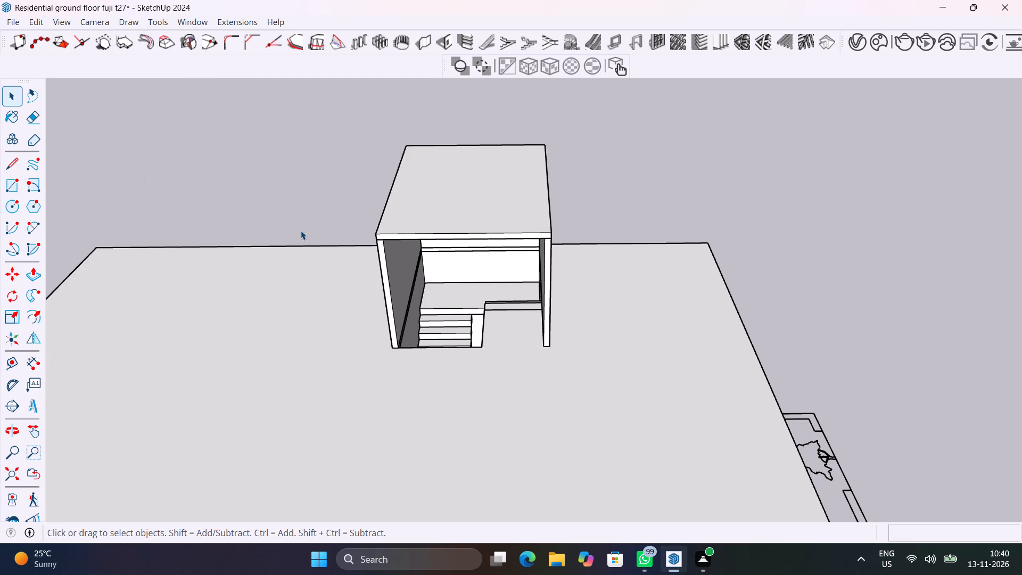
Examine the building from several sides, including the stairwell enclosure and its open side on the roof.
{"action": "scroll", "coordinate": [301, 231], "scroll_direction": "down", "scroll_amount": 10}
{"action": "scroll", "coordinate": [340, 262], "scroll_direction": "down", "scroll_amount": 1}
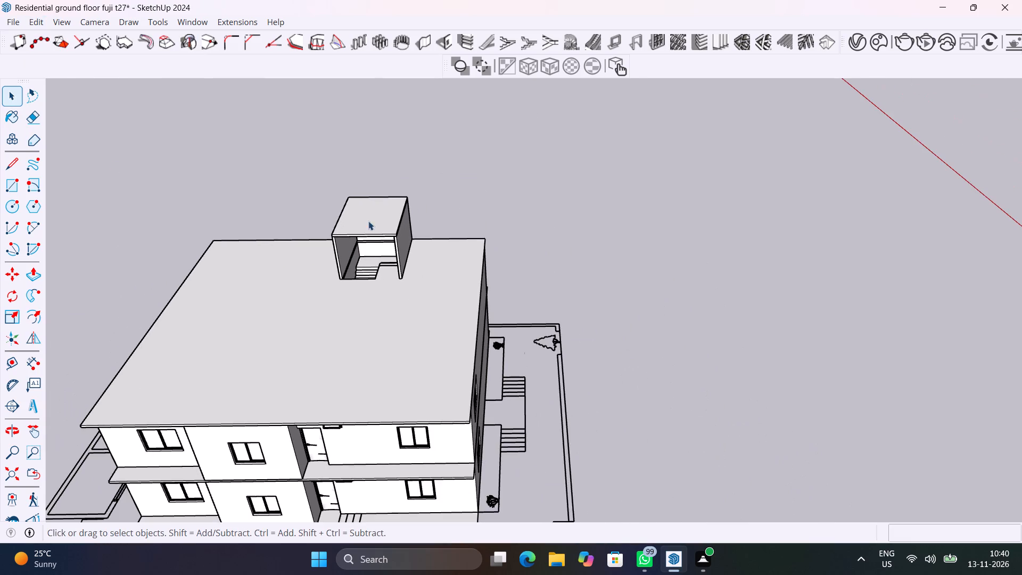
{"action": "scroll", "coordinate": [427, 151], "scroll_direction": "up", "scroll_amount": 1}
{"action": "middle_click_drag", "start_coordinate": [406, 249], "coordinate": [649, 109]}
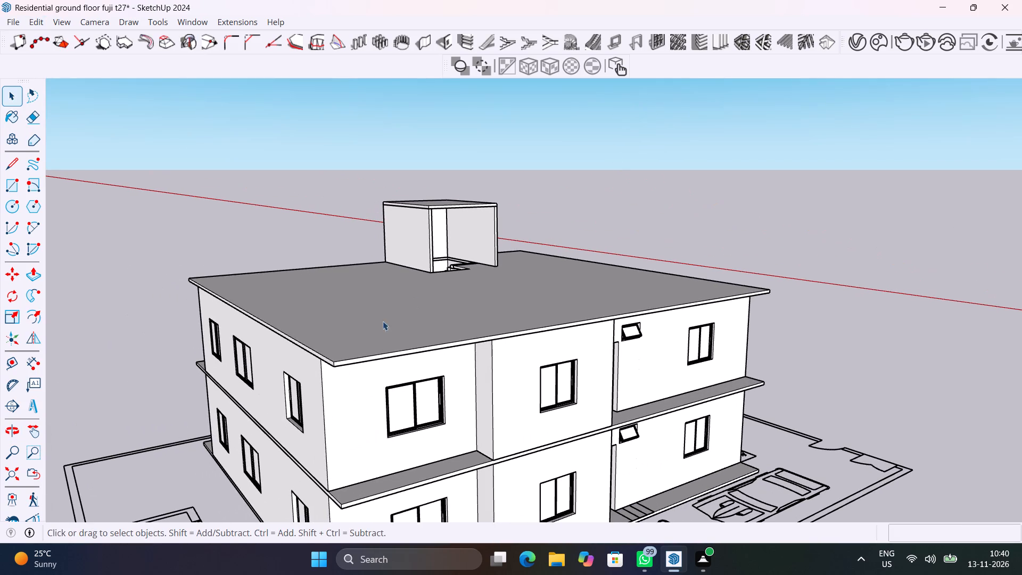
{"action": "middle_click_drag", "start_coordinate": [351, 336], "coordinate": [353, 272], "text": "shift"}
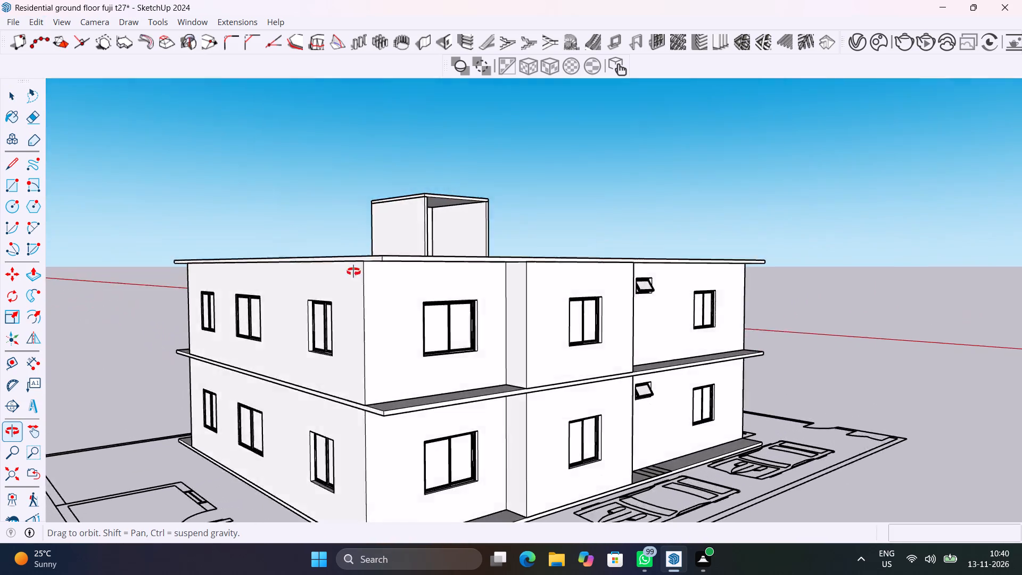
{"action": "middle_click_drag", "start_coordinate": [353, 272], "coordinate": [144, 300], "text": "shift"}
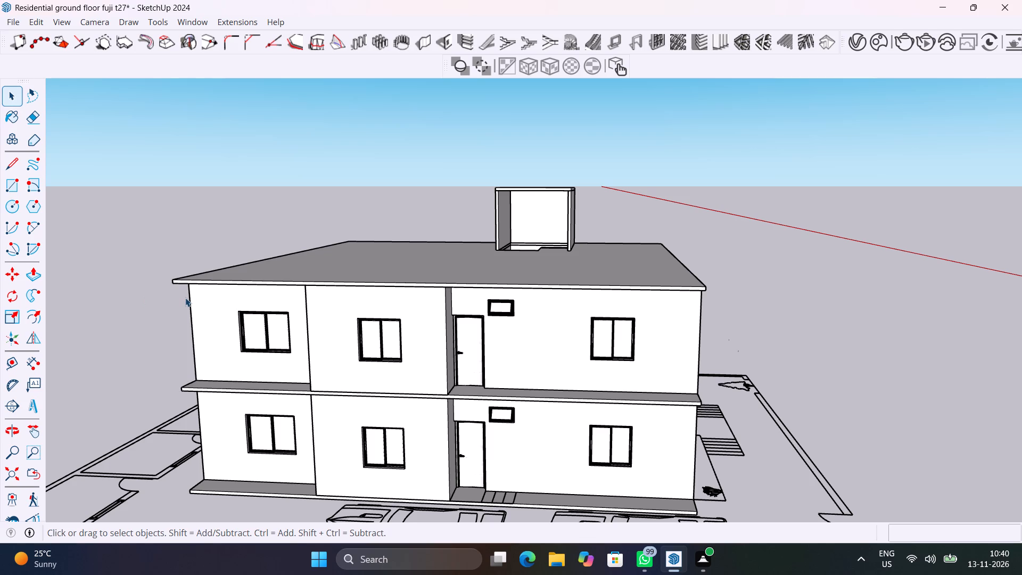
{"action": "scroll", "coordinate": [185, 298], "scroll_direction": "down", "scroll_amount": 6}
{"action": "middle_click_drag", "start_coordinate": [142, 251], "coordinate": [553, 327], "text": "shift"}
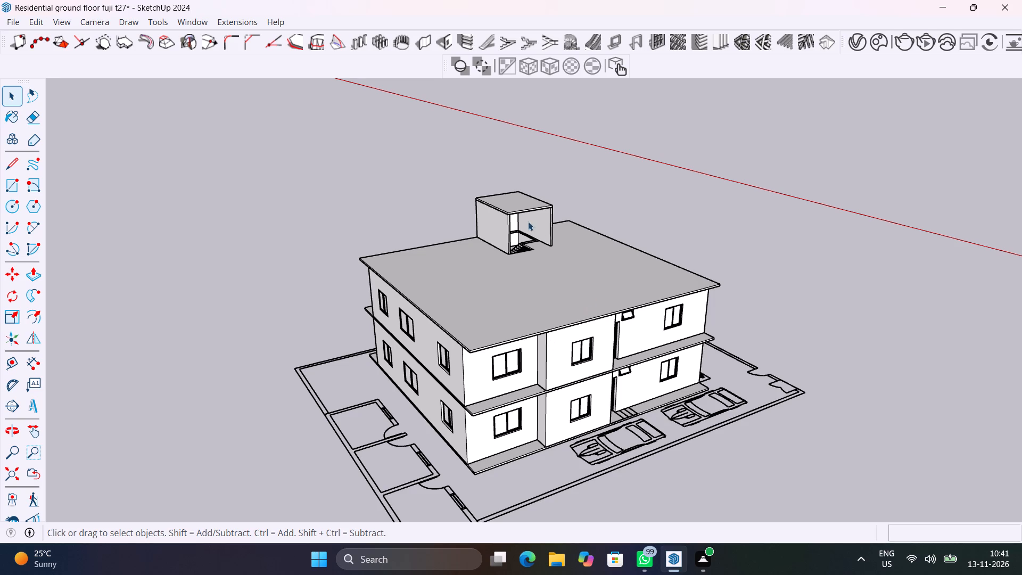
{"action": "middle_click_drag", "start_coordinate": [525, 265], "coordinate": [659, 261]}
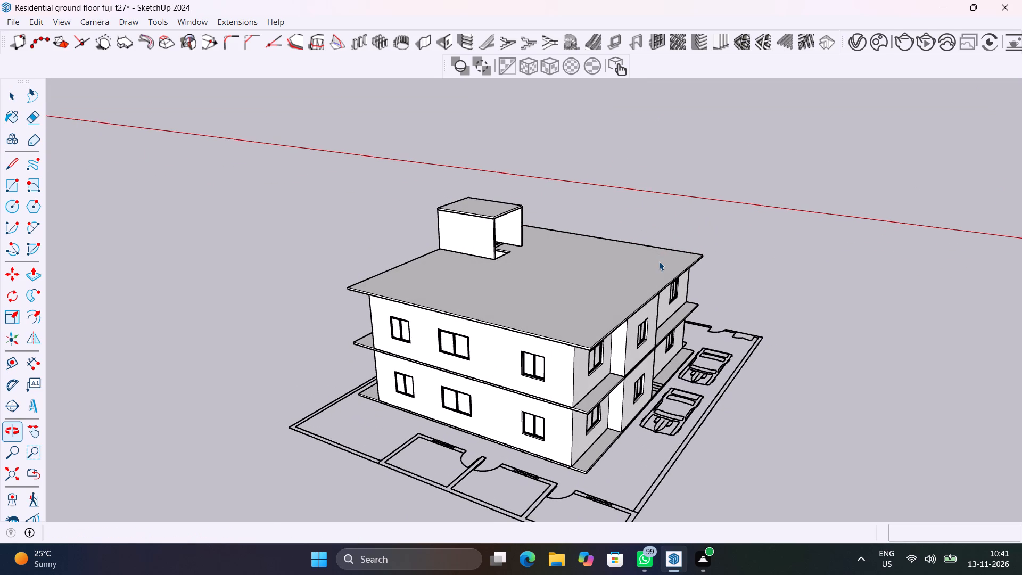
{"action": "scroll", "coordinate": [493, 240], "scroll_direction": "up", "scroll_amount": 14}
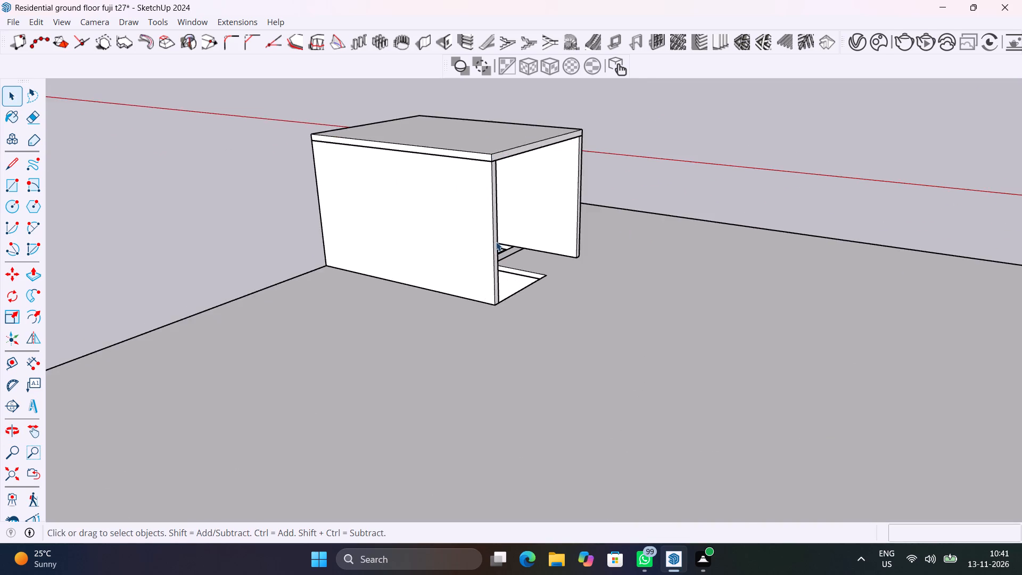
{"action": "scroll", "coordinate": [496, 242], "scroll_direction": "up", "scroll_amount": 4}
{"action": "middle_click_drag", "start_coordinate": [544, 302], "coordinate": [417, 356]}
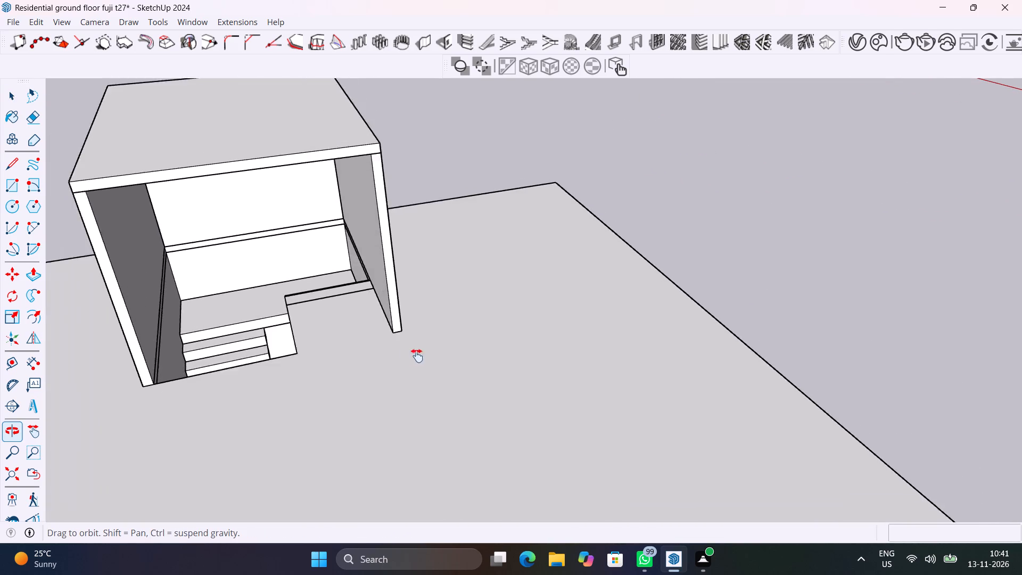
{"action": "middle_click_drag", "start_coordinate": [417, 356], "coordinate": [616, 380]}
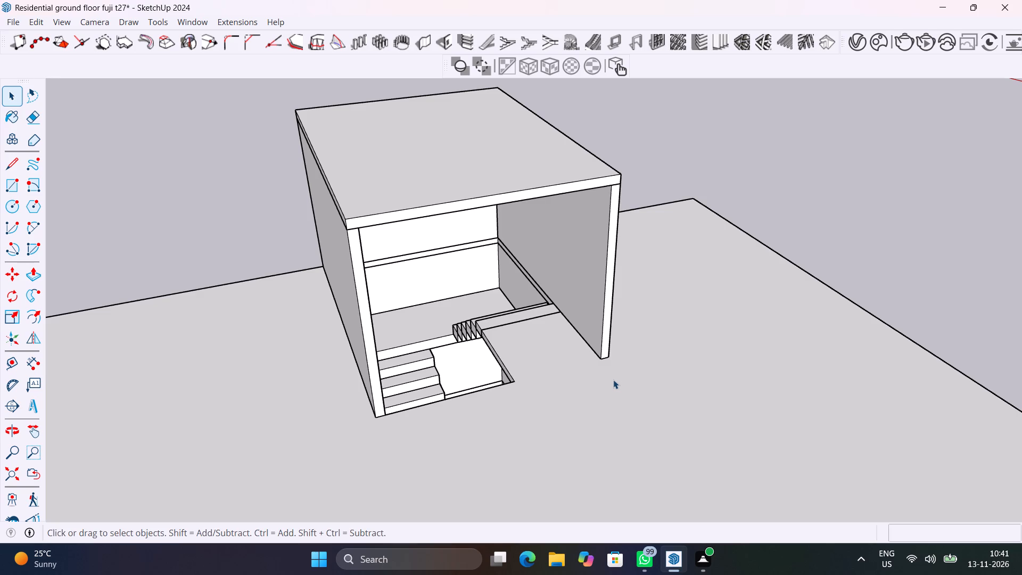
{"action": "middle_click_drag", "start_coordinate": [566, 369], "coordinate": [568, 329]}
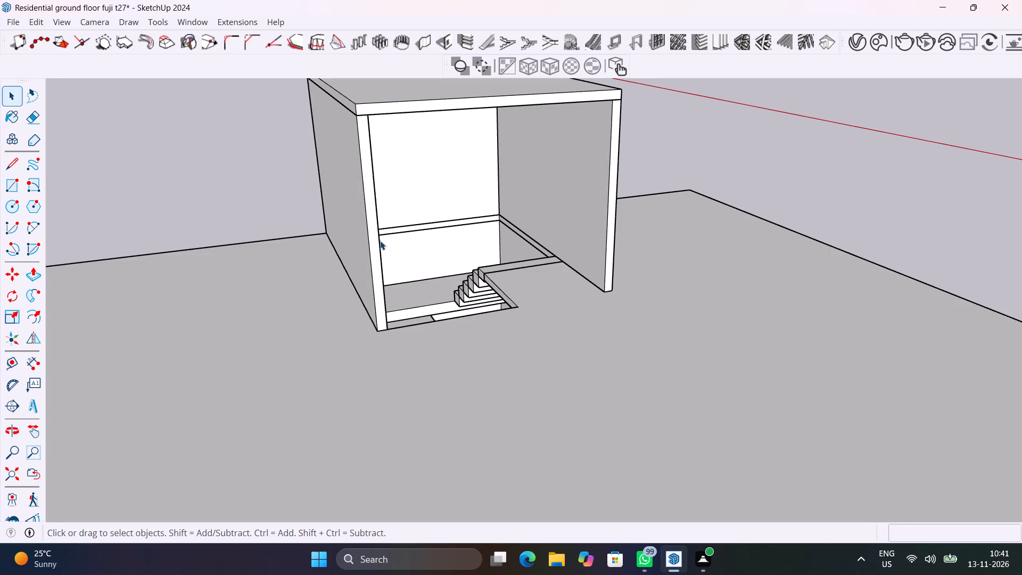
Combine the three stairwell walls and their roof slab into one group.
{"action": "left_click", "coordinate": [377, 250]}
{"action": "left_click", "coordinate": [432, 101], "text": "shift"}
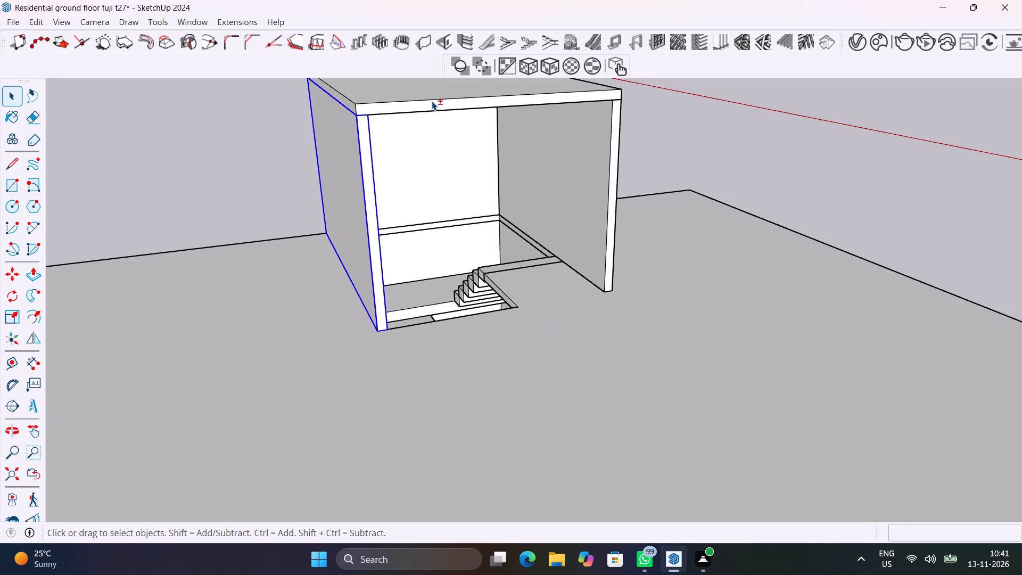
{"action": "left_click", "coordinate": [618, 169], "text": "shift"}
{"action": "left_click", "coordinate": [465, 157], "text": "shift"}
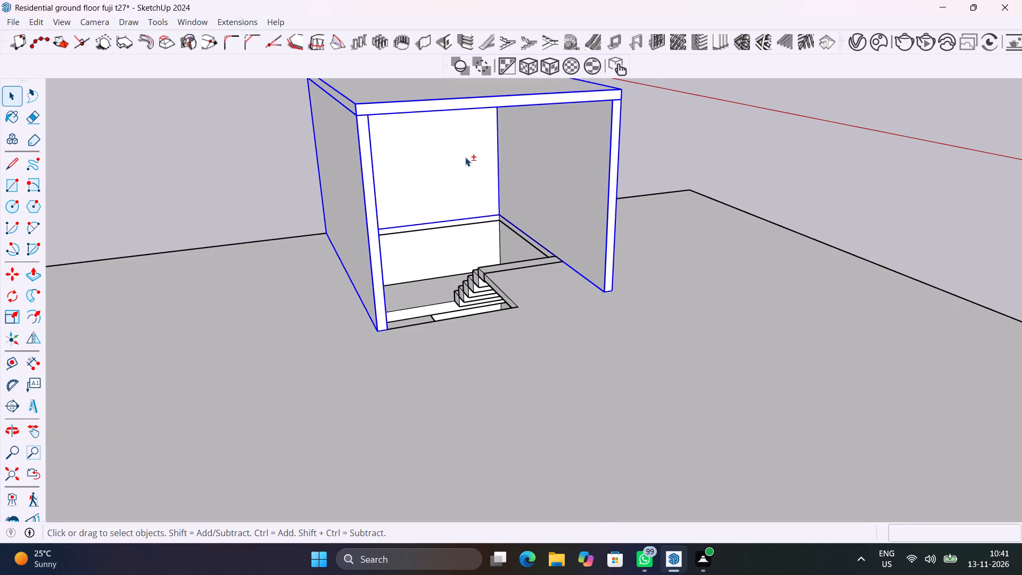
{"action": "right_click", "coordinate": [465, 157], "text": "shift"}
{"action": "left_click", "coordinate": [546, 299], "text": "shift"}
{"action": "scroll", "coordinate": [550, 267], "scroll_direction": "down", "scroll_amount": 3}
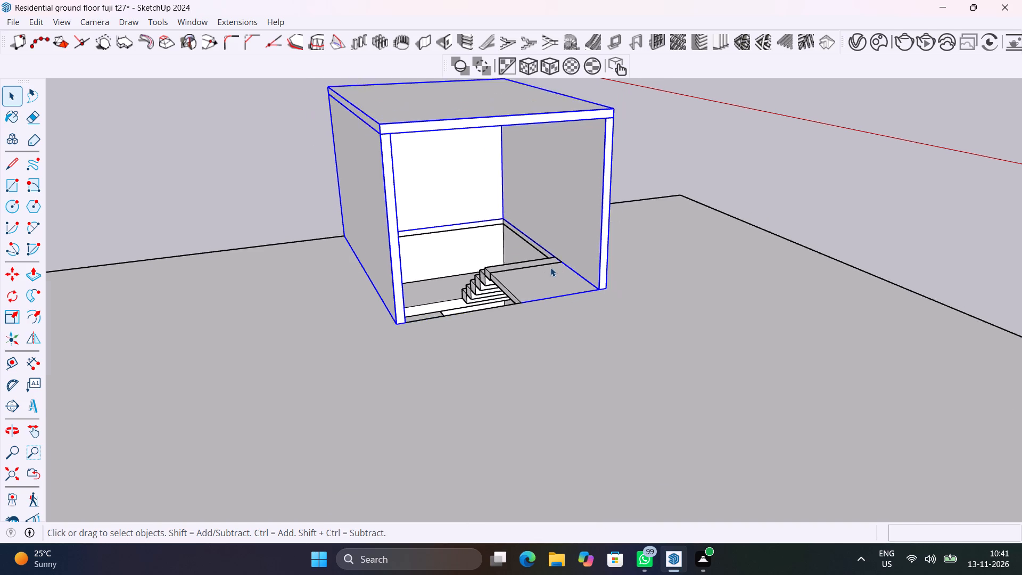
{"action": "scroll", "coordinate": [550, 267], "scroll_direction": "down", "scroll_amount": 3}
{"action": "left_click", "coordinate": [727, 233]}
Examine the finished stairwell enclosure on the building and the front facade down to the ground floor.
{"action": "middle_click_drag", "start_coordinate": [618, 235], "coordinate": [348, 207]}
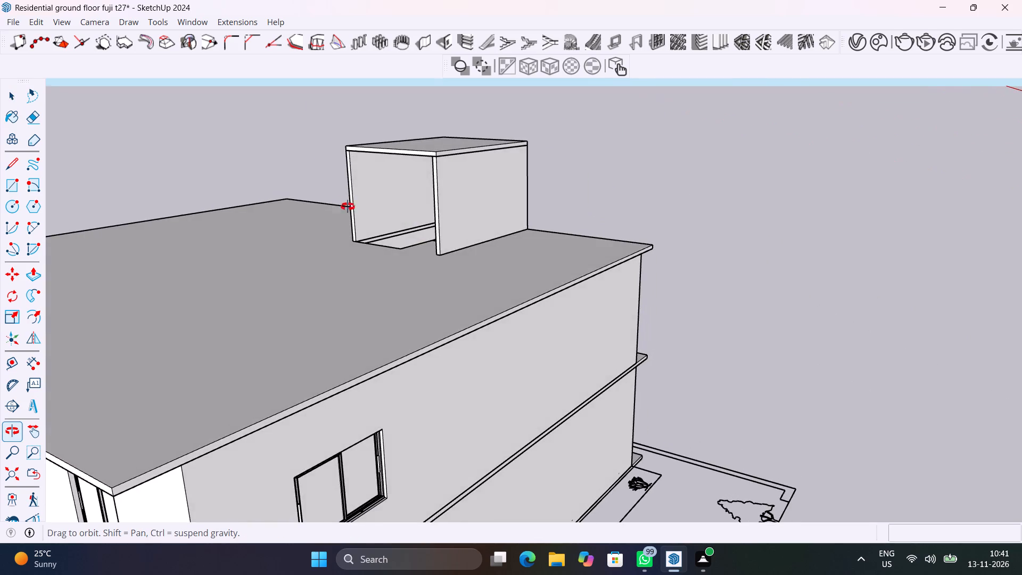
{"action": "middle_click_drag", "start_coordinate": [348, 207], "coordinate": [552, 91]}
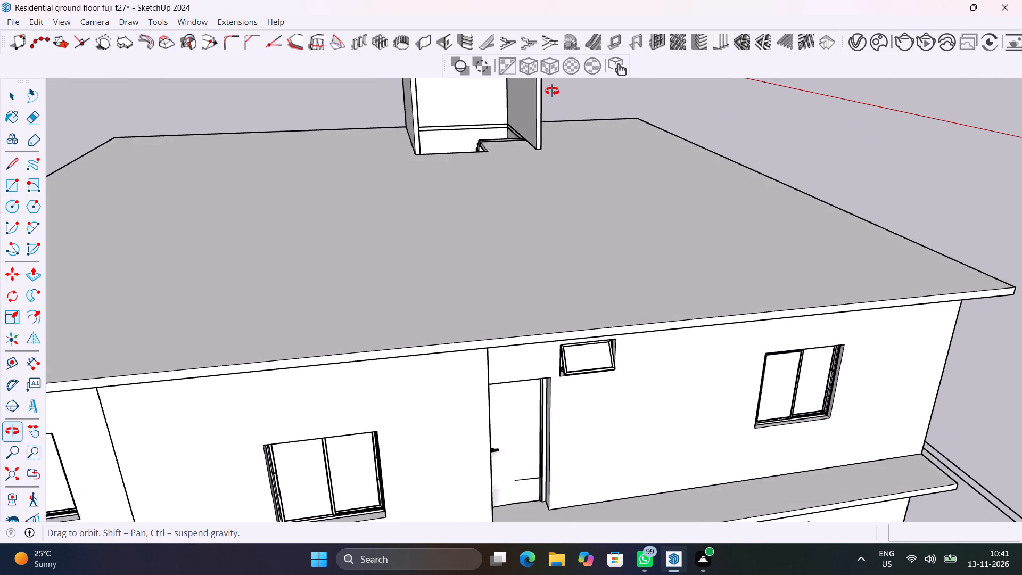
{"action": "middle_click_drag", "start_coordinate": [552, 91], "coordinate": [464, 171]}
{"action": "scroll", "coordinate": [464, 171], "scroll_direction": "down", "scroll_amount": 8}
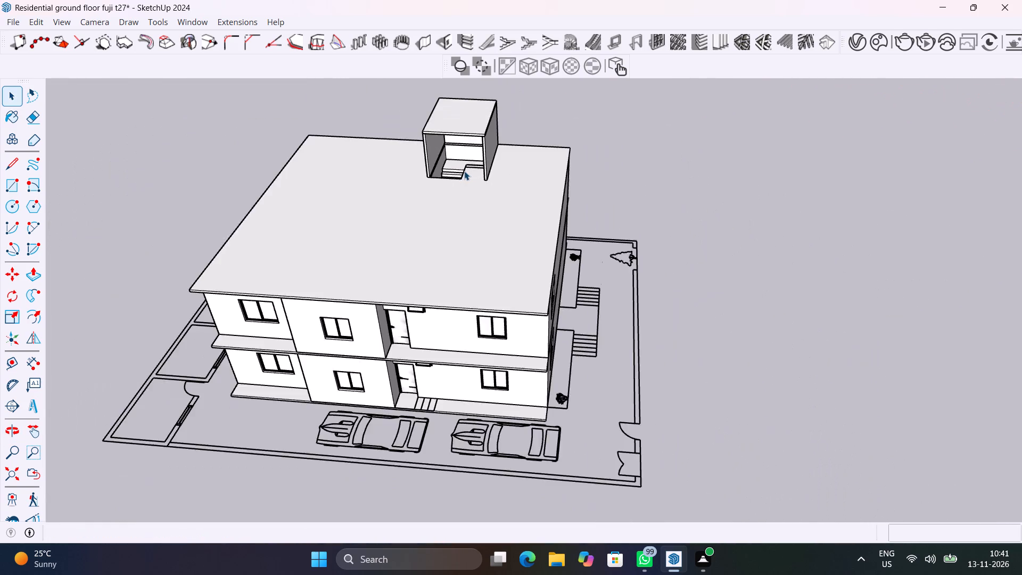
{"action": "scroll", "coordinate": [464, 171], "scroll_direction": "down", "scroll_amount": 3}
{"action": "middle_click_drag", "start_coordinate": [482, 312], "coordinate": [543, 149]}
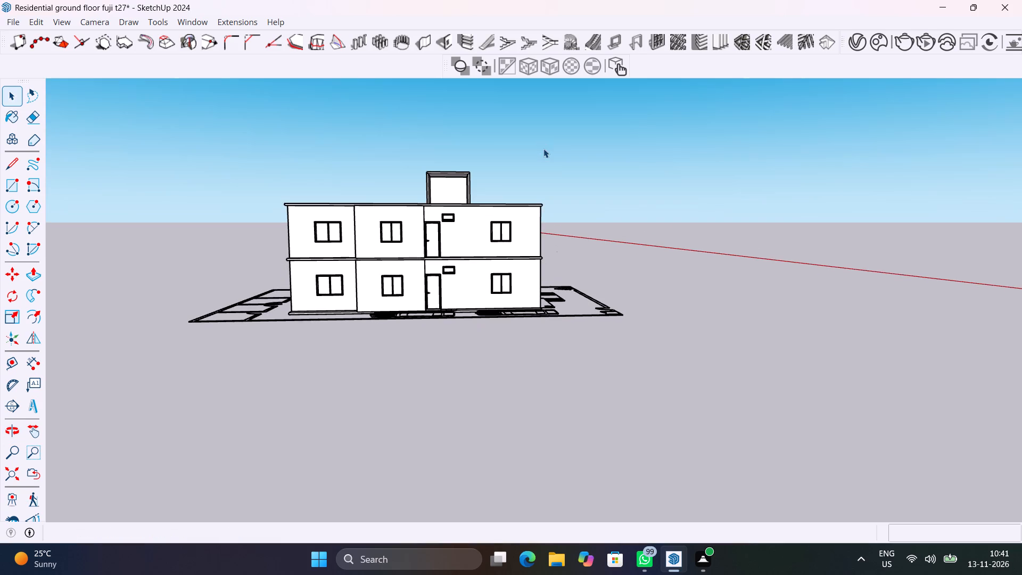
{"action": "scroll", "coordinate": [527, 277], "scroll_direction": "up", "scroll_amount": 12}
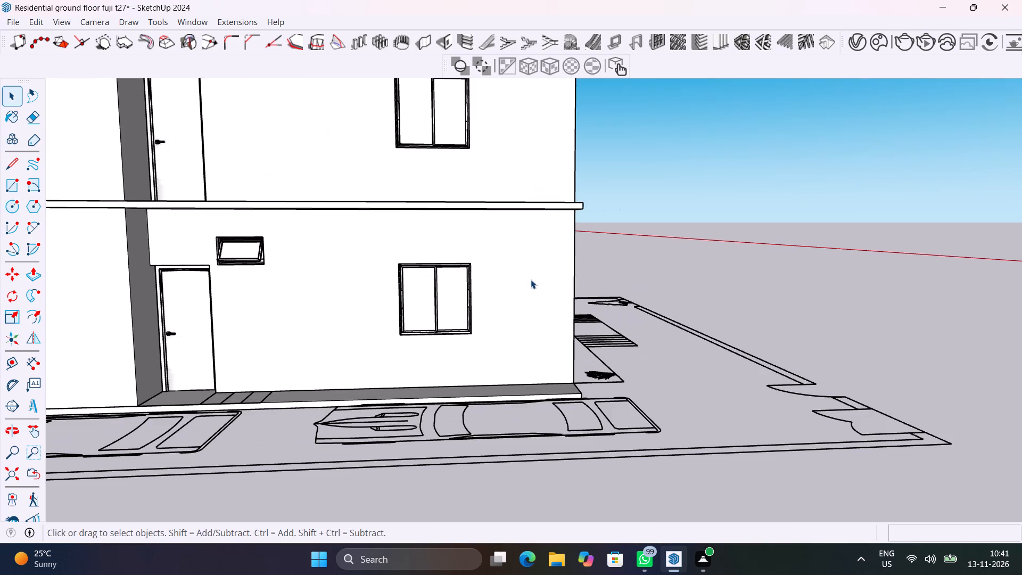
Examine the two-storey building from the front, the corner and above, including the stairwell enclosure on the roof.
{"action": "middle_click_drag", "start_coordinate": [532, 275], "coordinate": [360, 259]}
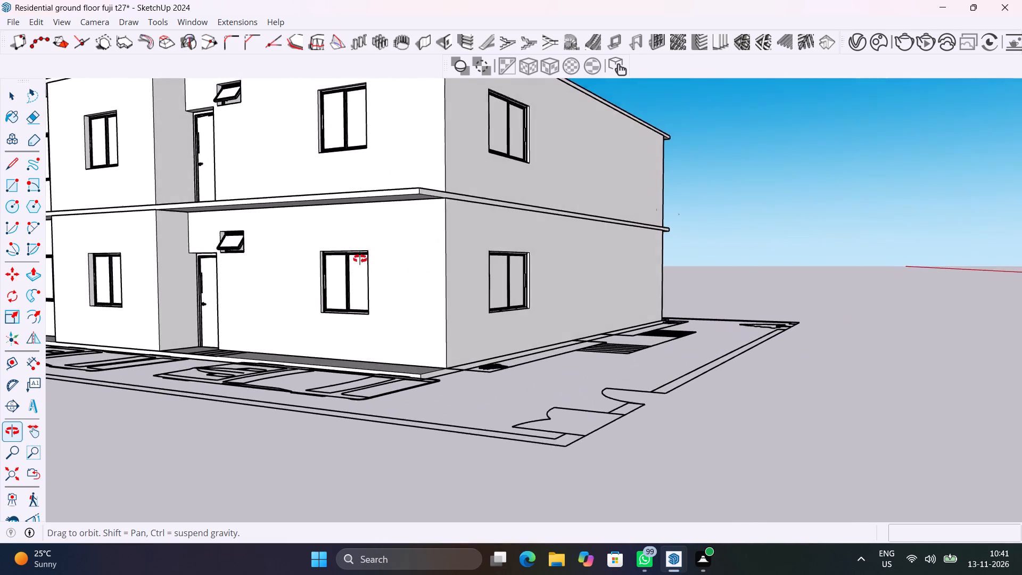
{"action": "middle_click_drag", "start_coordinate": [360, 259], "coordinate": [357, 267]}
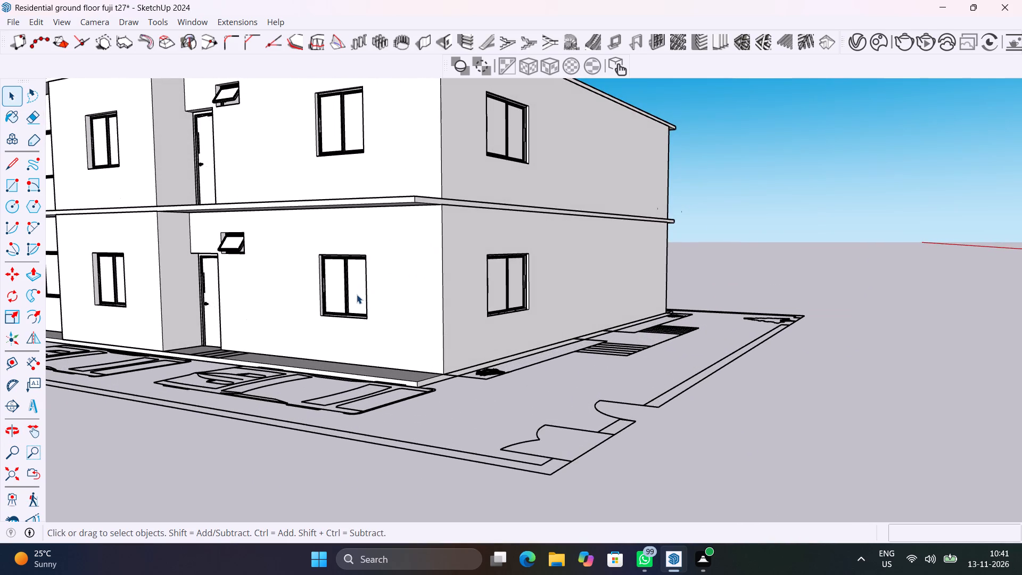
{"action": "middle_click_drag", "start_coordinate": [273, 248], "coordinate": [372, 354]}
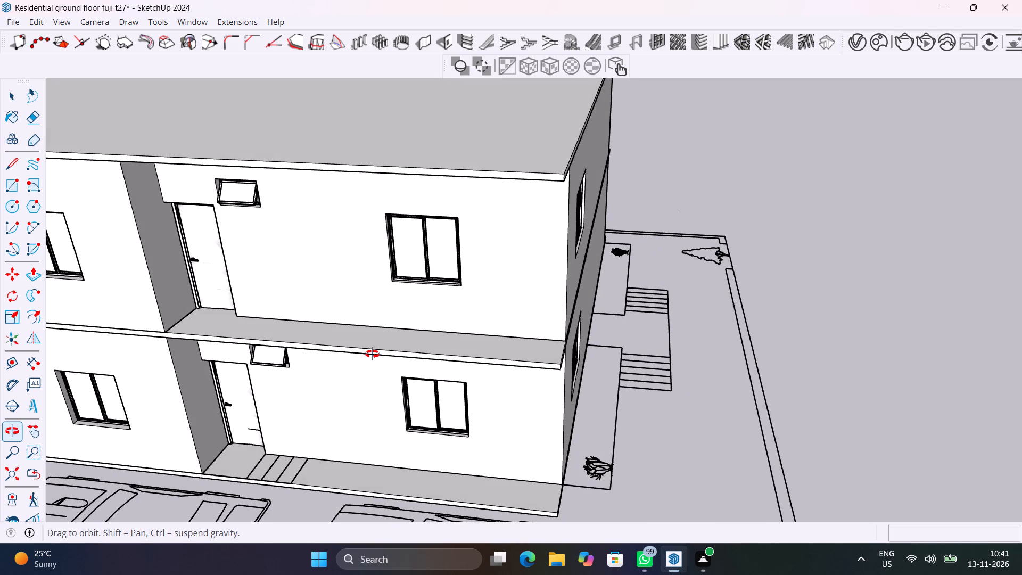
{"action": "middle_click_drag", "start_coordinate": [372, 354], "coordinate": [372, 351]}
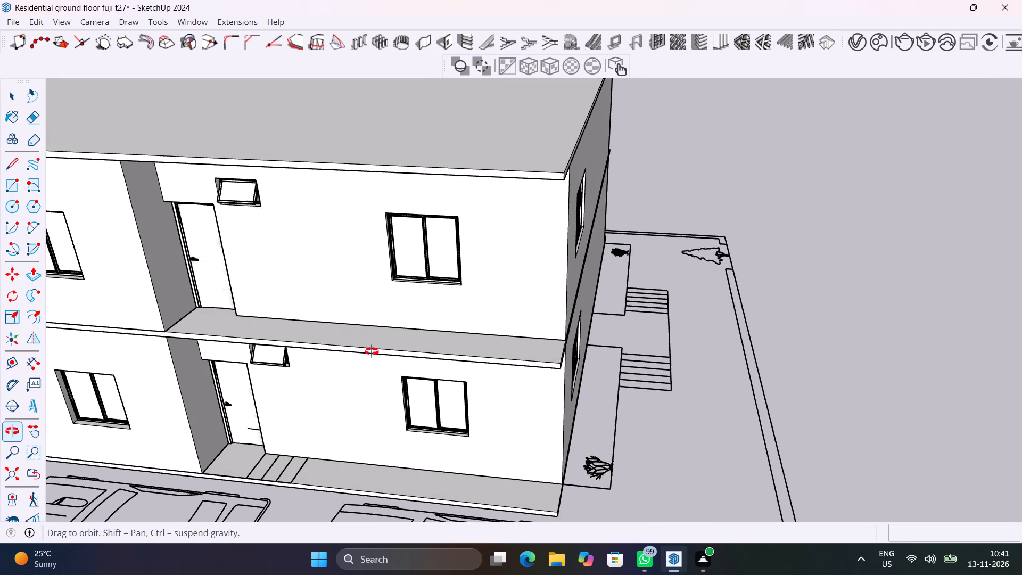
{"action": "middle_click_drag", "start_coordinate": [372, 351], "coordinate": [447, 348]}
{"action": "scroll", "coordinate": [447, 348], "scroll_direction": "down", "scroll_amount": 10}
{"action": "middle_click_drag", "start_coordinate": [458, 364], "coordinate": [458, 209]}
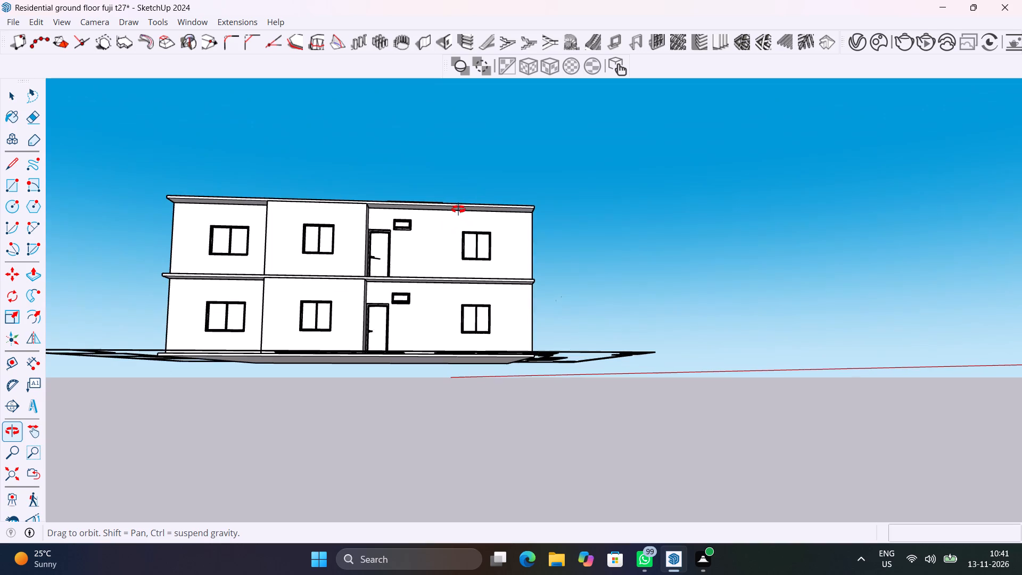
{"action": "middle_click_drag", "start_coordinate": [458, 209], "coordinate": [440, 252]}
{"action": "scroll", "coordinate": [421, 274], "scroll_direction": "up", "scroll_amount": 3}
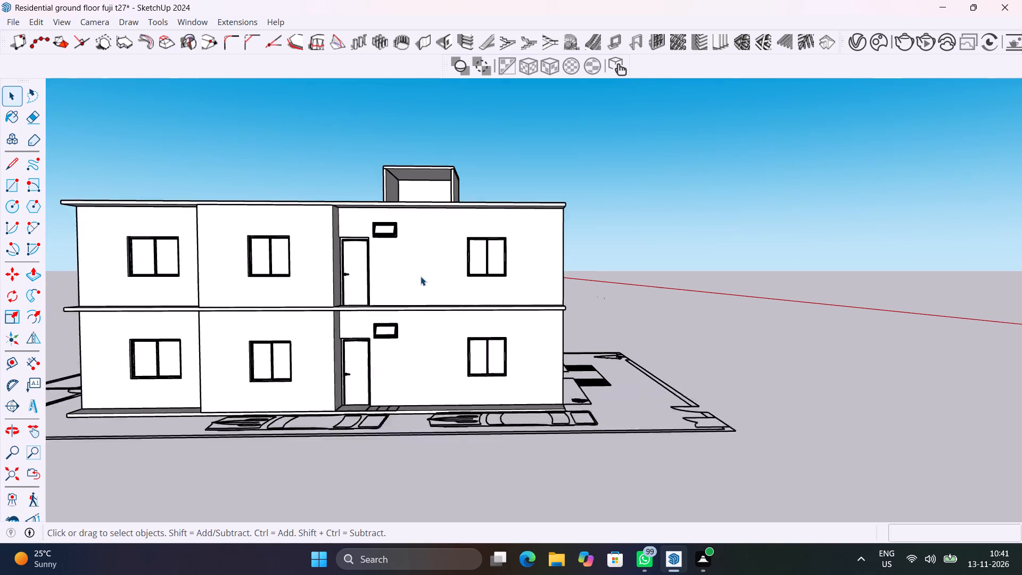
{"action": "scroll", "coordinate": [421, 276], "scroll_direction": "up", "scroll_amount": 1}
{"action": "middle_click_drag", "start_coordinate": [352, 293], "coordinate": [554, 292], "text": "shift"}
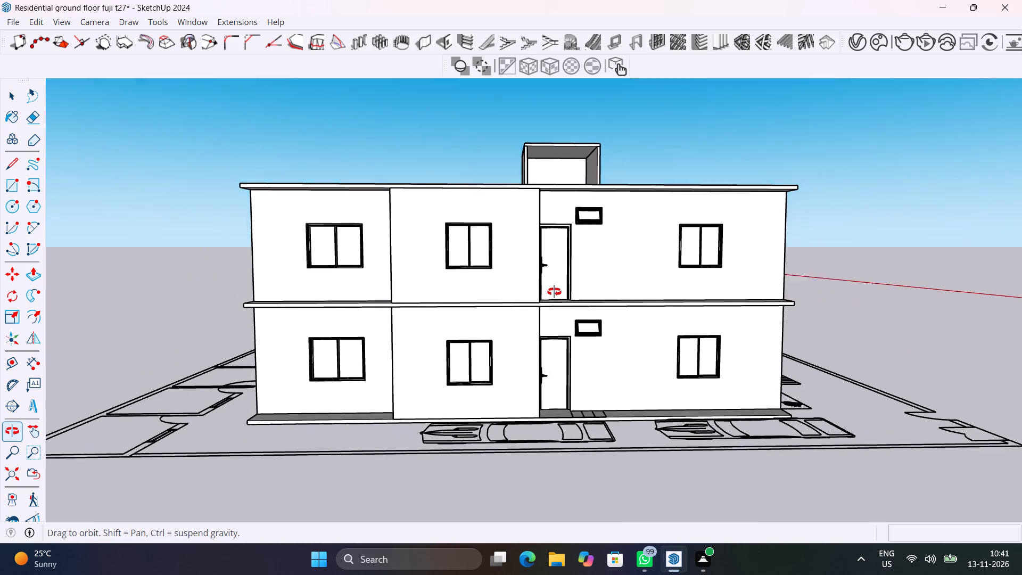
{"action": "middle_click_drag", "start_coordinate": [554, 292], "coordinate": [534, 310], "text": "shift"}
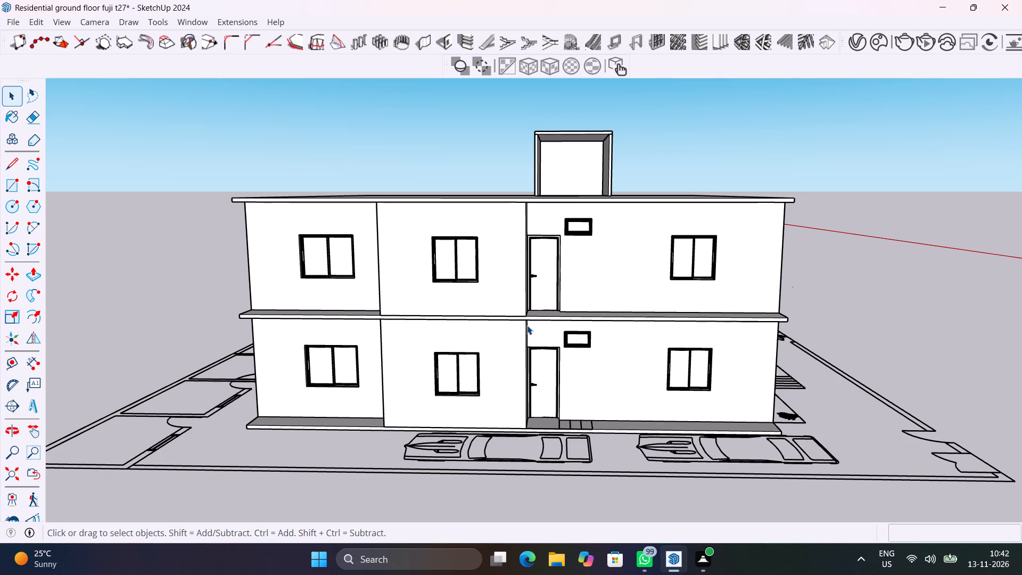
{"action": "middle_click_drag", "start_coordinate": [598, 348], "coordinate": [590, 346]}
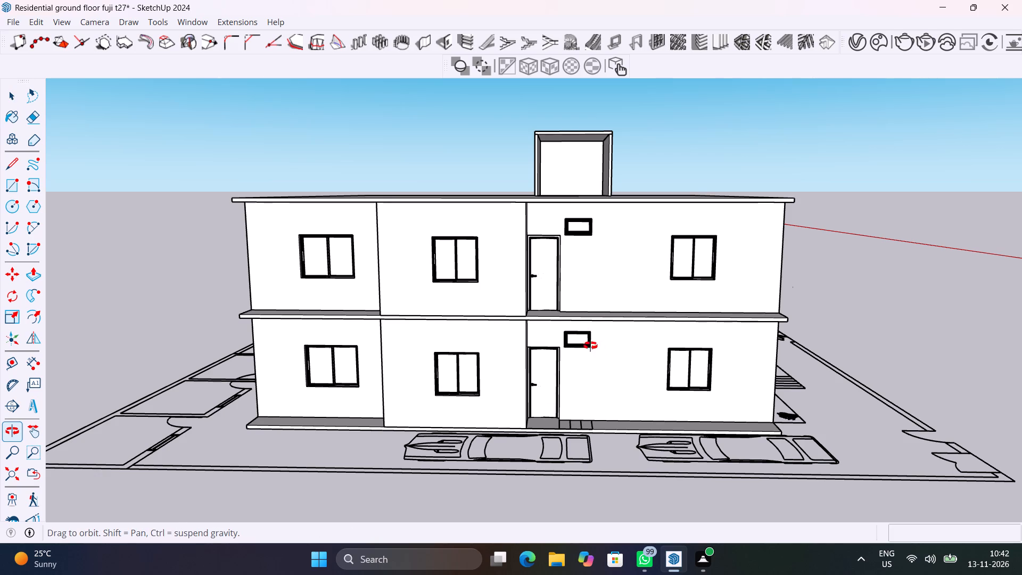
{"action": "middle_click_drag", "start_coordinate": [590, 346], "coordinate": [603, 415]}
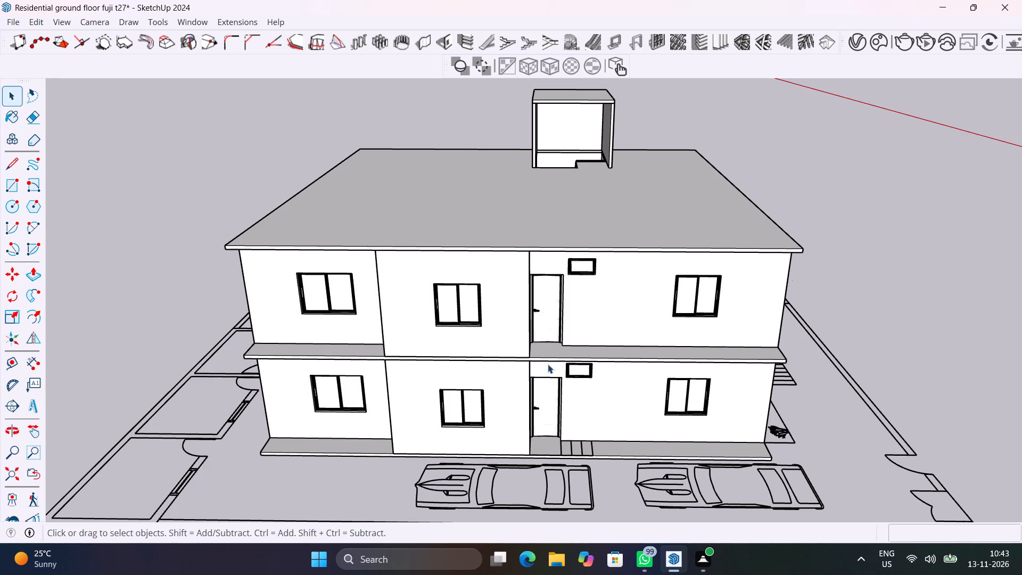
{"action": "middle_click_drag", "start_coordinate": [548, 365], "coordinate": [652, 334]}
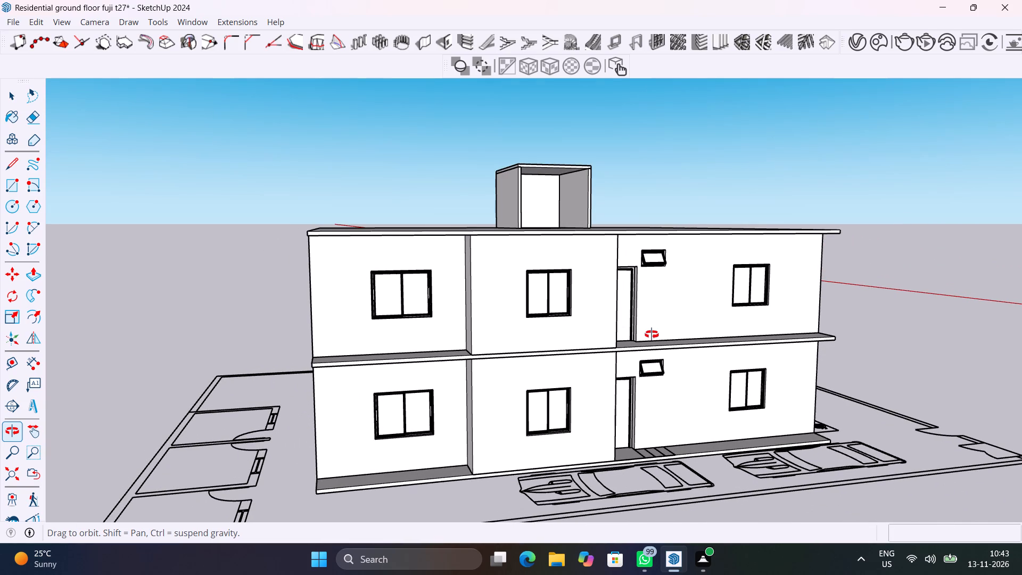
{"action": "middle_click_drag", "start_coordinate": [652, 334], "coordinate": [620, 333]}
{"action": "scroll", "coordinate": [652, 334], "scroll_direction": "down", "scroll_amount": 1}
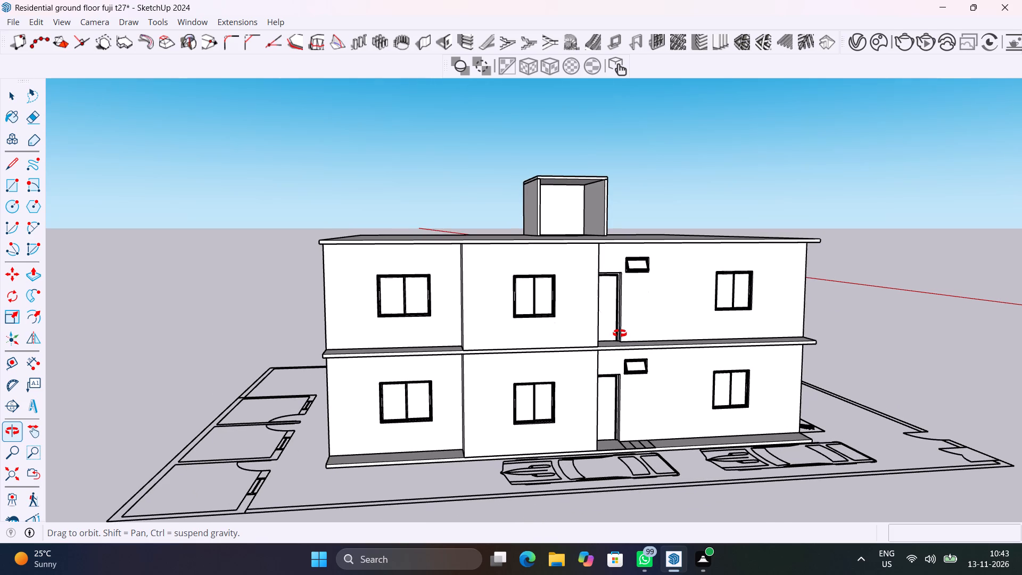
{"action": "middle_click_drag", "start_coordinate": [620, 333], "coordinate": [509, 334]}
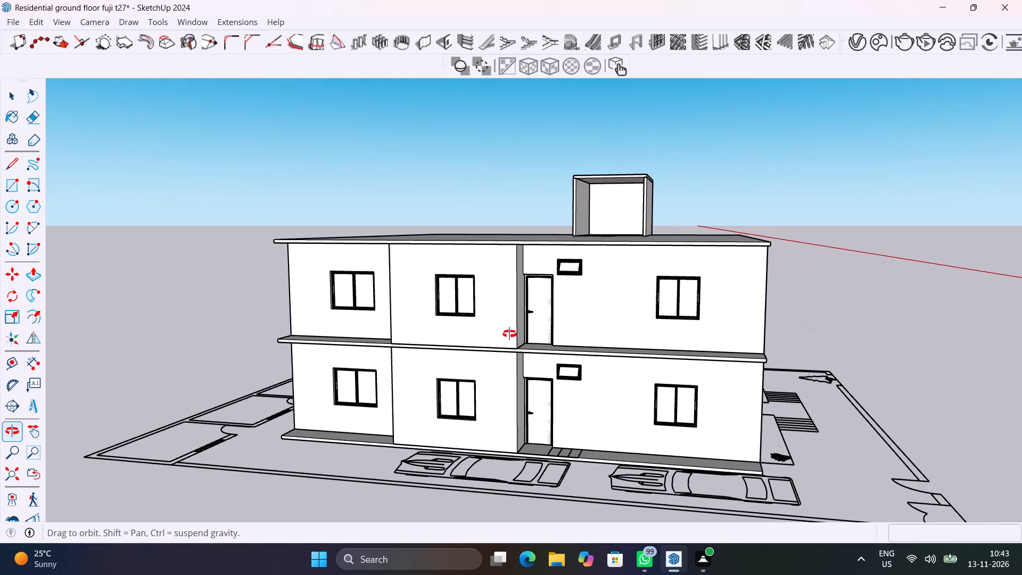
{"action": "middle_click_drag", "start_coordinate": [509, 334], "coordinate": [619, 384]}
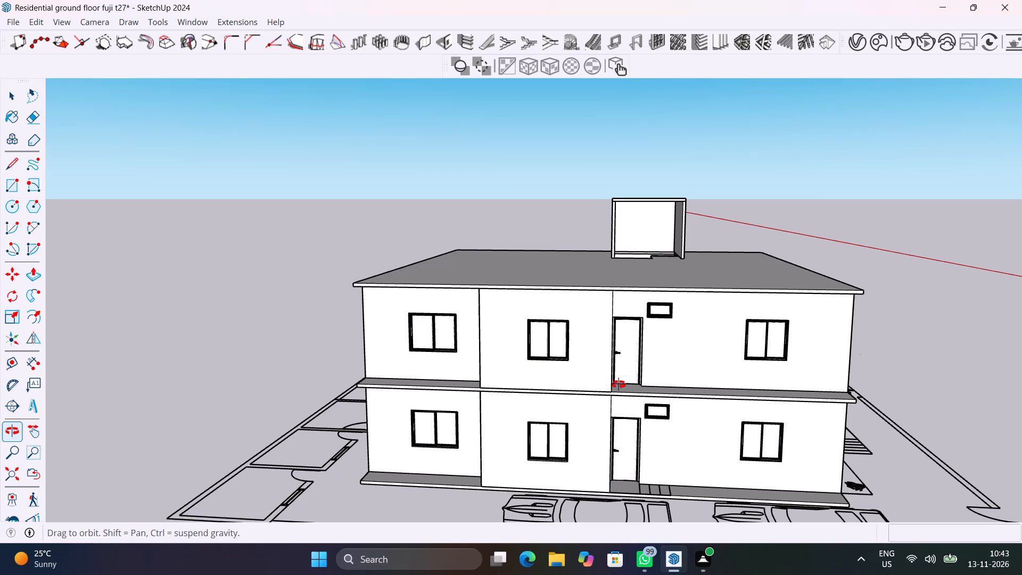
{"action": "middle_click_drag", "start_coordinate": [619, 384], "coordinate": [598, 380]}
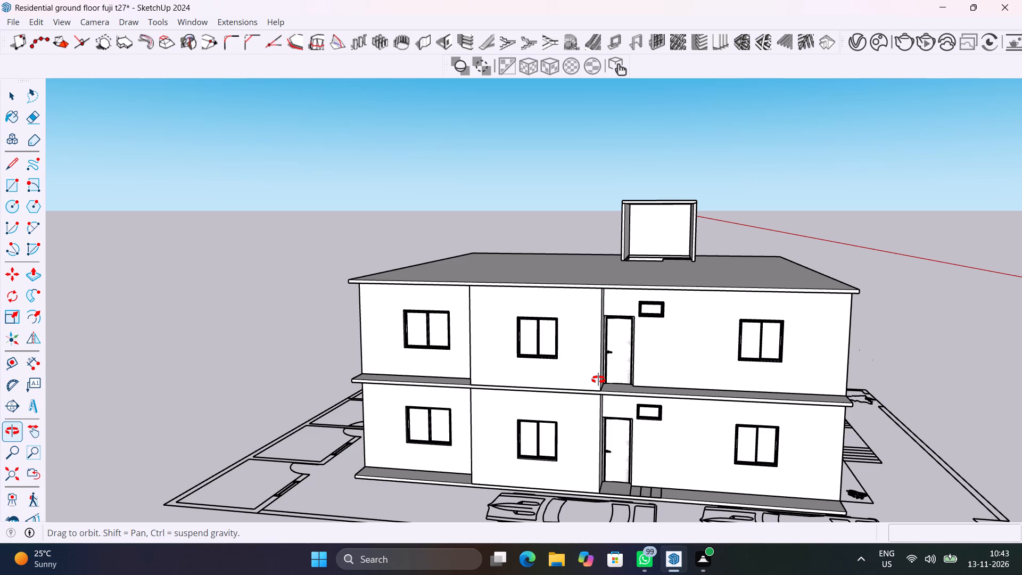
{"action": "middle_click_drag", "start_coordinate": [598, 380], "coordinate": [726, 407]}
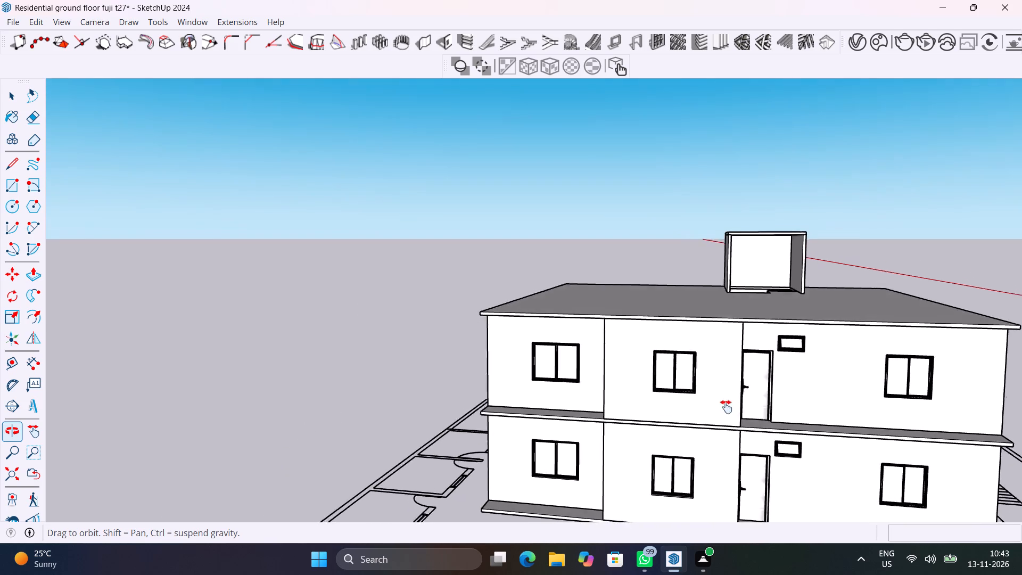
{"action": "middle_click_drag", "start_coordinate": [726, 407], "coordinate": [675, 461]}
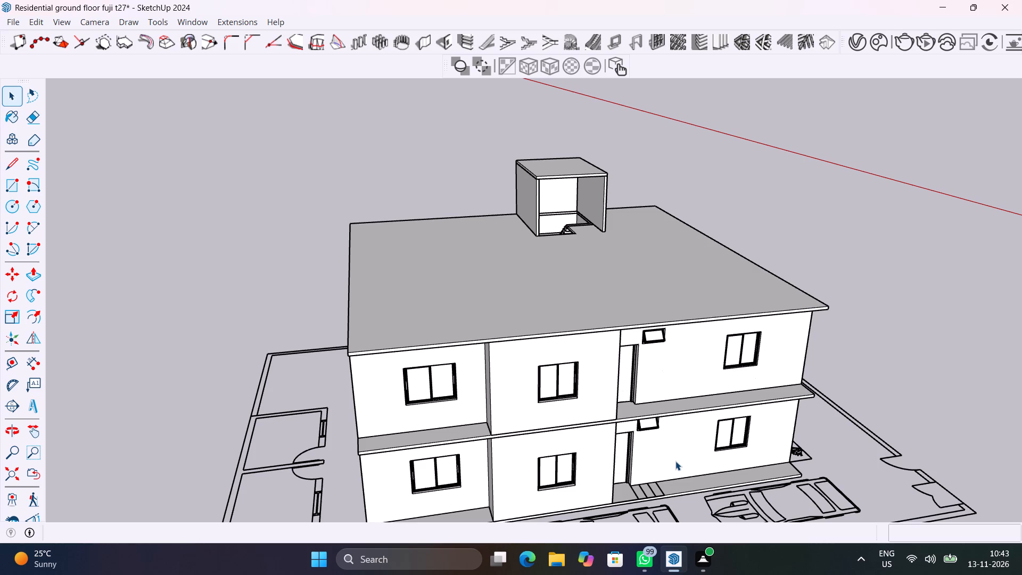
Place guides 9" inside the roof slab's right-hand side edge and front edge, as seen from the building's front.
{"action": "middle_click_drag", "start_coordinate": [656, 354], "coordinate": [611, 489], "text": "shift"}
{"action": "scroll", "coordinate": [611, 489], "scroll_direction": "up", "scroll_amount": 1}
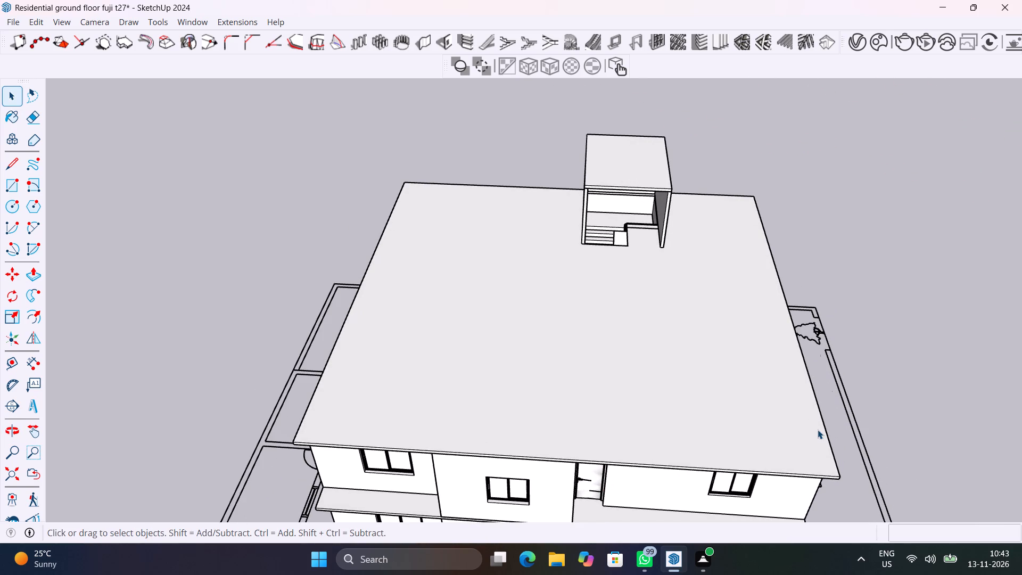
{"action": "key", "text": "t"}
{"action": "left_click", "coordinate": [815, 392]}
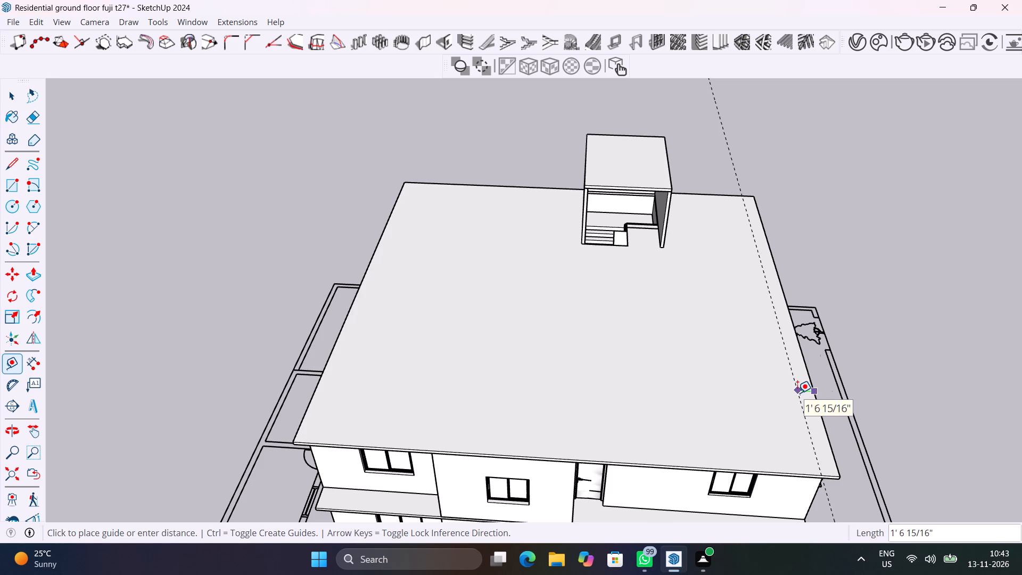
{"action": "type", "text": "6\""}
{"action": "key", "text": "Return"}
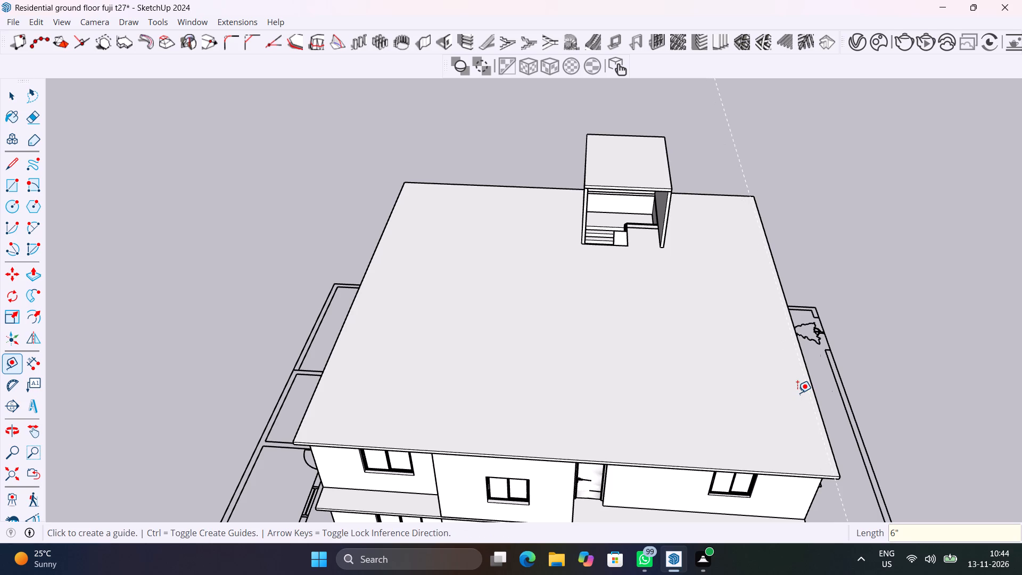
{"action": "type", "text": "9\""}
{"action": "key", "text": "Return"}
{"action": "left_click", "coordinate": [800, 473]}
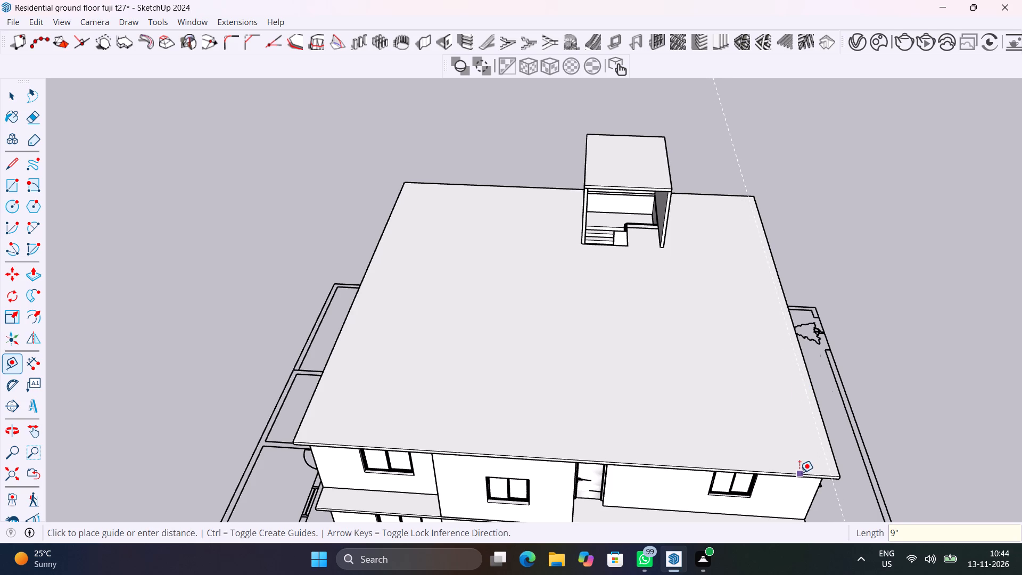
{"action": "type", "text": "9\""}
{"action": "key", "text": "Return"}
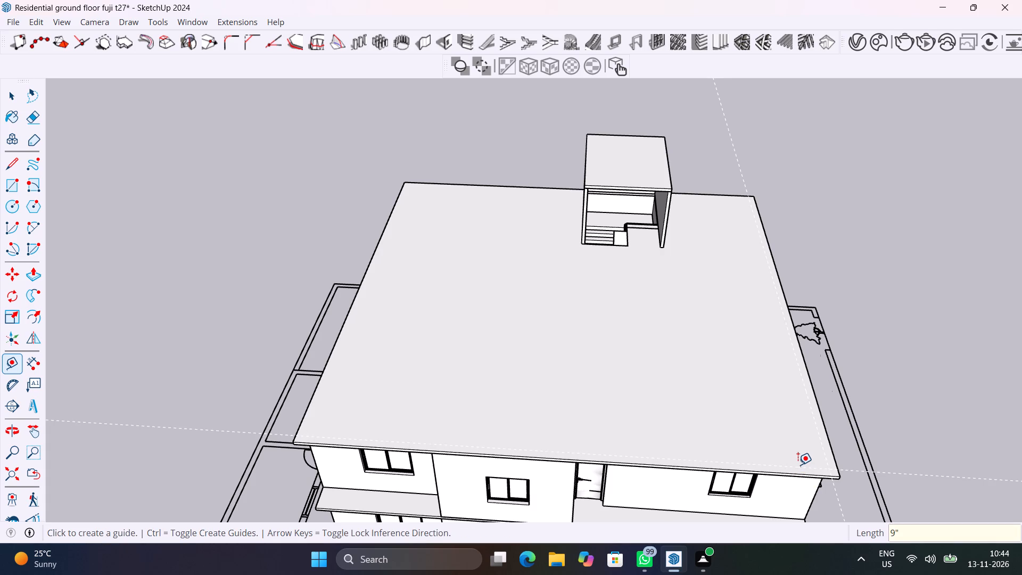
Place guides 9" inside the roof slab's left-hand side edge and rear edge.
{"action": "left_click", "coordinate": [320, 384]}
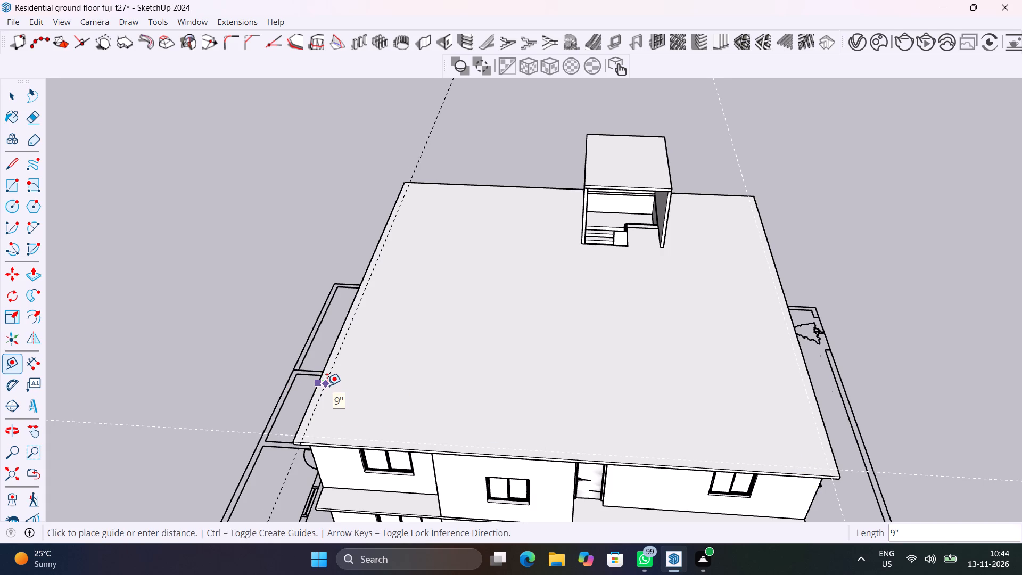
{"action": "type", "text": "9\""}
{"action": "key", "text": "Return"}
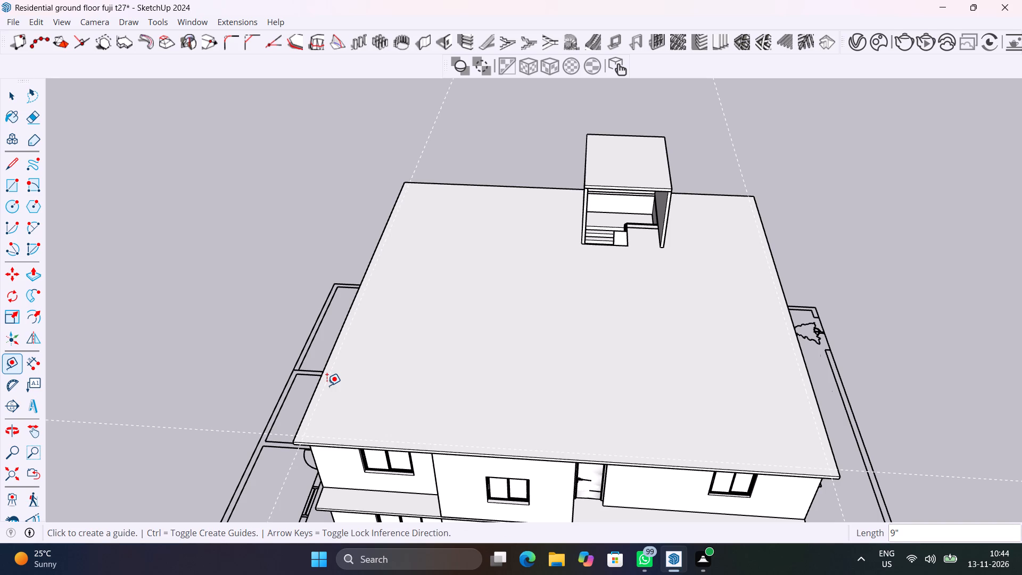
{"action": "left_click", "coordinate": [503, 186]}
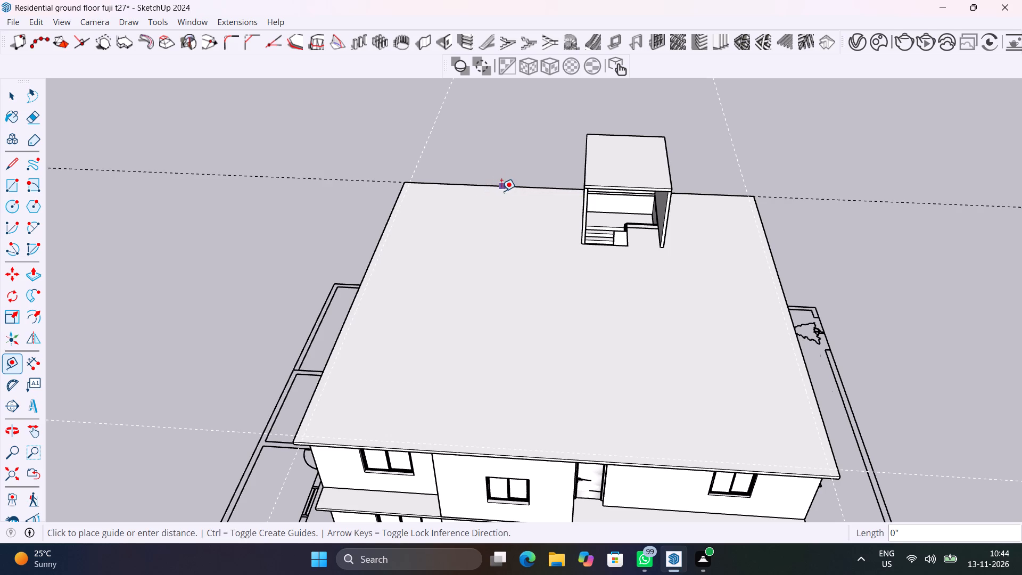
{"action": "type", "text": "9\""}
{"action": "key", "text": "Return"}
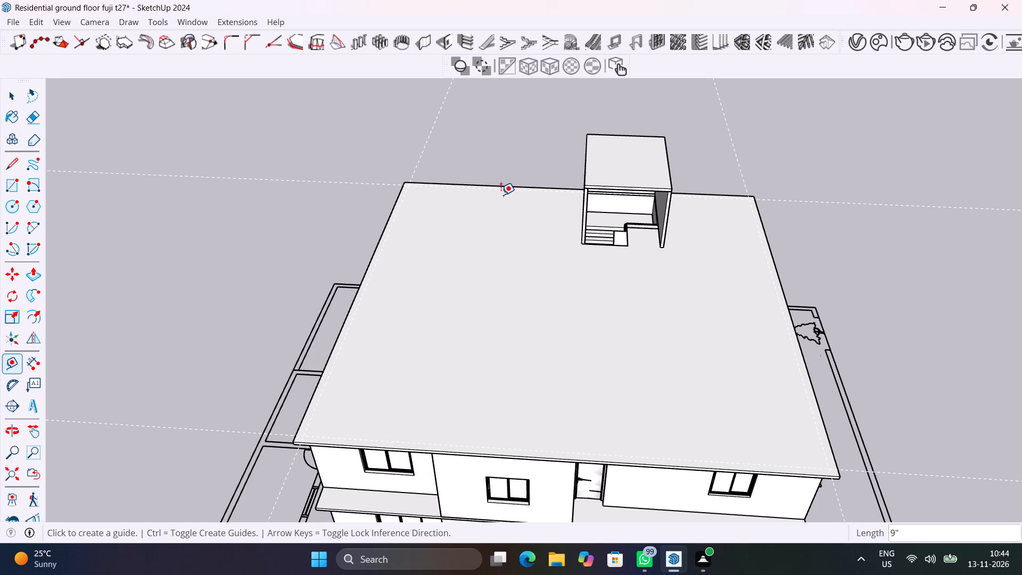
{"action": "key", "text": "space"}
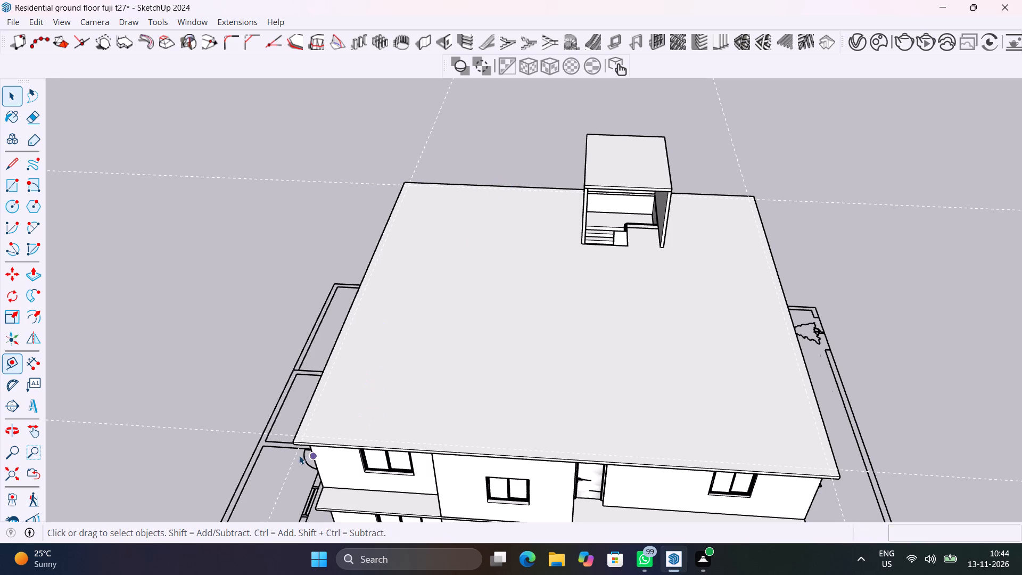
Draw a 9" by 47' 10 1/2" rectangle along the roof slab's front edge, from the left-hand guide intersection to the right-hand outer edge.
{"action": "scroll", "coordinate": [305, 442], "scroll_direction": "up", "scroll_amount": 6}
{"action": "middle_click_drag", "start_coordinate": [310, 439], "coordinate": [257, 399], "text": "shift"}
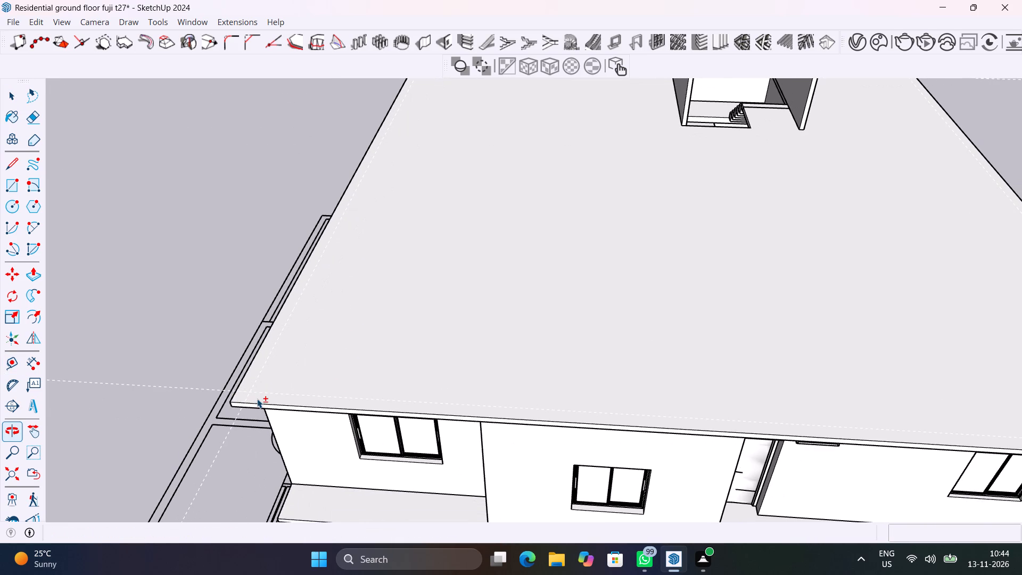
{"action": "key", "text": "r"}
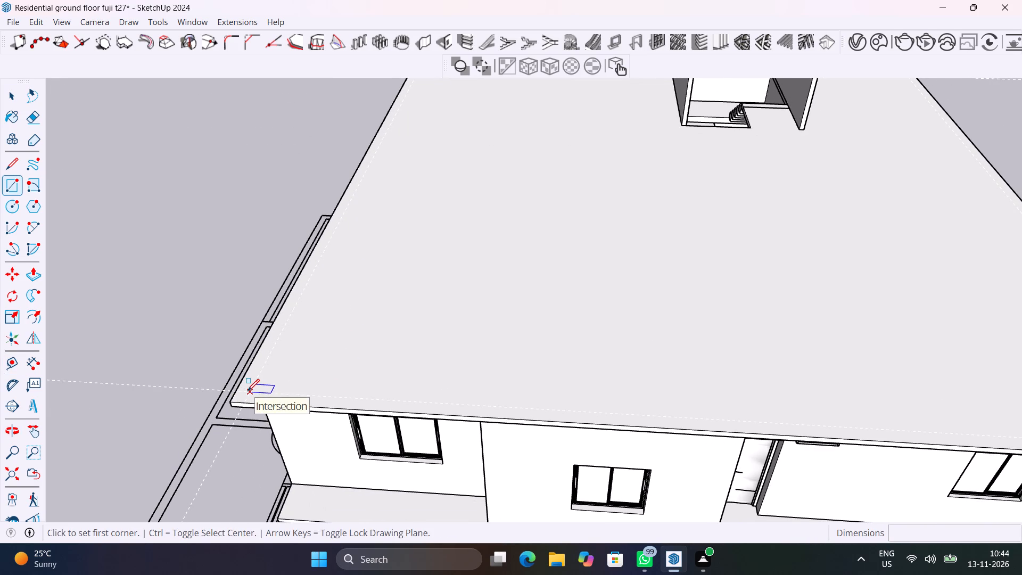
{"action": "left_click", "coordinate": [248, 391]}
{"action": "scroll", "coordinate": [273, 389], "scroll_direction": "down", "scroll_amount": 14}
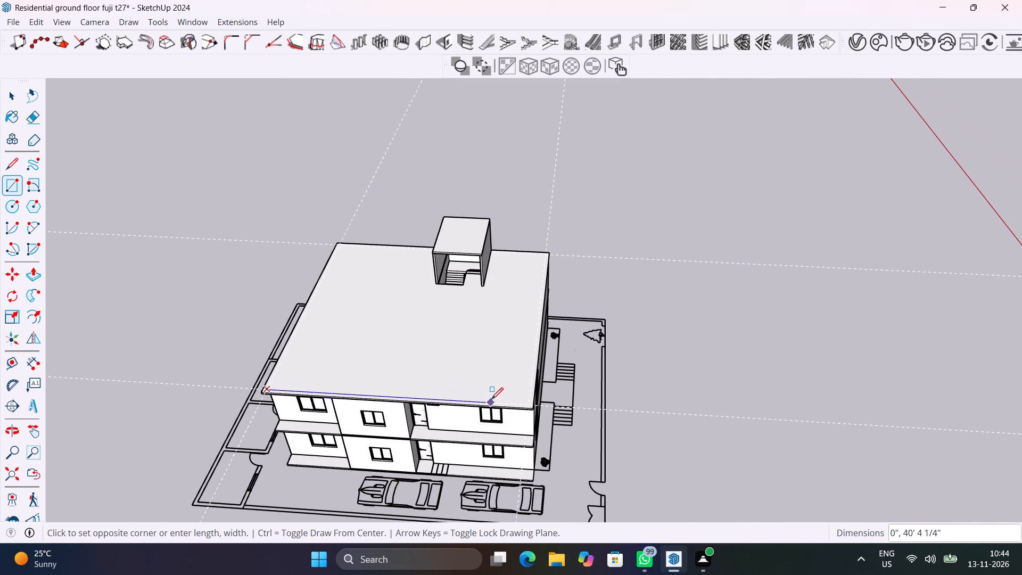
{"action": "scroll", "coordinate": [523, 407], "scroll_direction": "up", "scroll_amount": 18}
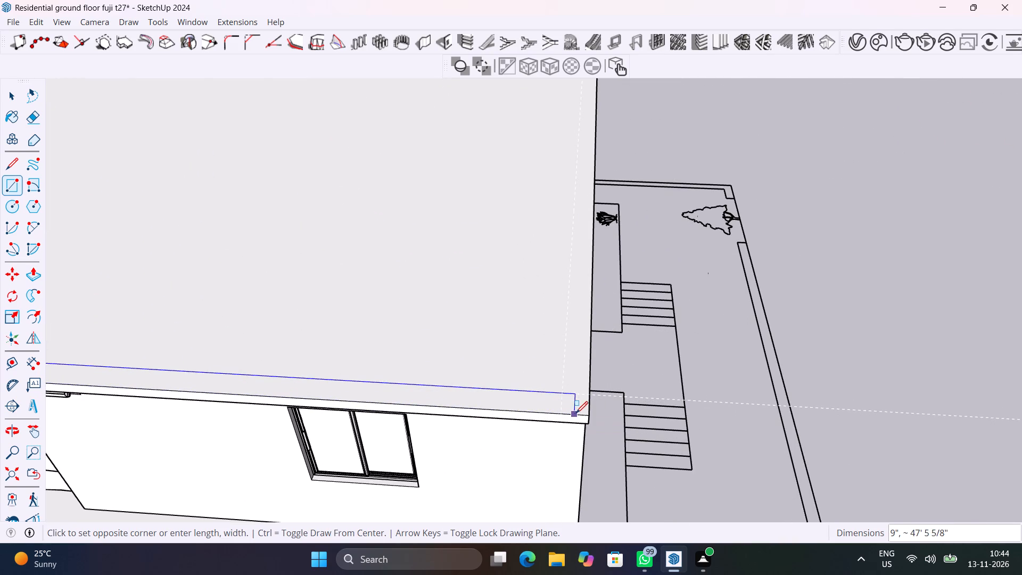
{"action": "left_click", "coordinate": [591, 415]}
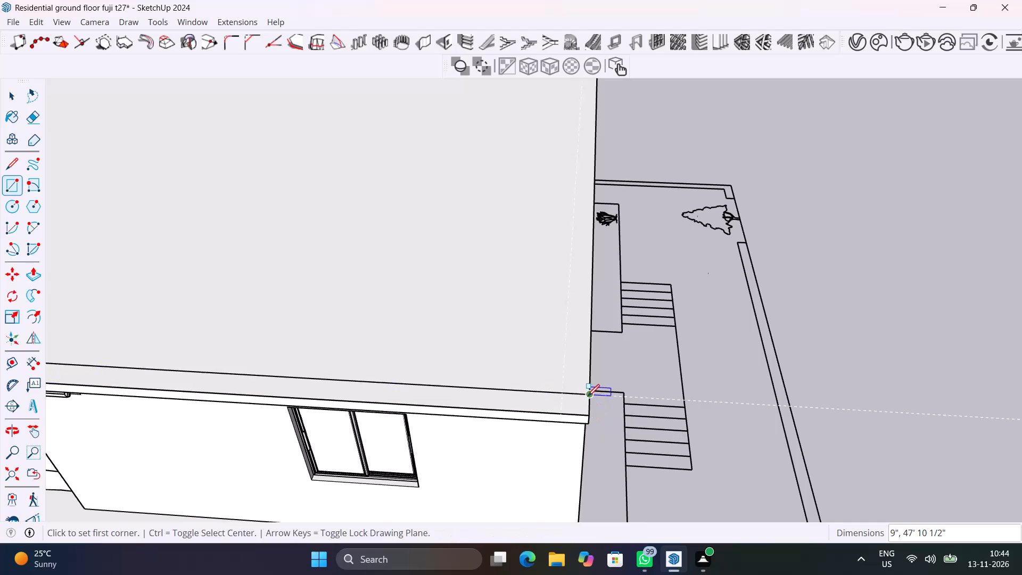
Draw a 9" by about 45' 7 1/2" rectangle along the roof slab's right-hand side edge, from the front strip to the rear edge.
{"action": "left_click", "coordinate": [588, 396]}
{"action": "scroll", "coordinate": [557, 317], "scroll_direction": "down", "scroll_amount": 9}
{"action": "middle_click_drag", "start_coordinate": [557, 317], "coordinate": [589, 447], "text": "shift"}
{"action": "scroll", "coordinate": [589, 446], "scroll_direction": "up", "scroll_amount": 1, "text": "shift"}
{"action": "scroll", "coordinate": [590, 222], "scroll_direction": "up", "scroll_amount": 5}
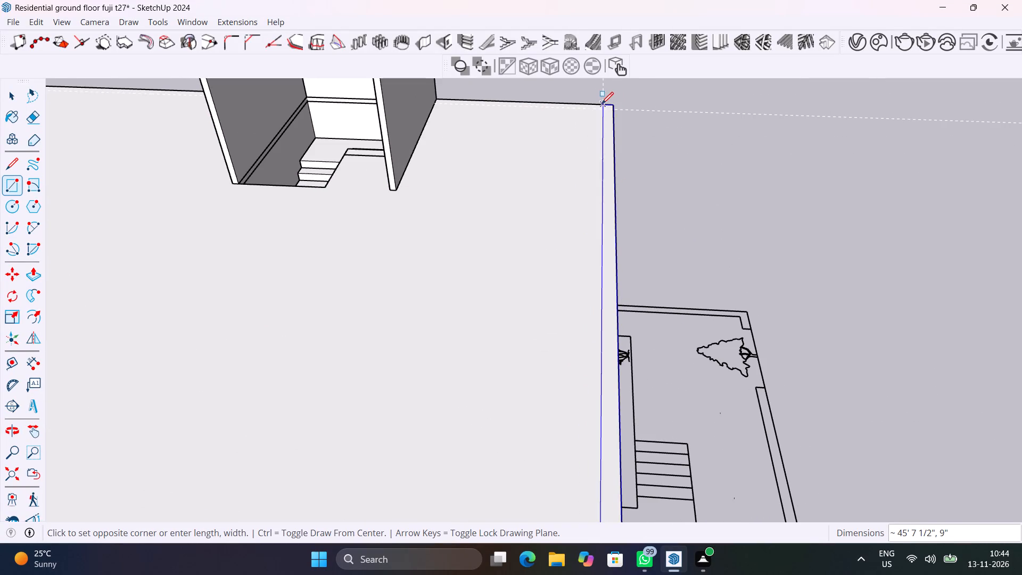
{"action": "scroll", "coordinate": [601, 103], "scroll_direction": "up", "scroll_amount": 5}
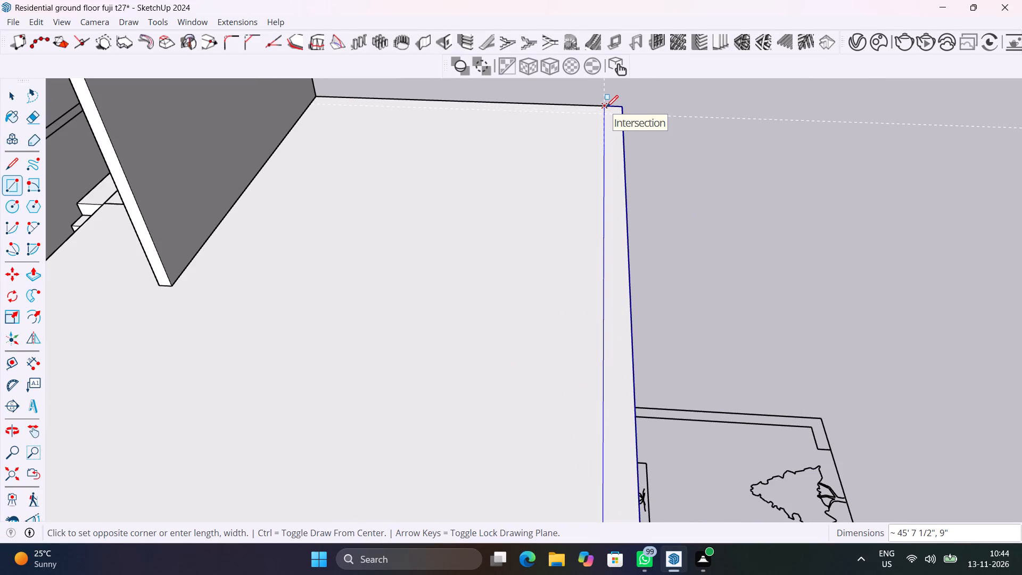
{"action": "left_click", "coordinate": [605, 107]}
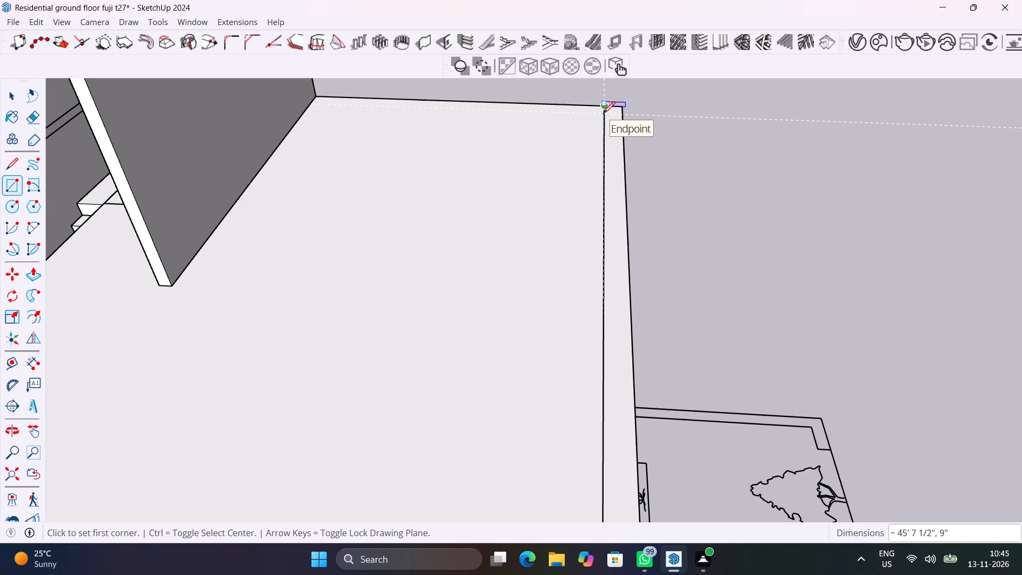
Draw a 9" by 12' 4 1/2" rectangle along the roof slab's rear edge, from the right-hand strip to the stairwell enclosure.
{"action": "left_click", "coordinate": [604, 114]}
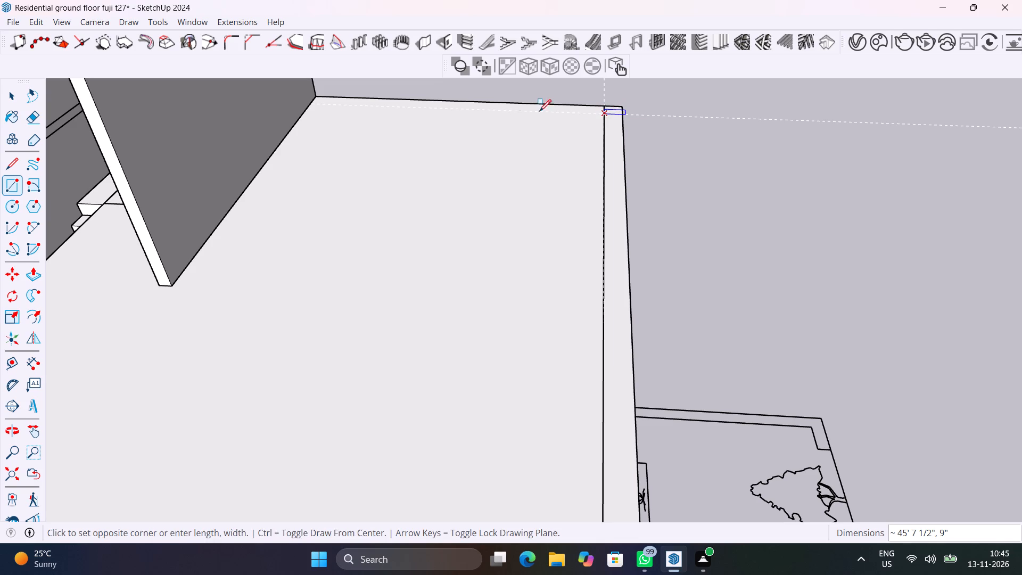
{"action": "left_click", "coordinate": [316, 94]}
Draw a 9" by about 46' 4 1/2" rectangle along the roof slab's left-hand side edge, from the front edge to the rear outer corner.
{"action": "scroll", "coordinate": [502, 141], "scroll_direction": "down", "scroll_amount": 9}
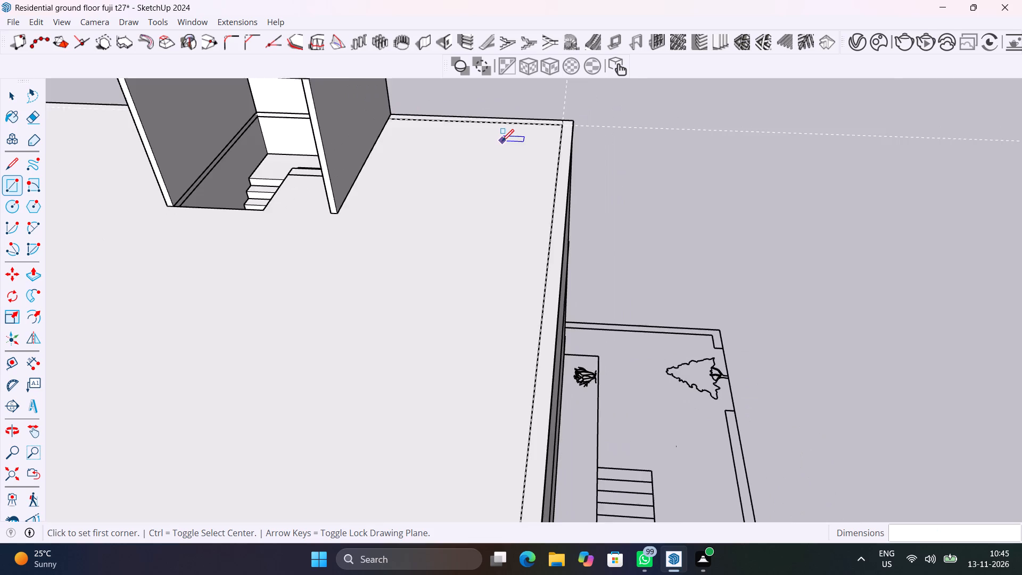
{"action": "scroll", "coordinate": [502, 141], "scroll_direction": "down", "scroll_amount": 4}
{"action": "middle_click_drag", "start_coordinate": [347, 174], "coordinate": [769, 238], "text": "shift"}
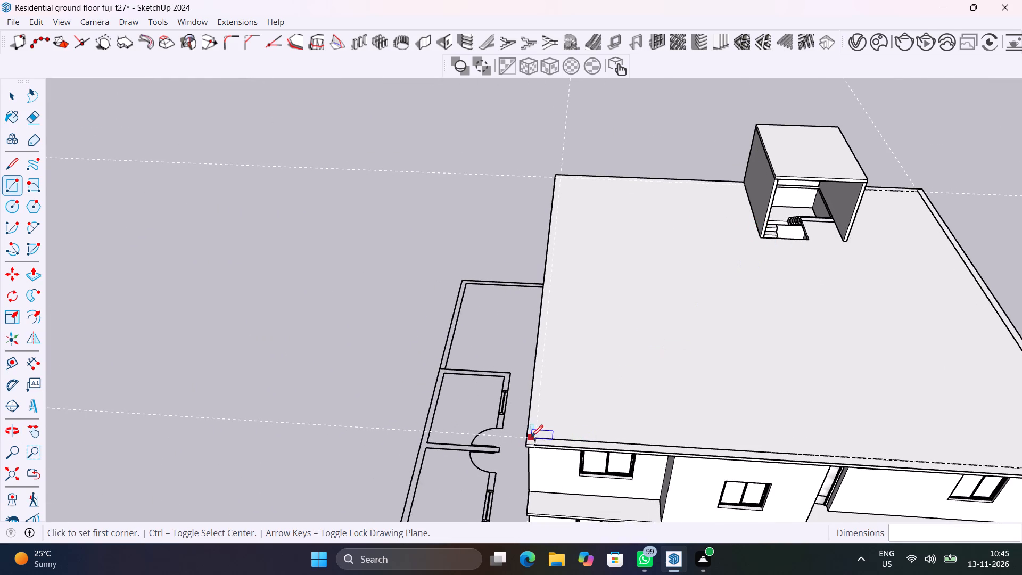
{"action": "scroll", "coordinate": [531, 437], "scroll_direction": "up", "scroll_amount": 6}
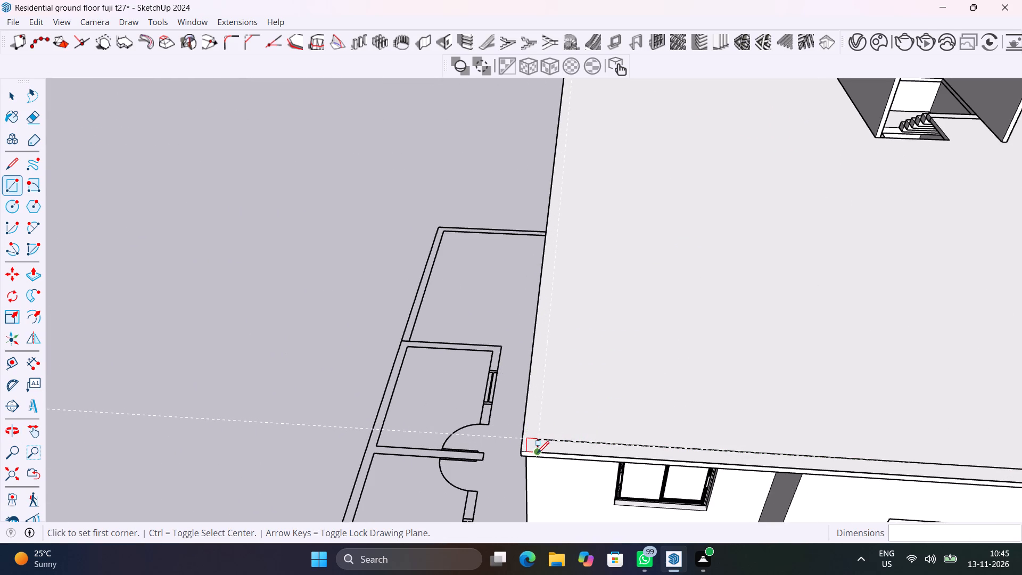
{"action": "left_click", "coordinate": [537, 451]}
{"action": "scroll", "coordinate": [533, 295], "scroll_direction": "down", "scroll_amount": 7}
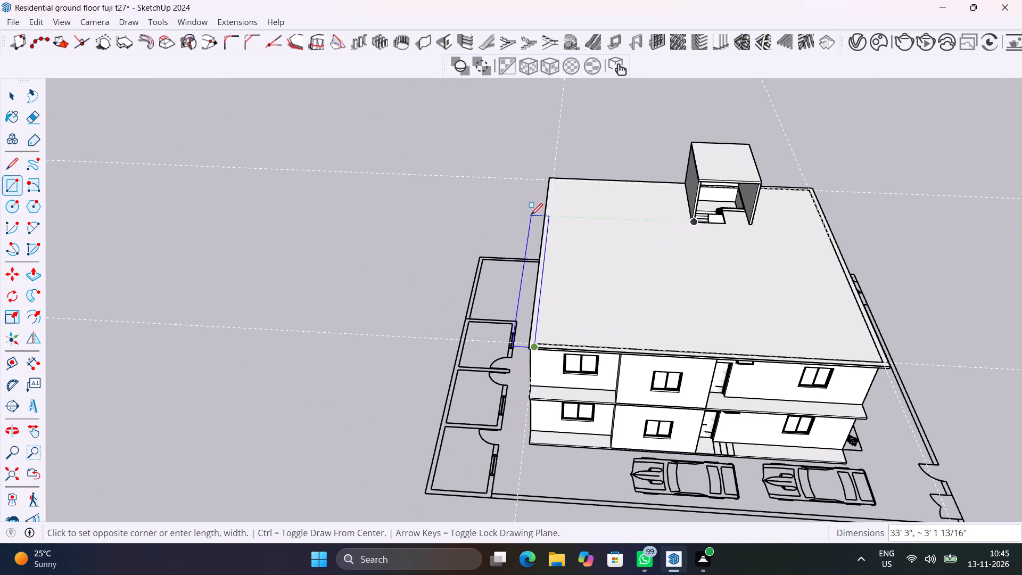
{"action": "scroll", "coordinate": [549, 180], "scroll_direction": "up", "scroll_amount": 17}
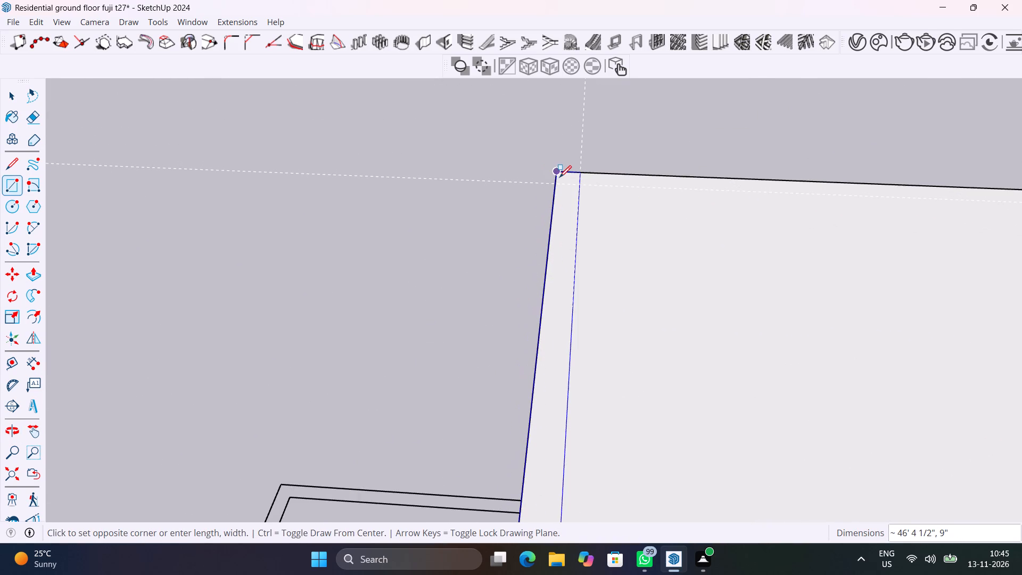
{"action": "left_click", "coordinate": [557, 175]}
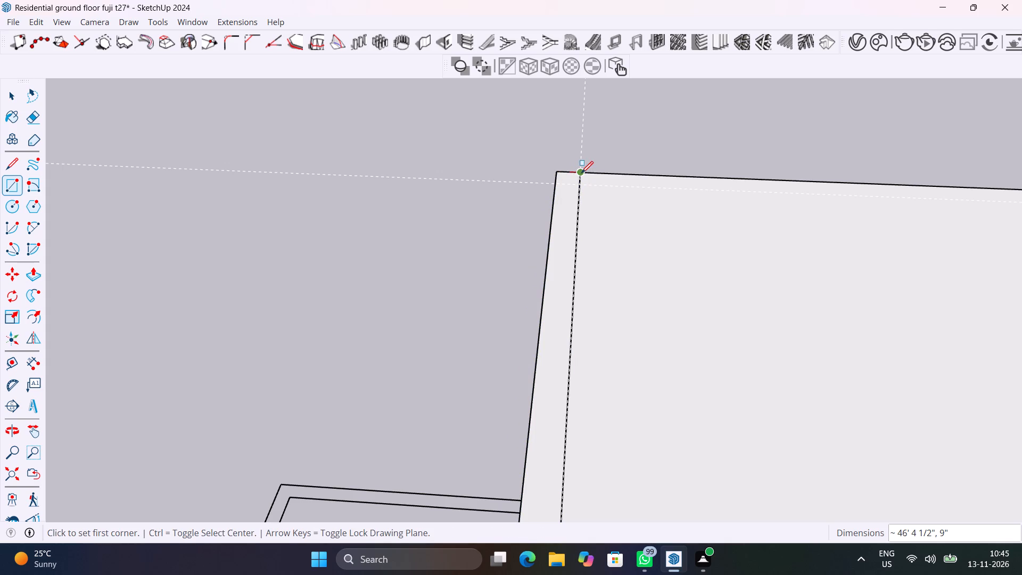
Draw a 9" by 24' 7 1/2" rectangle along the roof slab's rear edge, from the left-hand strip to the stairwell enclosure.
{"action": "left_click", "coordinate": [581, 173]}
{"action": "scroll", "coordinate": [712, 186], "scroll_direction": "down", "scroll_amount": 8}
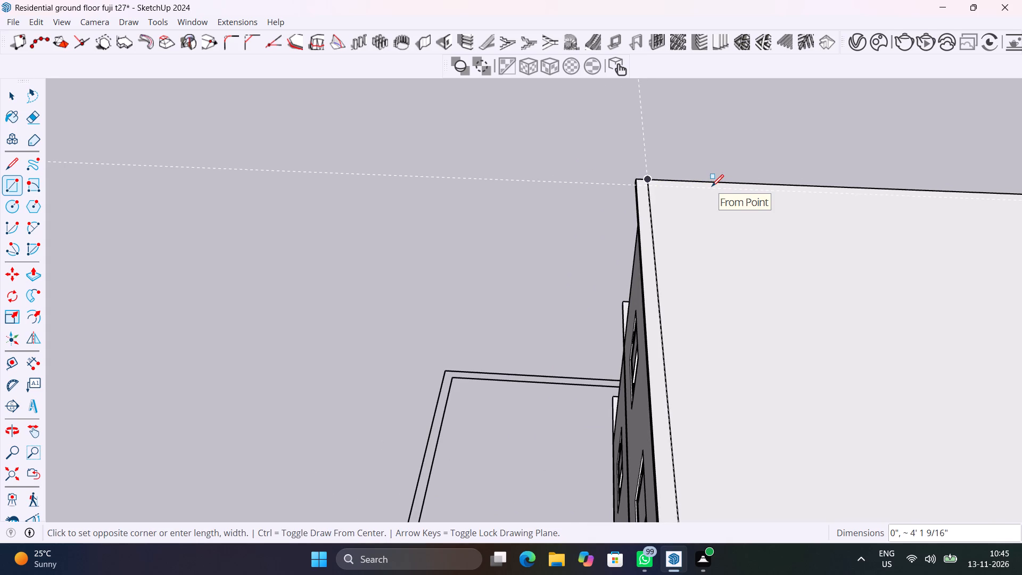
{"action": "scroll", "coordinate": [712, 186], "scroll_direction": "down", "scroll_amount": 6}
{"action": "scroll", "coordinate": [900, 191], "scroll_direction": "up", "scroll_amount": 5}
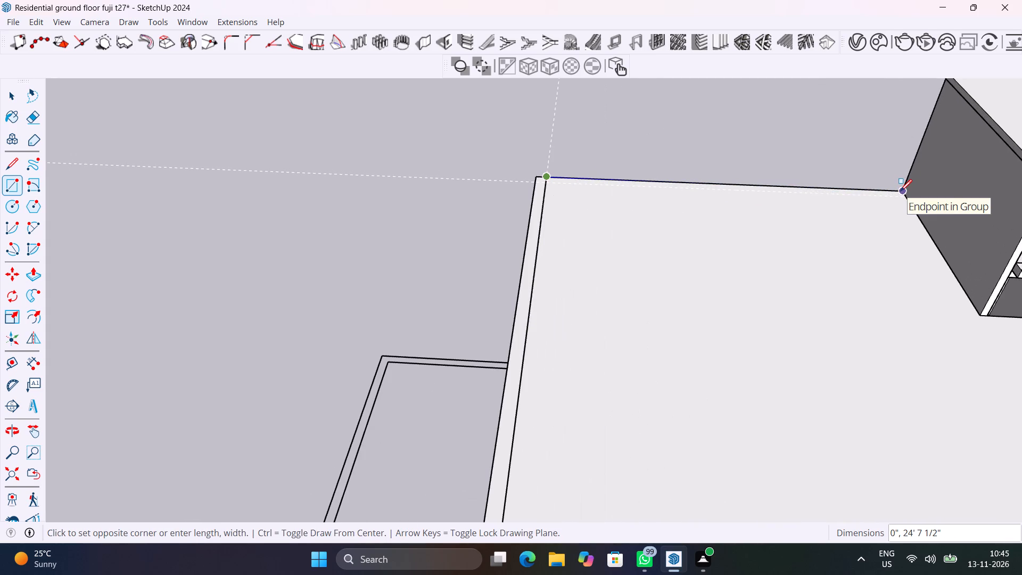
{"action": "scroll", "coordinate": [900, 191], "scroll_direction": "up", "scroll_amount": 5}
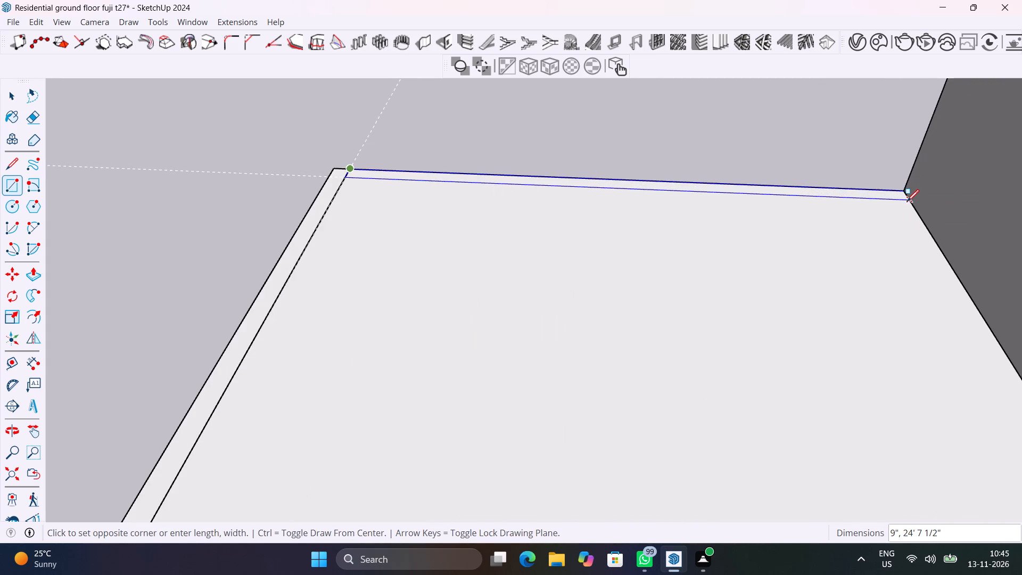
{"action": "left_click", "coordinate": [907, 201]}
Erase the short lines dividing the perimeter strips at all four corners of the roof slab.
{"action": "key", "text": "space"}
{"action": "scroll", "coordinate": [343, 174], "scroll_direction": "up", "scroll_amount": 11}
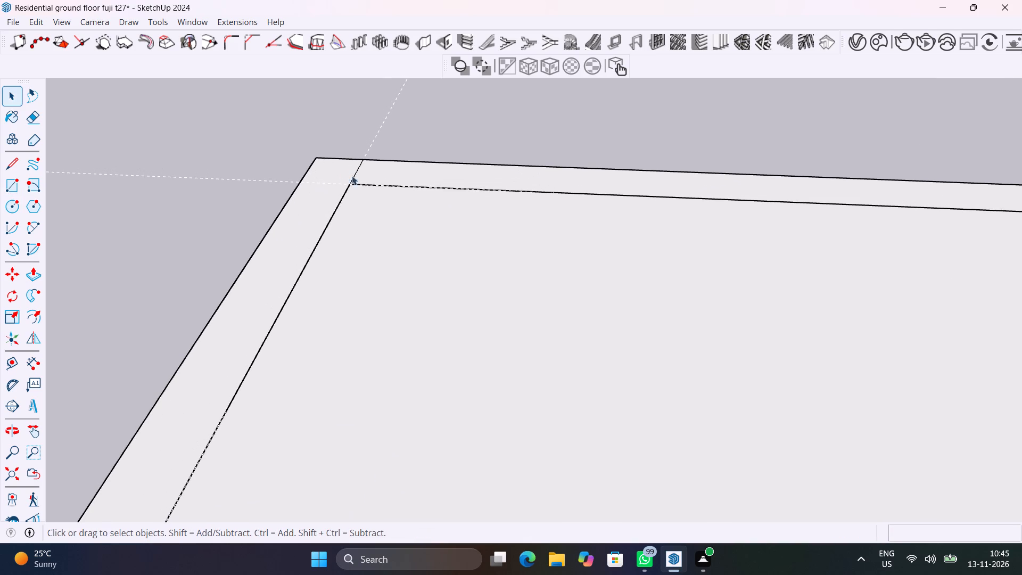
{"action": "key", "text": "e"}
{"action": "left_click_drag", "start_coordinate": [372, 173], "coordinate": [351, 169]}
{"action": "scroll", "coordinate": [356, 171], "scroll_direction": "down", "scroll_amount": 3}
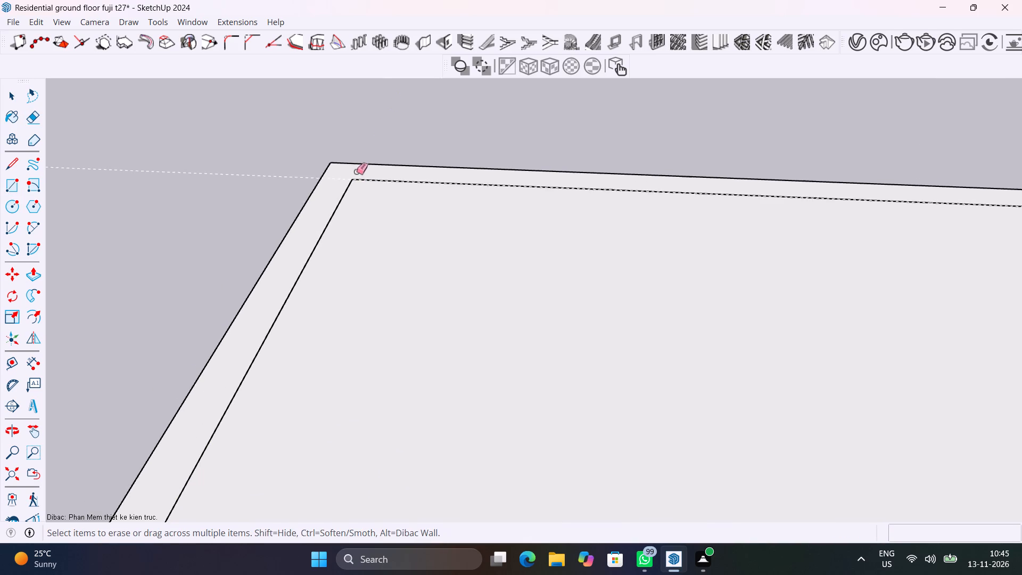
{"action": "scroll", "coordinate": [356, 171], "scroll_direction": "down", "scroll_amount": 20}
{"action": "scroll", "coordinate": [356, 171], "scroll_direction": "down", "scroll_amount": 6}
{"action": "scroll", "coordinate": [292, 316], "scroll_direction": "up", "scroll_amount": 3}
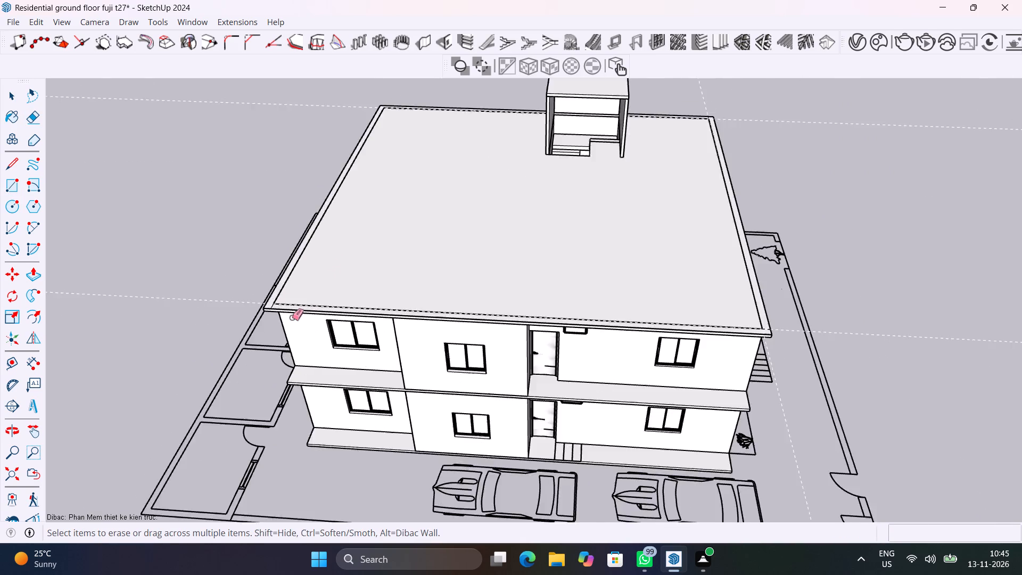
{"action": "scroll", "coordinate": [292, 317], "scroll_direction": "up", "scroll_amount": 18}
{"action": "left_click_drag", "start_coordinate": [246, 279], "coordinate": [228, 278]}
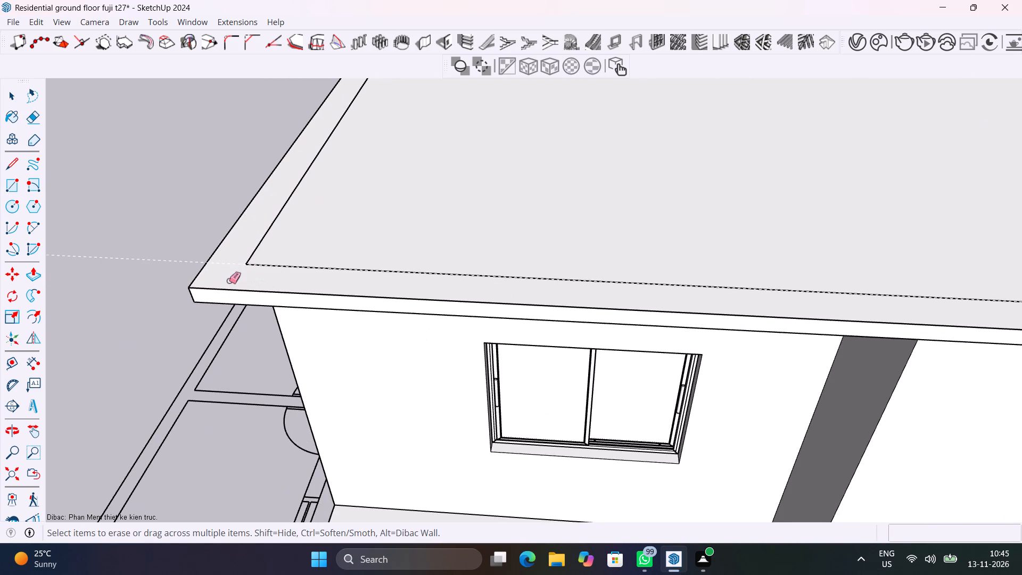
{"action": "scroll", "coordinate": [229, 281], "scroll_direction": "down", "scroll_amount": 20}
{"action": "scroll", "coordinate": [229, 281], "scroll_direction": "down", "scroll_amount": 2}
{"action": "scroll", "coordinate": [613, 289], "scroll_direction": "up", "scroll_amount": 14}
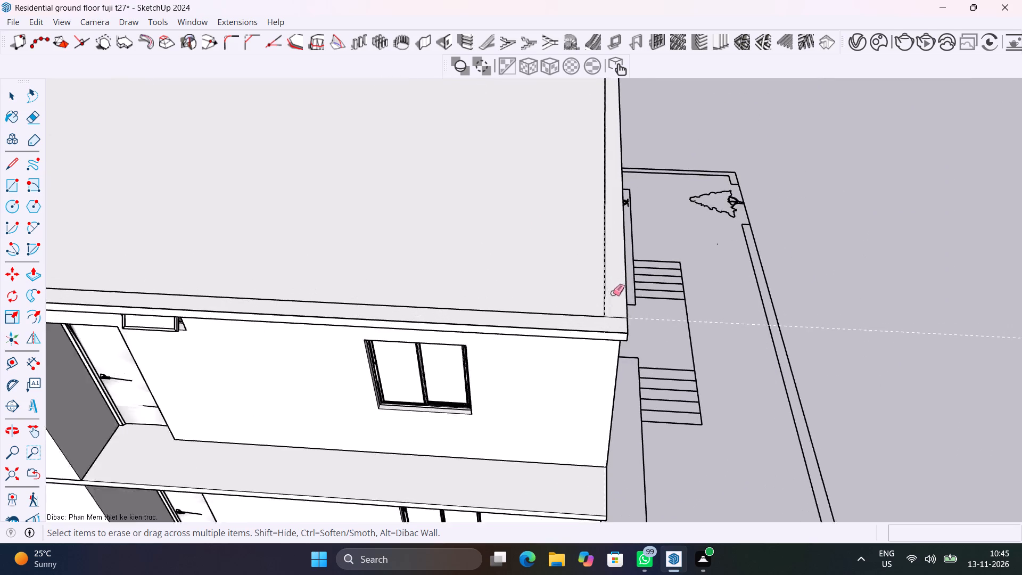
{"action": "scroll", "coordinate": [613, 293], "scroll_direction": "up", "scroll_amount": 4}
{"action": "left_click_drag", "start_coordinate": [612, 298], "coordinate": [620, 348]}
{"action": "scroll", "coordinate": [620, 345], "scroll_direction": "down", "scroll_amount": 18}
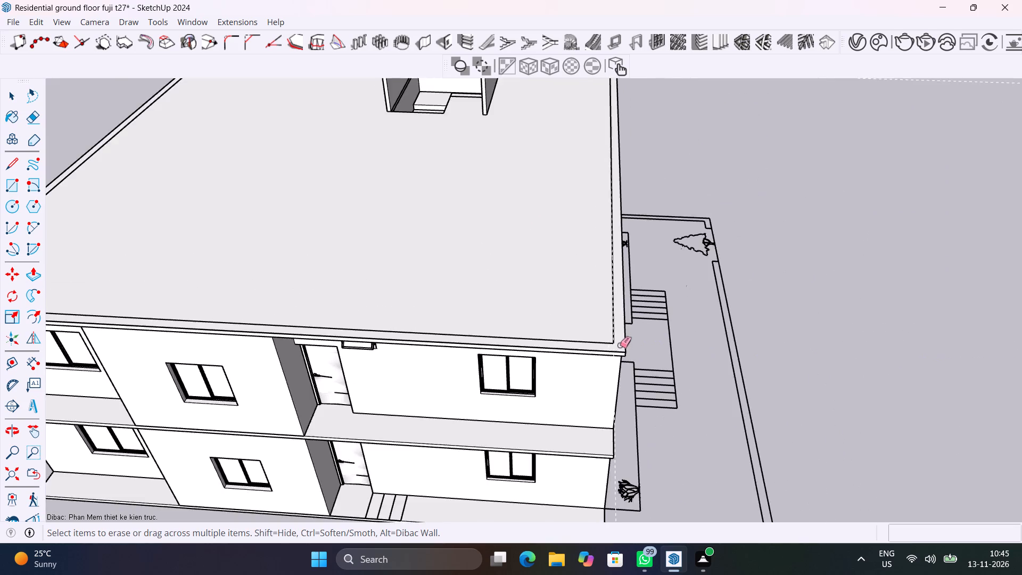
{"action": "scroll", "coordinate": [620, 345], "scroll_direction": "down", "scroll_amount": 12}
{"action": "scroll", "coordinate": [625, 224], "scroll_direction": "up", "scroll_amount": 20}
{"action": "scroll", "coordinate": [625, 224], "scroll_direction": "up", "scroll_amount": 1}
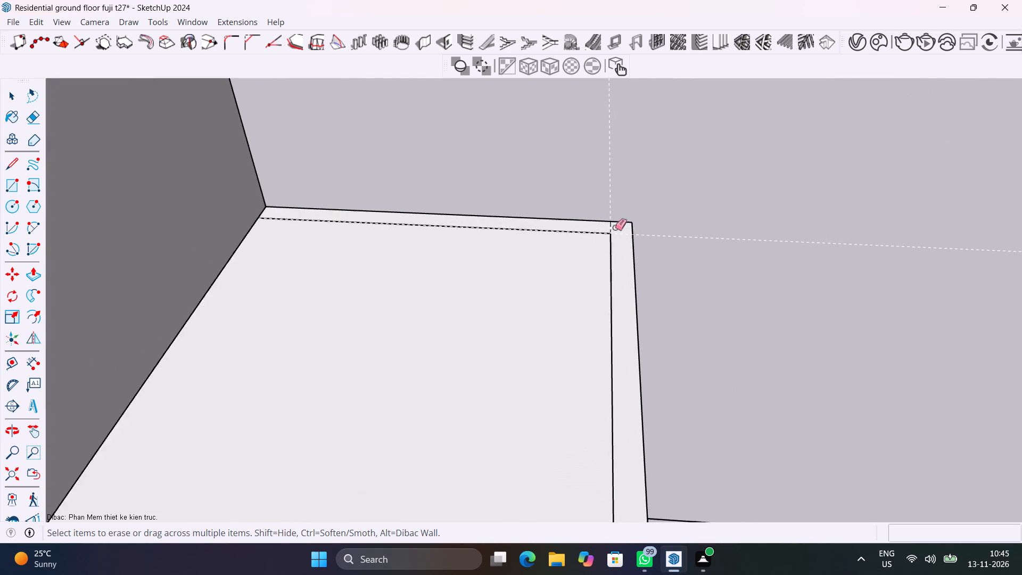
{"action": "scroll", "coordinate": [615, 227], "scroll_direction": "up", "scroll_amount": 4}
{"action": "left_click_drag", "start_coordinate": [615, 227], "coordinate": [598, 225]}
Make the joined perimeter strip face and its edges into a group.
{"action": "key", "text": "space"}
{"action": "left_click", "coordinate": [626, 276]}
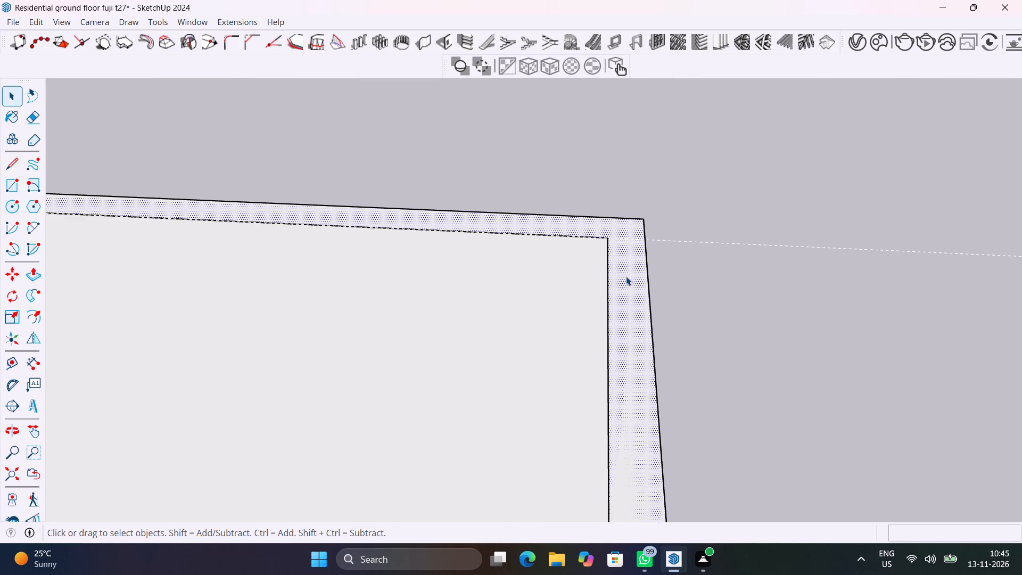
{"action": "double_click", "coordinate": [626, 276]}
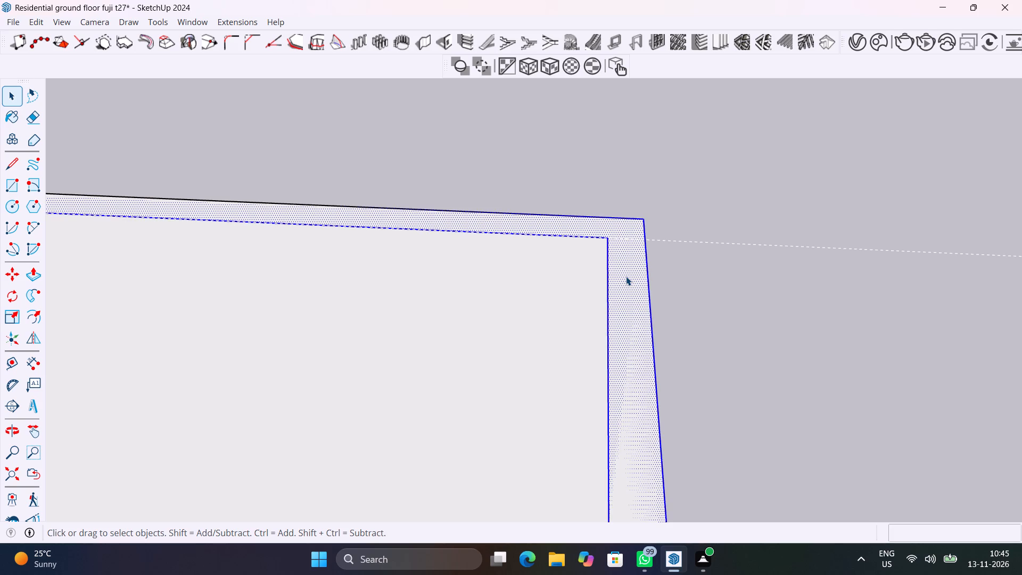
{"action": "right_click", "coordinate": [626, 276]}
{"action": "left_click", "coordinate": [688, 121]}
Inside the perimeter strip group, Push/Pull the strip face up 1' as a parapet and close the group.
{"action": "triple_click", "coordinate": [632, 290]}
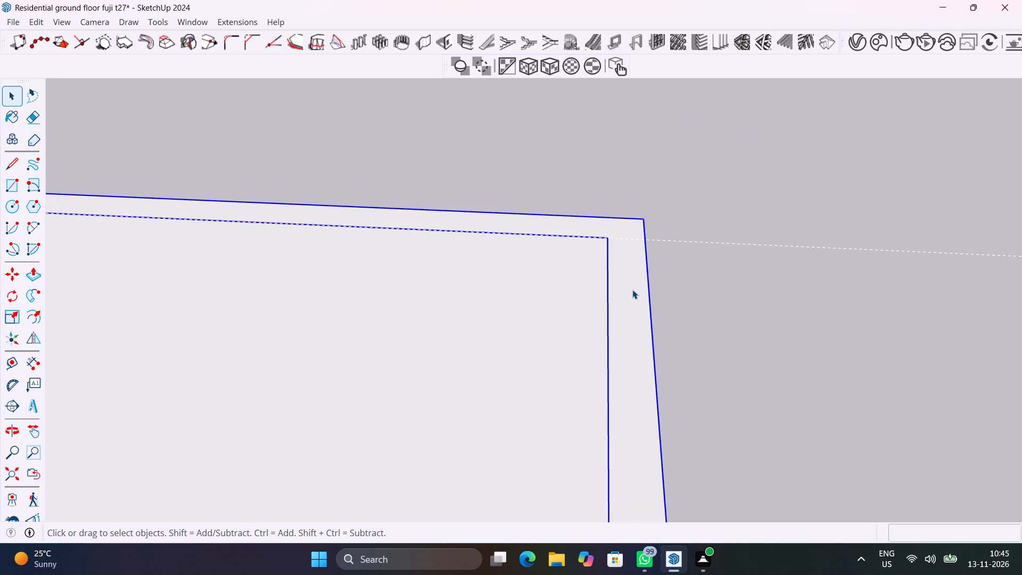
{"action": "left_click", "coordinate": [632, 290]}
{"action": "key", "text": "p"}
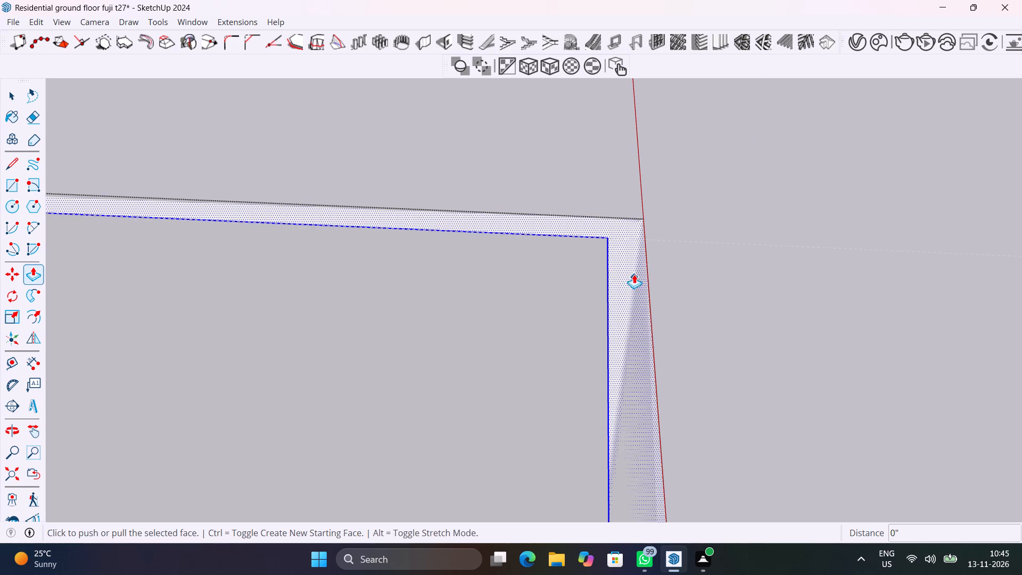
{"action": "left_click", "coordinate": [640, 319]}
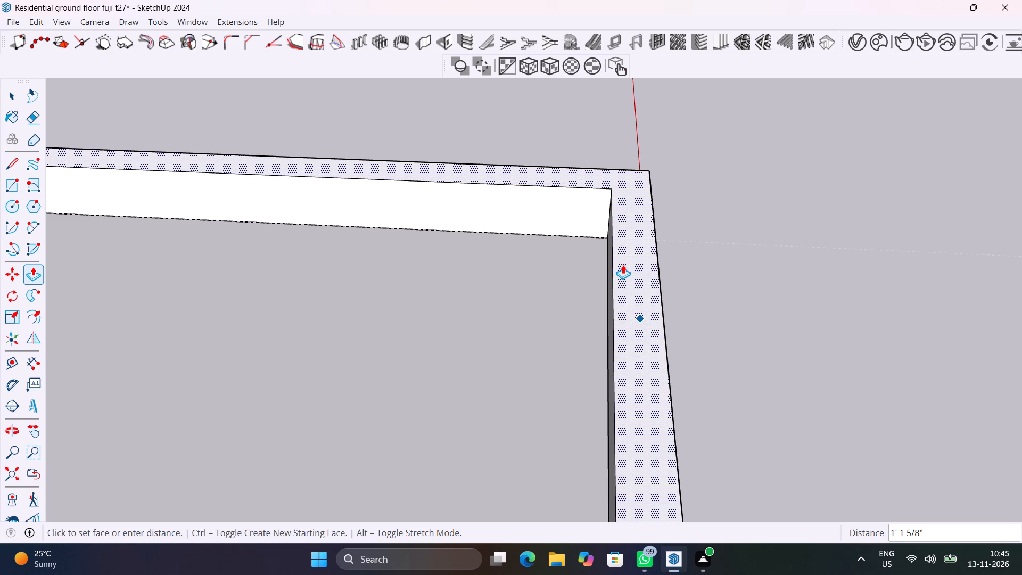
{"action": "type", "text": "1'"}
{"action": "key", "text": "Return"}
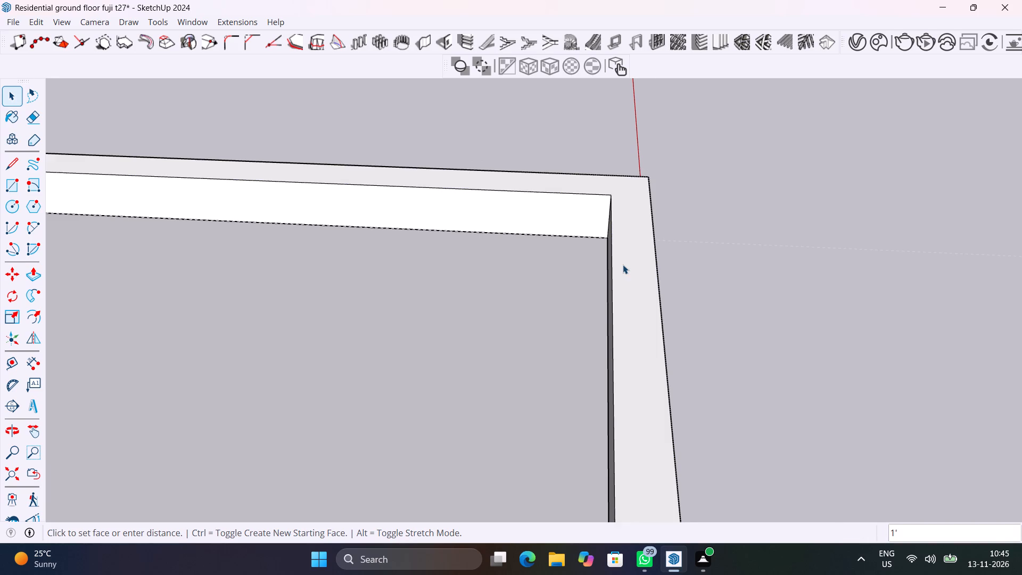
{"action": "key", "text": "space"}
{"action": "scroll", "coordinate": [623, 265], "scroll_direction": "down", "scroll_amount": 15}
{"action": "left_click", "coordinate": [821, 342]}
Save the model with the building seen from the front.
{"action": "middle_click_drag", "start_coordinate": [824, 362], "coordinate": [814, 243]}
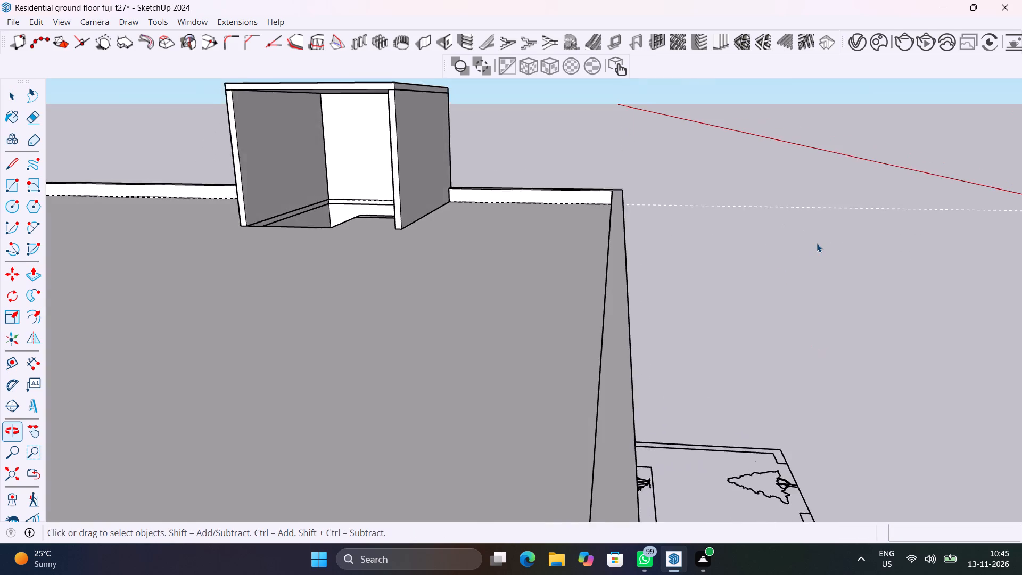
{"action": "scroll", "coordinate": [817, 243], "scroll_direction": "down", "scroll_amount": 11}
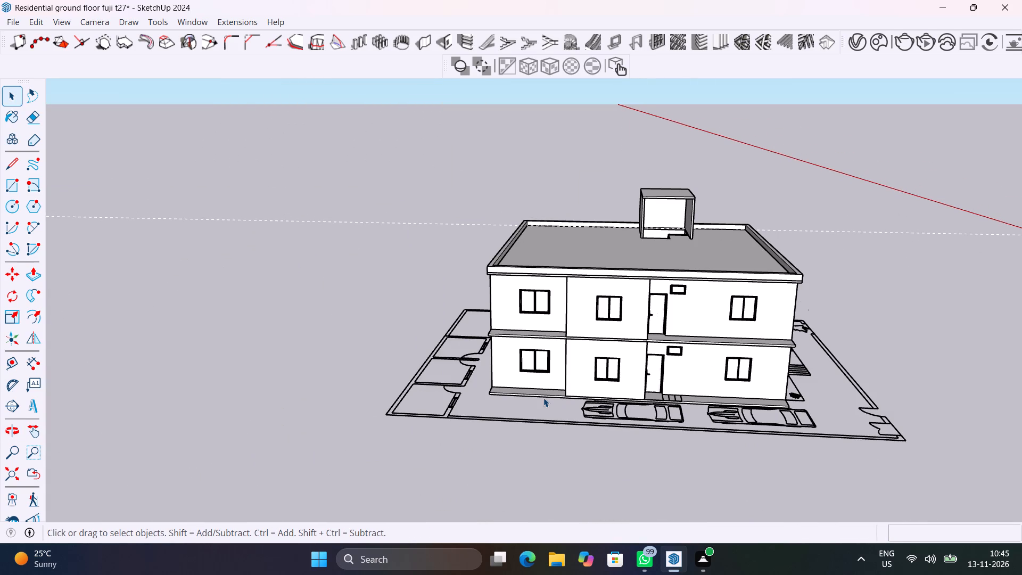
{"action": "middle_click_drag", "start_coordinate": [631, 401], "coordinate": [635, 375]}
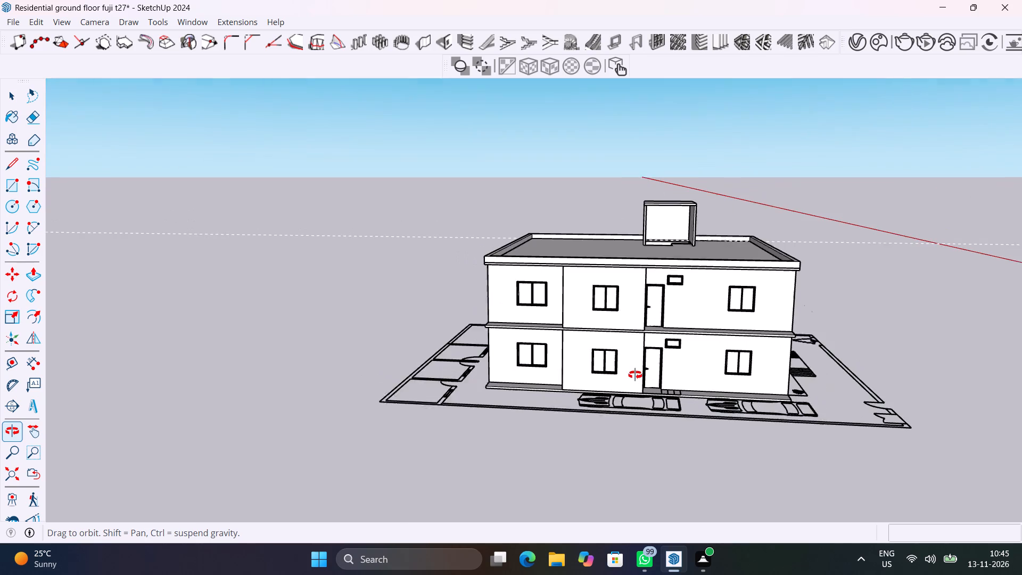
{"action": "middle_click_drag", "start_coordinate": [635, 375], "coordinate": [636, 375]}
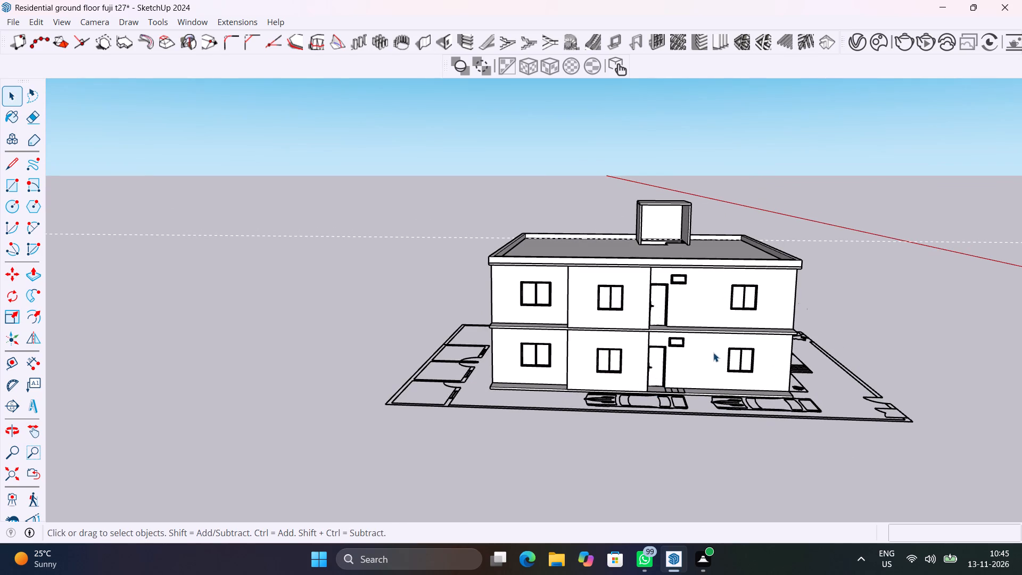
{"action": "middle_click_drag", "start_coordinate": [713, 352], "coordinate": [767, 325]}
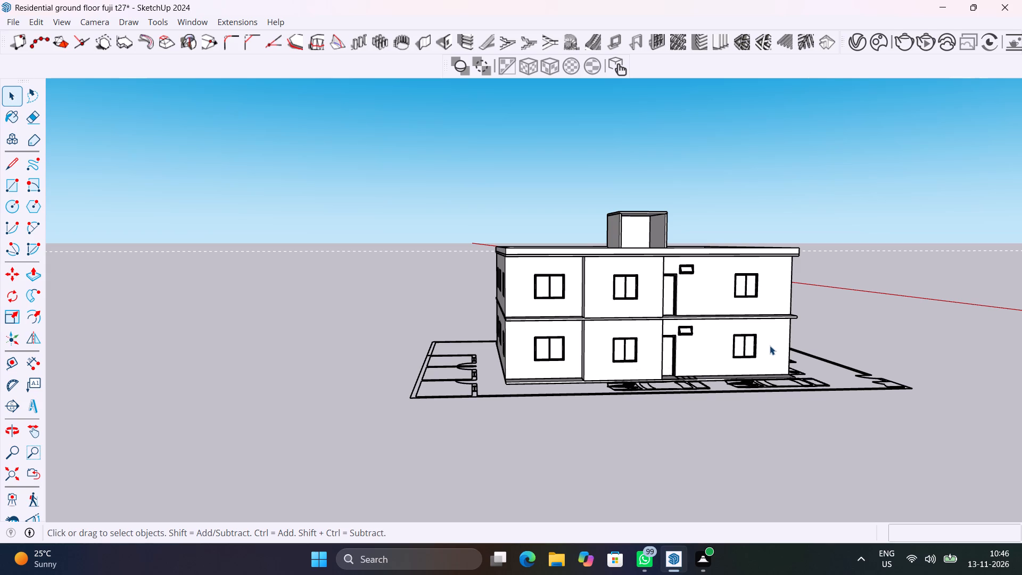
{"action": "key", "text": "ctrl+s"}
Delete all remaining guides around the roof slab.
{"action": "scroll", "coordinate": [702, 301], "scroll_direction": "down", "scroll_amount": 6}
{"action": "middle_click_drag", "start_coordinate": [744, 350], "coordinate": [663, 455]}
{"action": "scroll", "coordinate": [725, 273], "scroll_direction": "up", "scroll_amount": 6}
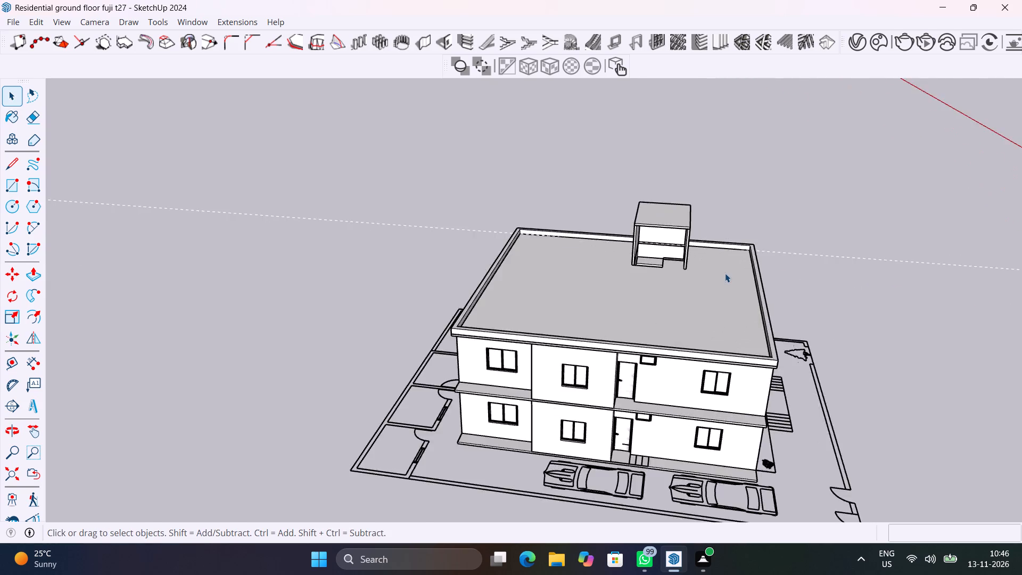
{"action": "scroll", "coordinate": [725, 273], "scroll_direction": "up", "scroll_amount": 4}
{"action": "middle_click_drag", "start_coordinate": [725, 273], "coordinate": [762, 307], "text": "shift"}
{"action": "scroll", "coordinate": [762, 307], "scroll_direction": "up", "scroll_amount": 1}
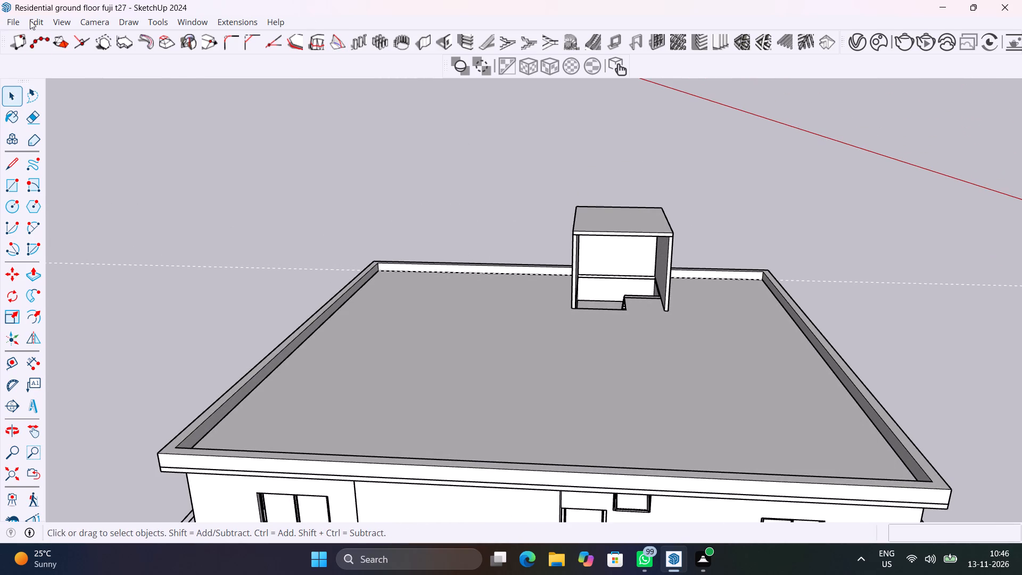
{"action": "left_click", "coordinate": [30, 20]}
{"action": "left_click", "coordinate": [109, 161]}
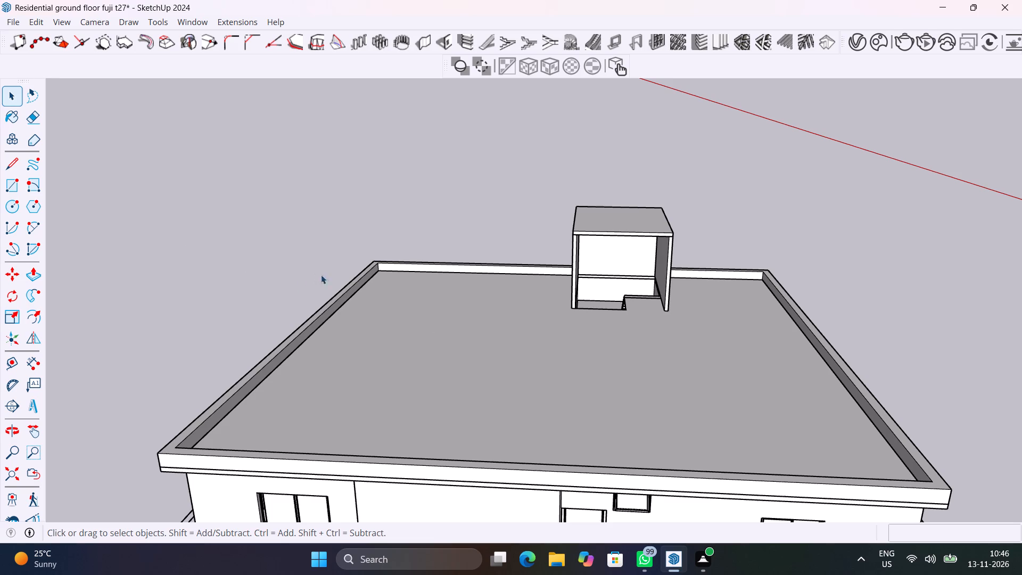
Examine the two-storey building's exterior from above, the side and the front, including the roof parapet and stairwell enclosure.
{"action": "middle_click_drag", "start_coordinate": [662, 338], "coordinate": [654, 333]}
{"action": "middle_click_drag", "start_coordinate": [654, 333], "coordinate": [738, 305]}
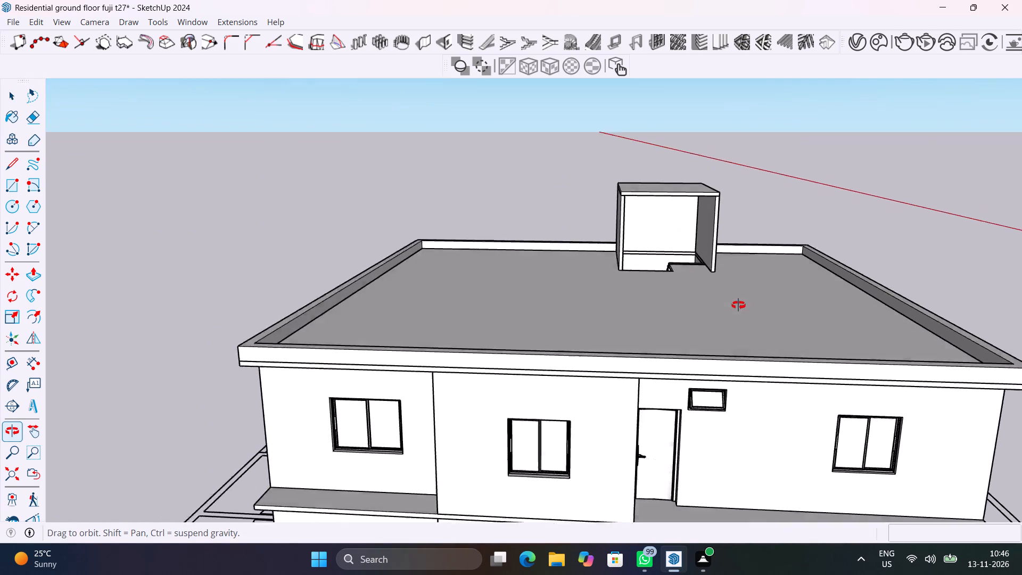
{"action": "middle_click_drag", "start_coordinate": [738, 305], "coordinate": [583, 260]}
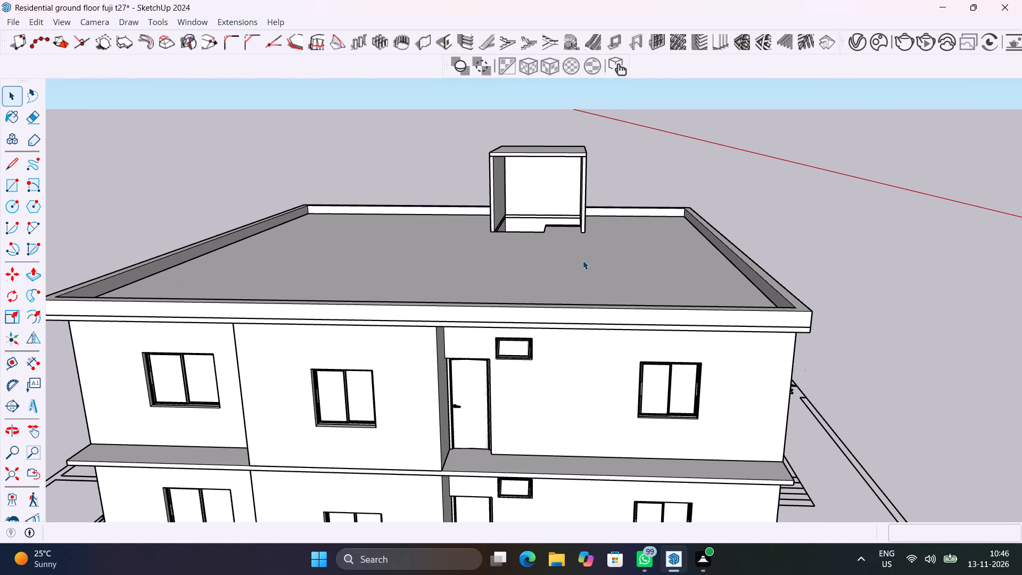
{"action": "scroll", "coordinate": [583, 260], "scroll_direction": "down", "scroll_amount": 6}
{"action": "scroll", "coordinate": [625, 394], "scroll_direction": "up", "scroll_amount": 5}
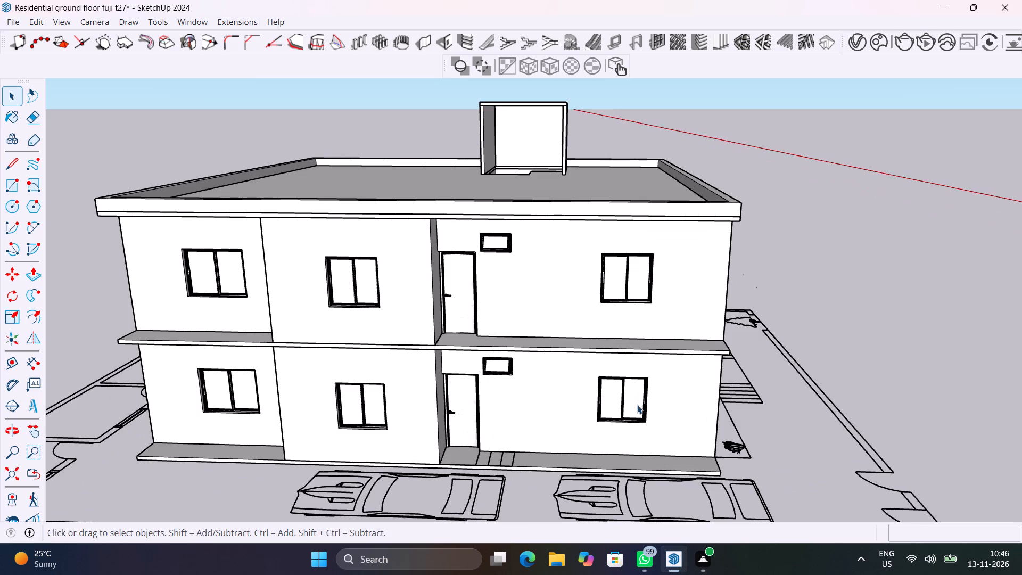
{"action": "middle_click_drag", "start_coordinate": [634, 404], "coordinate": [490, 378]}
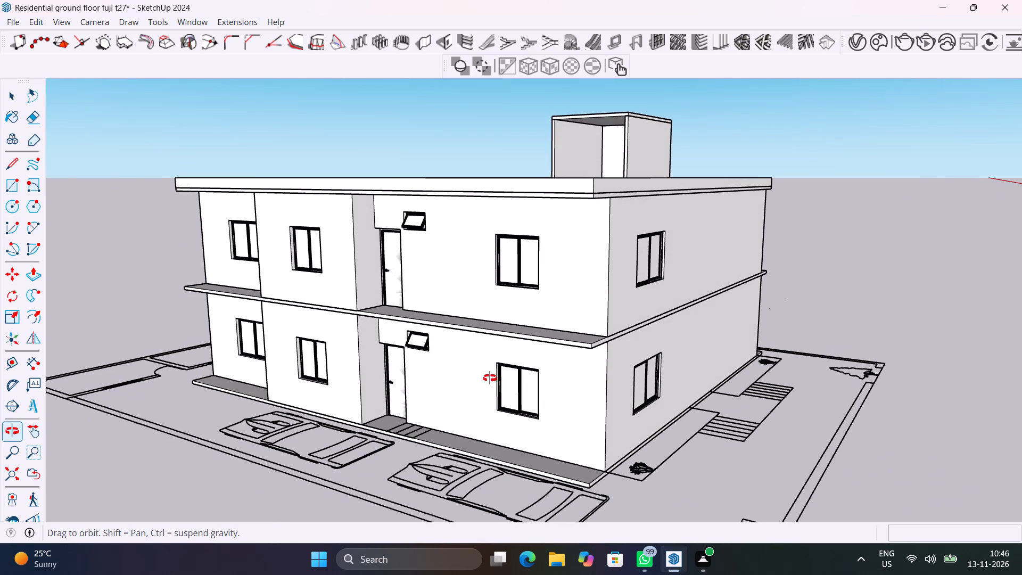
{"action": "middle_click_drag", "start_coordinate": [490, 378], "coordinate": [573, 418]}
{"action": "middle_click_drag", "start_coordinate": [573, 418], "coordinate": [600, 424]}
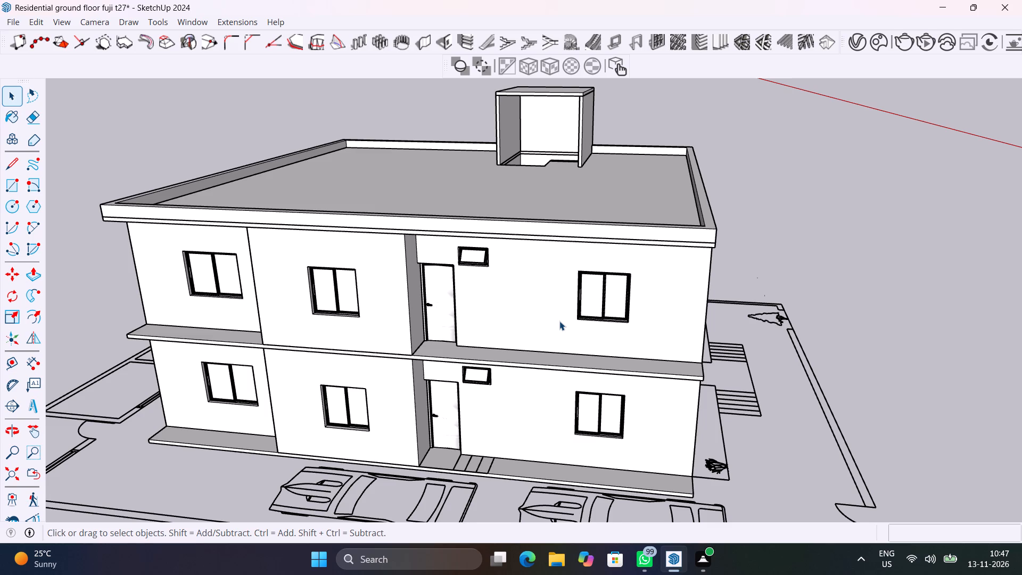
{"action": "scroll", "coordinate": [559, 321], "scroll_direction": "down", "scroll_amount": 1}
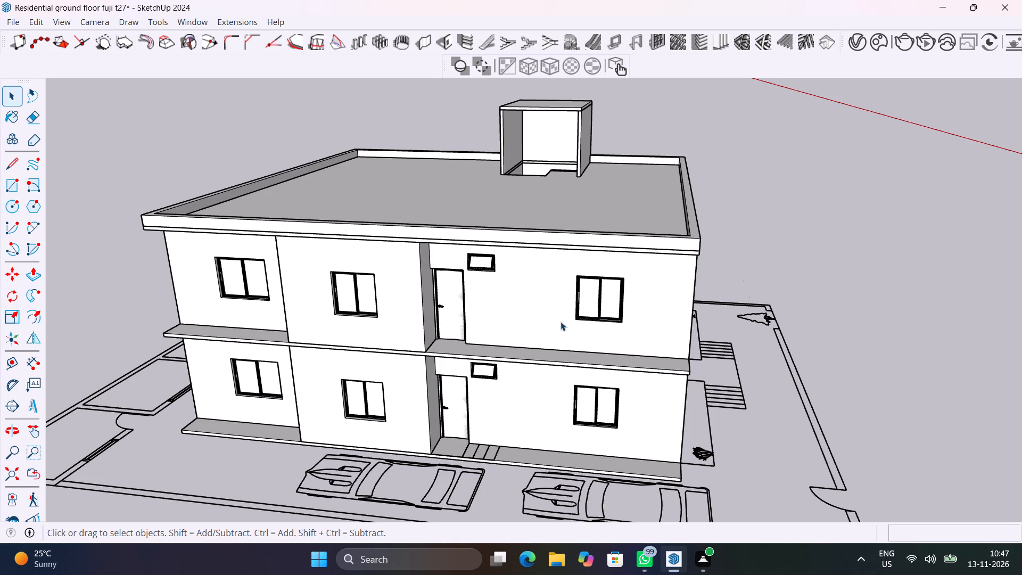
{"action": "scroll", "coordinate": [570, 367], "scroll_direction": "up", "scroll_amount": 3}
{"action": "middle_click_drag", "start_coordinate": [570, 369], "coordinate": [673, 349]}
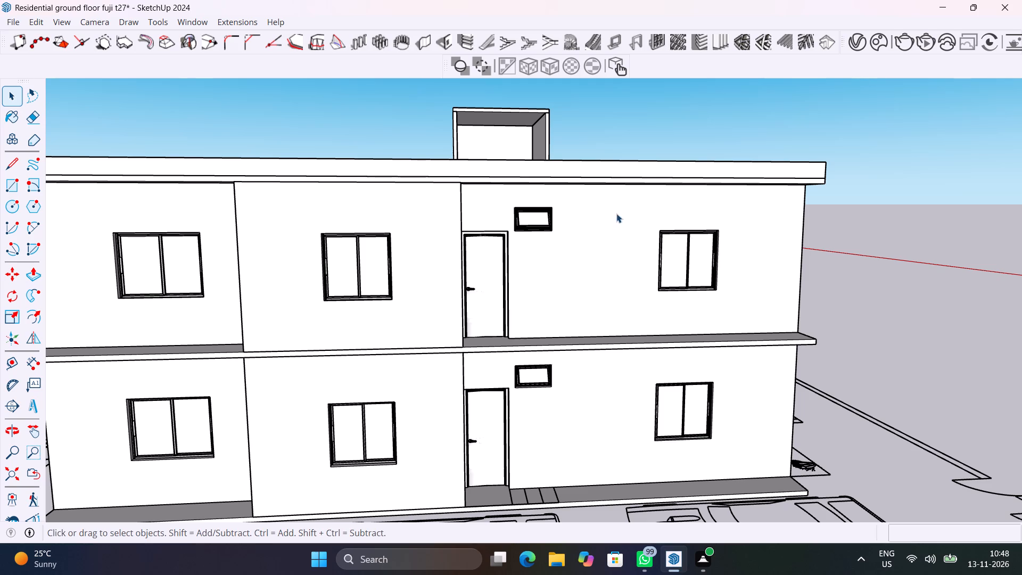
{"action": "scroll", "coordinate": [630, 201], "scroll_direction": "down", "scroll_amount": 5}
{"action": "middle_click_drag", "start_coordinate": [615, 234], "coordinate": [598, 168]}
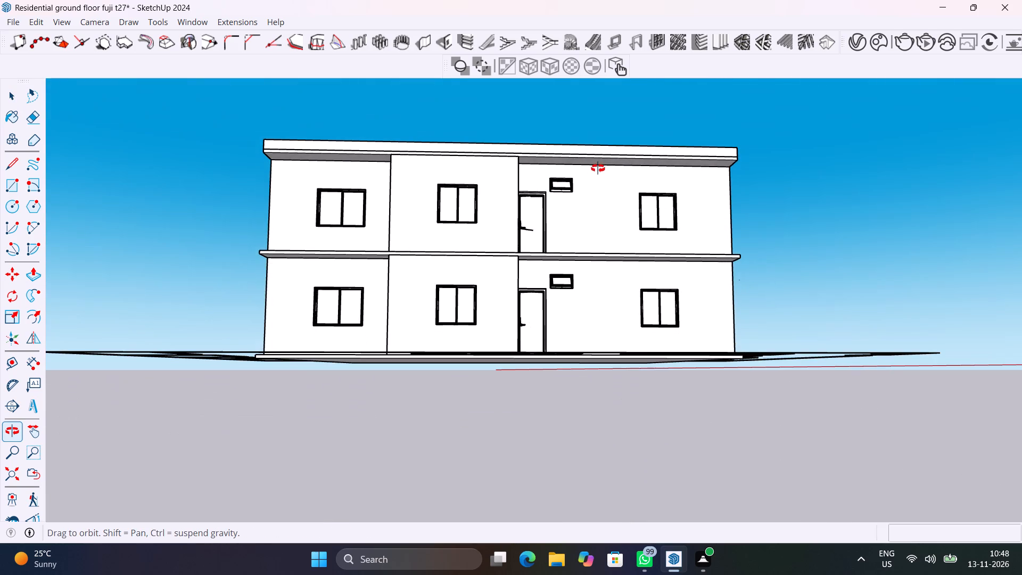
{"action": "middle_click_drag", "start_coordinate": [598, 168], "coordinate": [576, 185]}
{"action": "scroll", "coordinate": [577, 224], "scroll_direction": "up", "scroll_amount": 4}
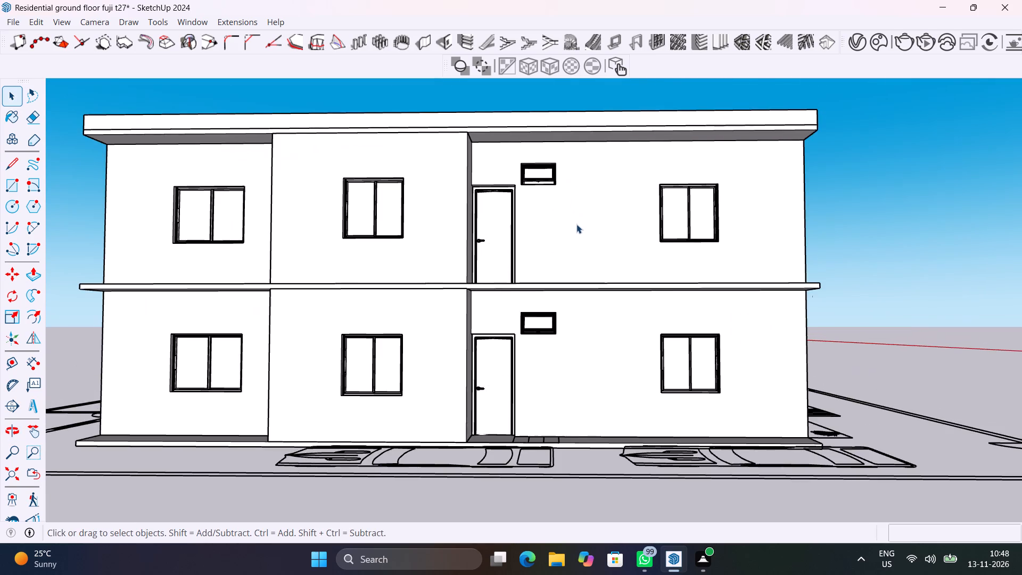
Go inside the building and examine the staircase's flights, landing and individual steps up close.
{"action": "scroll", "coordinate": [547, 200], "scroll_direction": "up", "scroll_amount": 17}
{"action": "scroll", "coordinate": [545, 198], "scroll_direction": "up", "scroll_amount": 7}
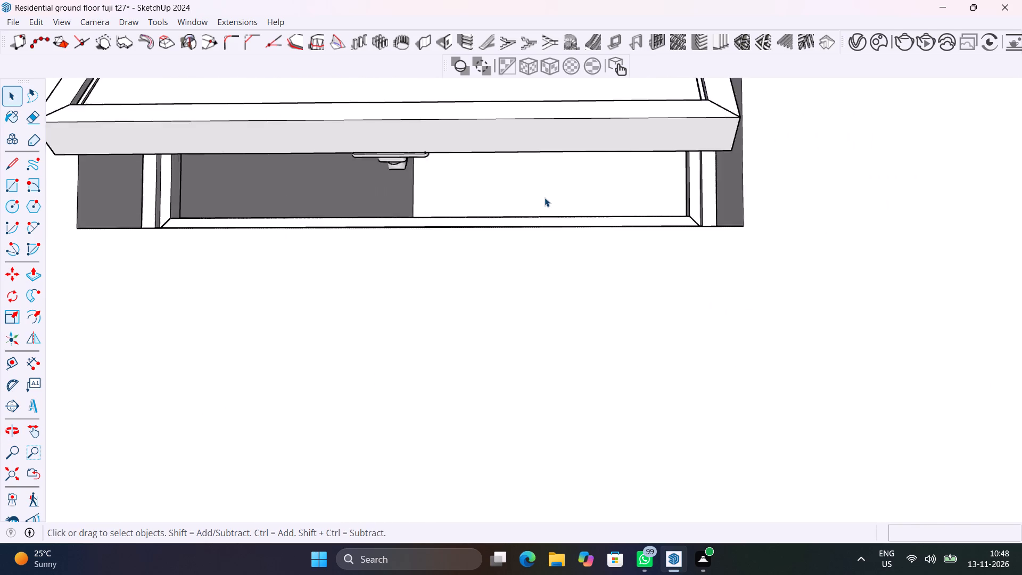
{"action": "scroll", "coordinate": [545, 198], "scroll_direction": "up", "scroll_amount": 2}
{"action": "middle_click_drag", "start_coordinate": [532, 223], "coordinate": [666, 313]}
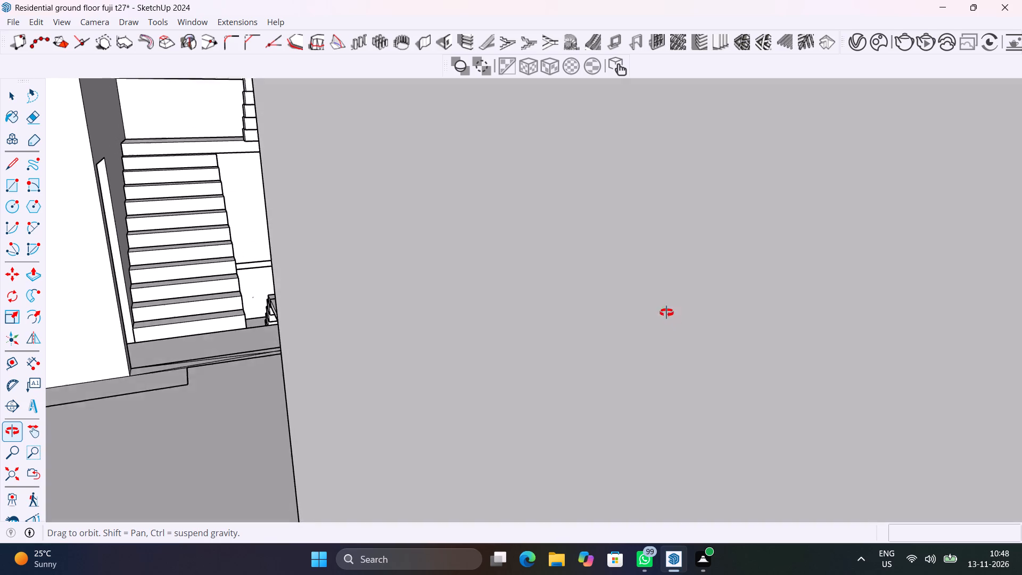
{"action": "middle_click_drag", "start_coordinate": [666, 313], "coordinate": [670, 298]}
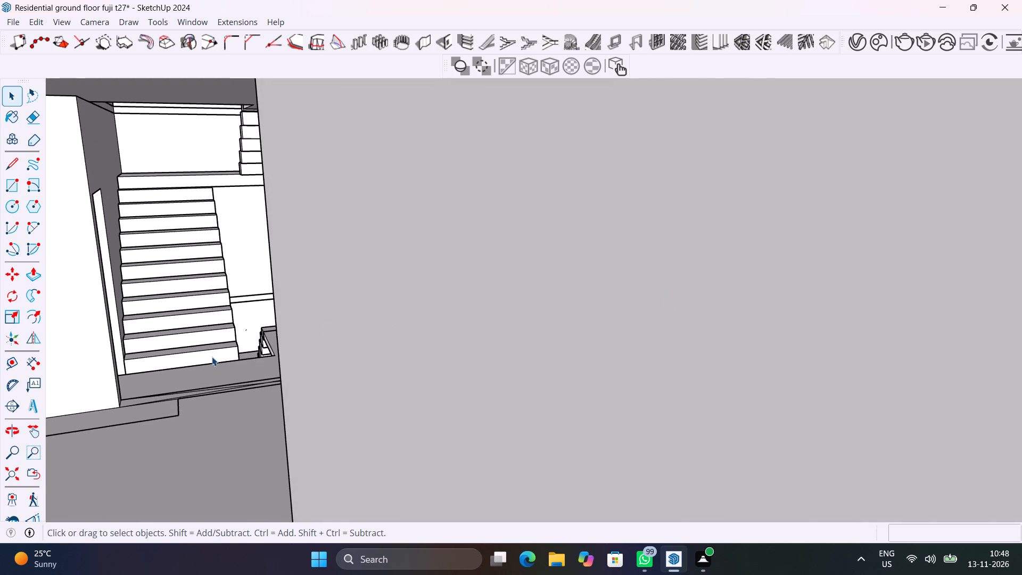
{"action": "scroll", "coordinate": [212, 357], "scroll_direction": "up", "scroll_amount": 7}
{"action": "middle_click_drag", "start_coordinate": [287, 340], "coordinate": [302, 407]}
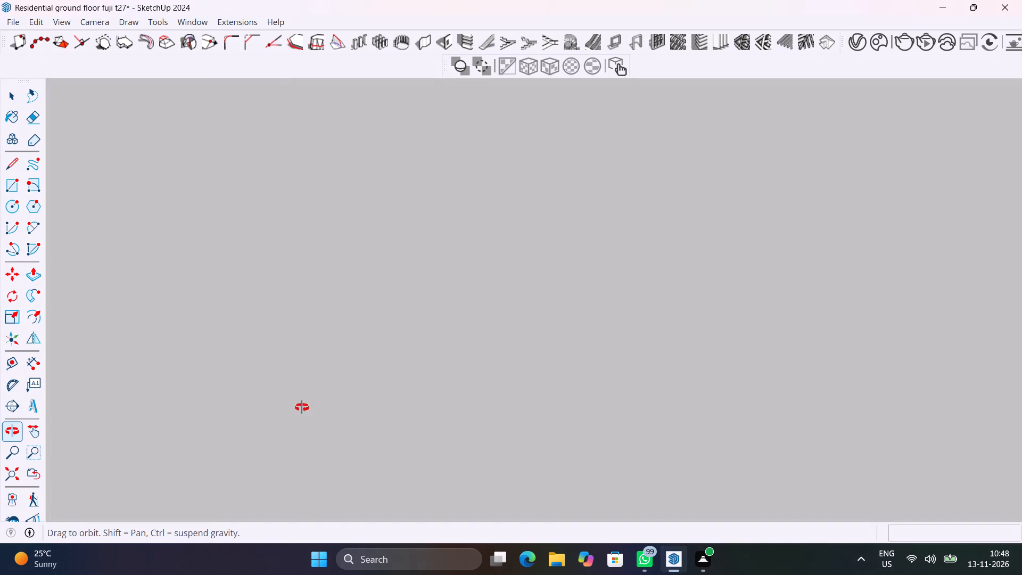
{"action": "middle_click_drag", "start_coordinate": [302, 407], "coordinate": [268, 372]}
{"action": "scroll", "coordinate": [271, 373], "scroll_direction": "up", "scroll_amount": 7}
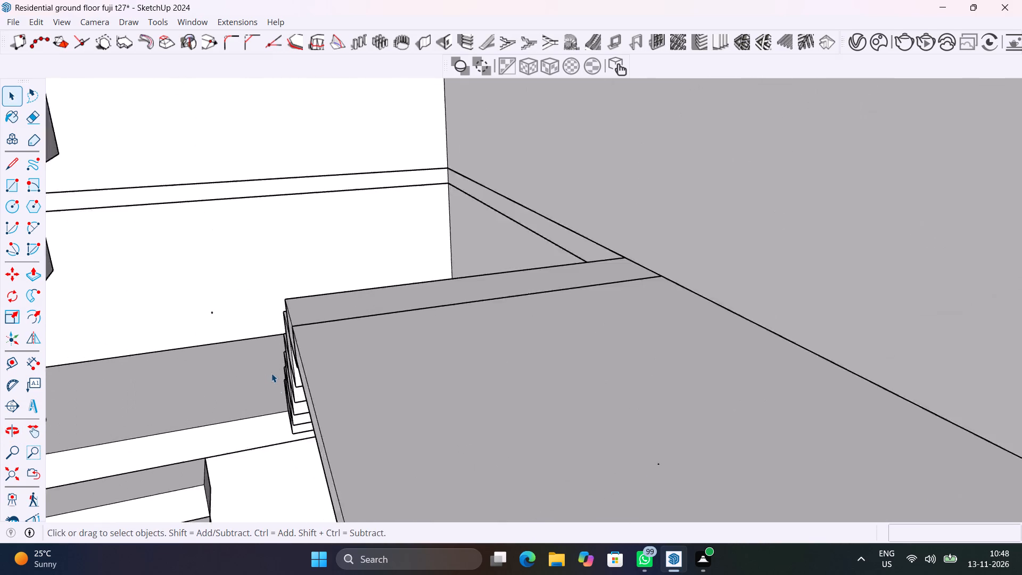
{"action": "scroll", "coordinate": [271, 373], "scroll_direction": "up", "scroll_amount": 6}
{"action": "middle_click_drag", "start_coordinate": [271, 389], "coordinate": [195, 303]}
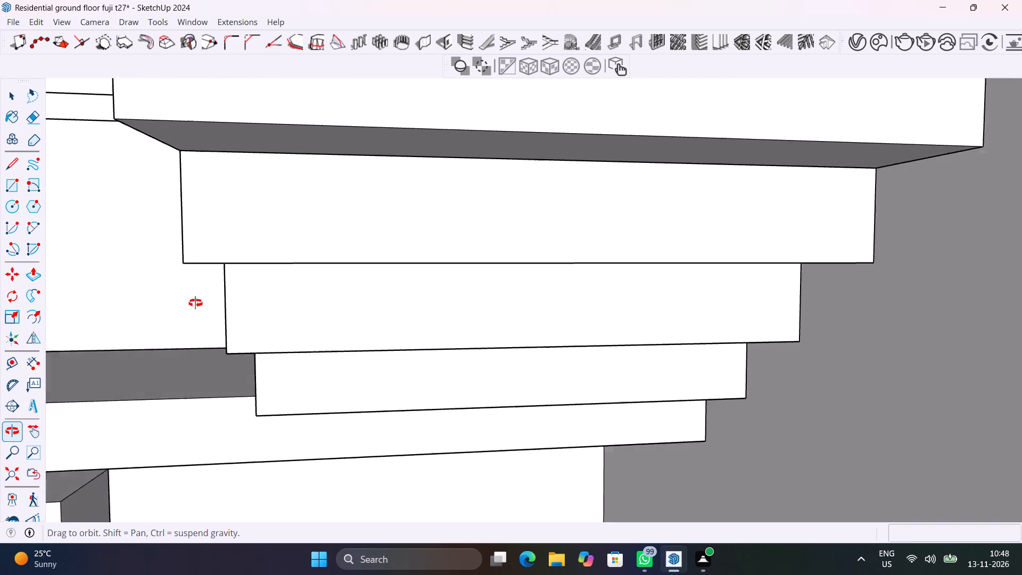
{"action": "middle_click_drag", "start_coordinate": [195, 303], "coordinate": [174, 303]}
{"action": "scroll", "coordinate": [174, 306], "scroll_direction": "down", "scroll_amount": 9}
{"action": "scroll", "coordinate": [178, 308], "scroll_direction": "up", "scroll_amount": 2}
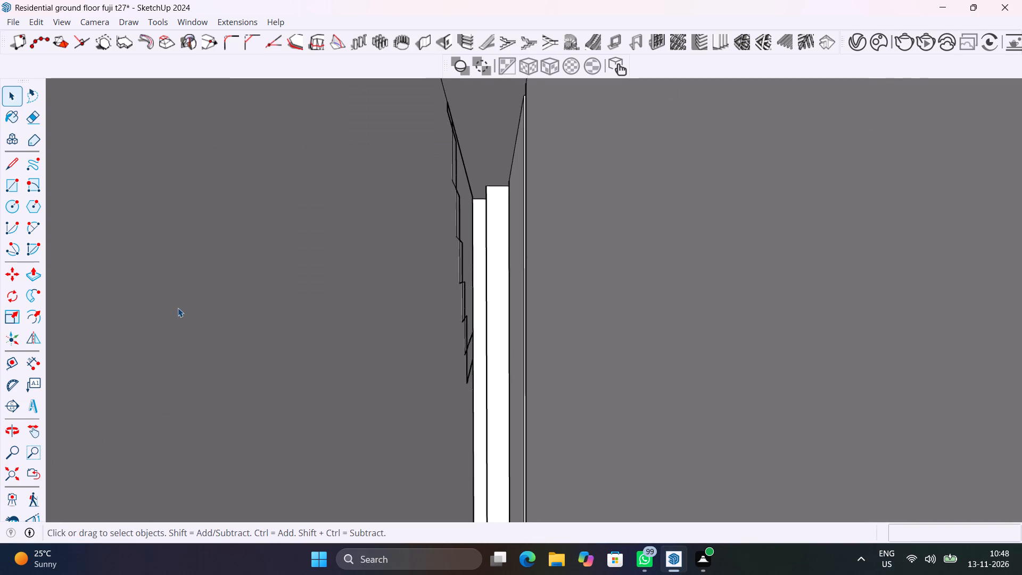
{"action": "scroll", "coordinate": [178, 308], "scroll_direction": "up", "scroll_amount": 12}
{"action": "scroll", "coordinate": [178, 308], "scroll_direction": "up", "scroll_amount": 15}
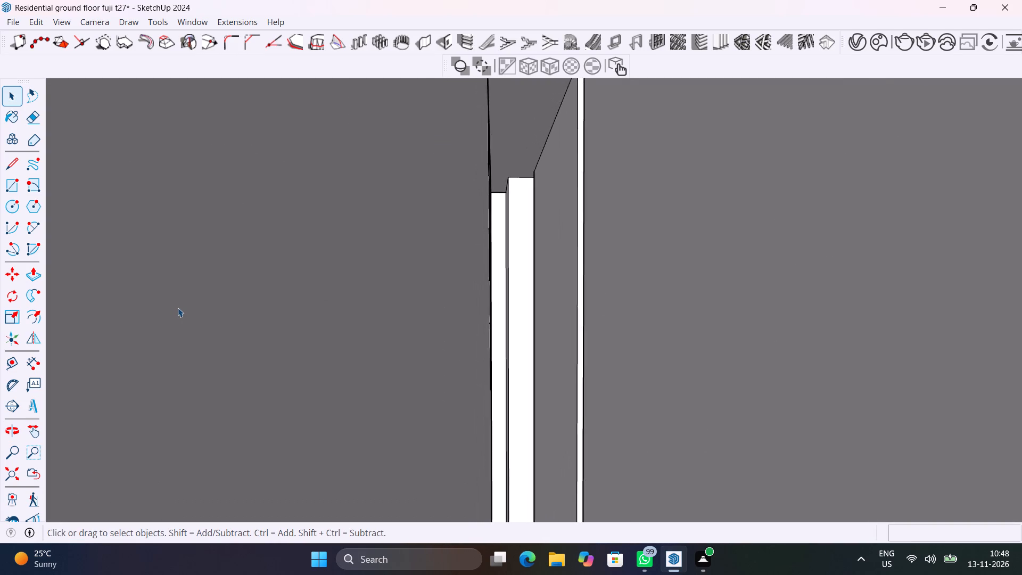
{"action": "scroll", "coordinate": [178, 308], "scroll_direction": "up", "scroll_amount": 20}
{"action": "scroll", "coordinate": [178, 308], "scroll_direction": "up", "scroll_amount": 11}
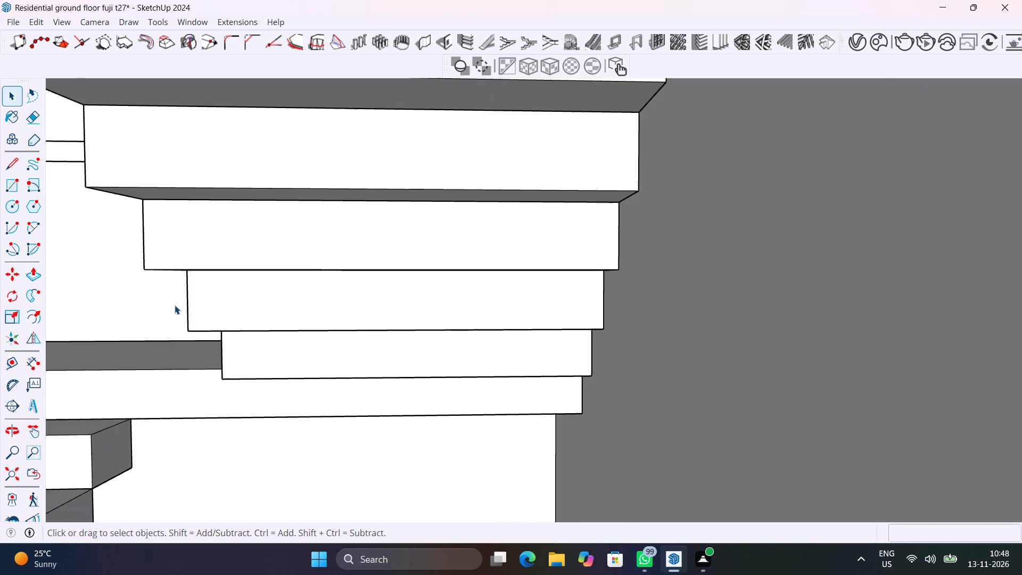
{"action": "scroll", "coordinate": [175, 305], "scroll_direction": "up", "scroll_amount": 3}
{"action": "middle_click_drag", "start_coordinate": [249, 317], "coordinate": [711, 418]}
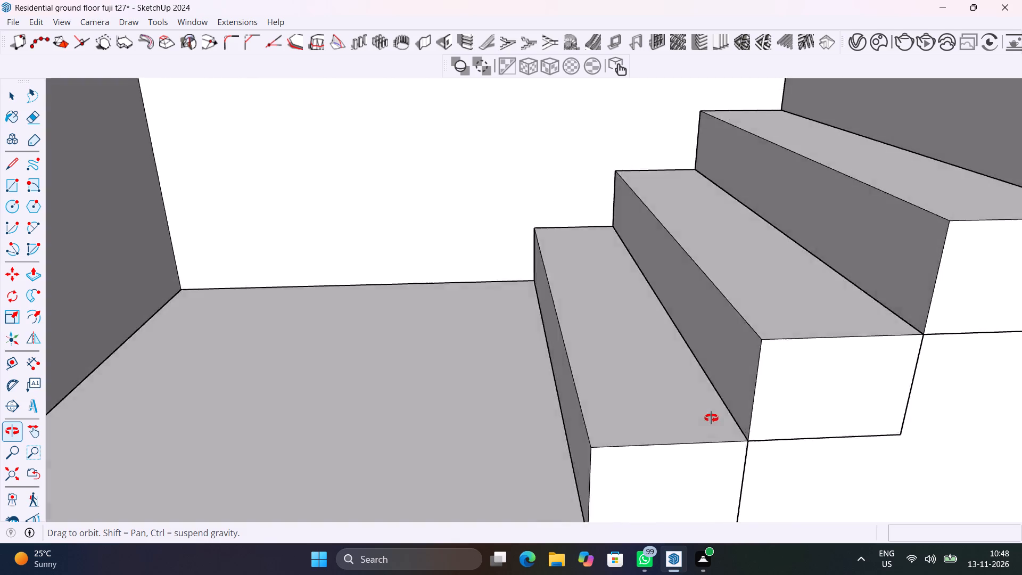
{"action": "middle_click_drag", "start_coordinate": [711, 418], "coordinate": [845, 422]}
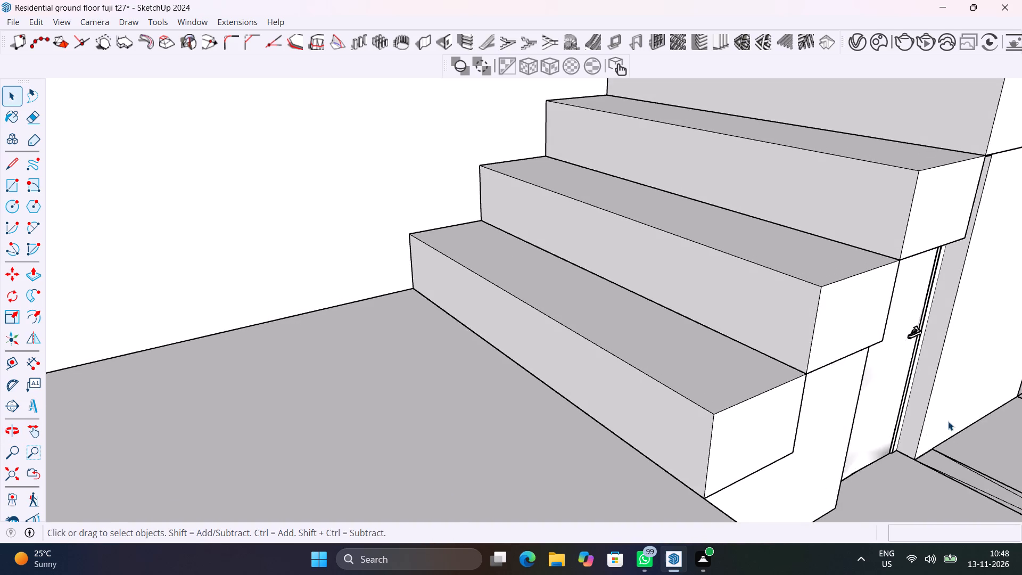
Examine the interior beyond the staircase, including the hall floor, furniture outlines, door openings and passage.
{"action": "scroll", "coordinate": [983, 416], "scroll_direction": "up", "scroll_amount": 6}
{"action": "middle_click_drag", "start_coordinate": [983, 416], "coordinate": [1021, 423]}
{"action": "scroll", "coordinate": [842, 383], "scroll_direction": "down", "scroll_amount": 4}
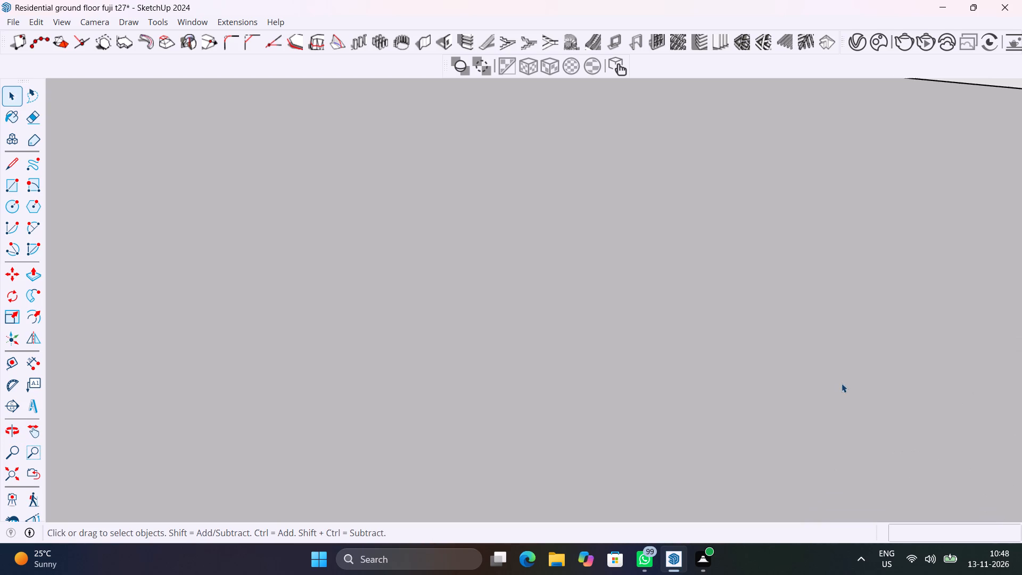
{"action": "scroll", "coordinate": [842, 383], "scroll_direction": "down", "scroll_amount": 1}
{"action": "middle_click_drag", "start_coordinate": [875, 397], "coordinate": [1021, 423]}
{"action": "middle_click_drag", "start_coordinate": [908, 418], "coordinate": [1021, 450]}
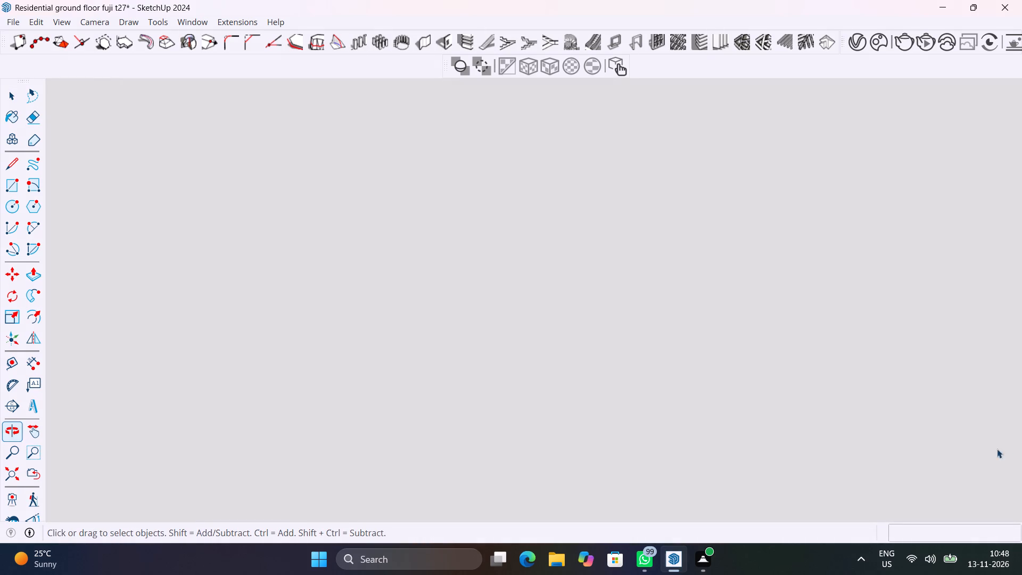
{"action": "scroll", "coordinate": [887, 408], "scroll_direction": "up", "scroll_amount": 20}
{"action": "scroll", "coordinate": [887, 408], "scroll_direction": "up", "scroll_amount": 14}
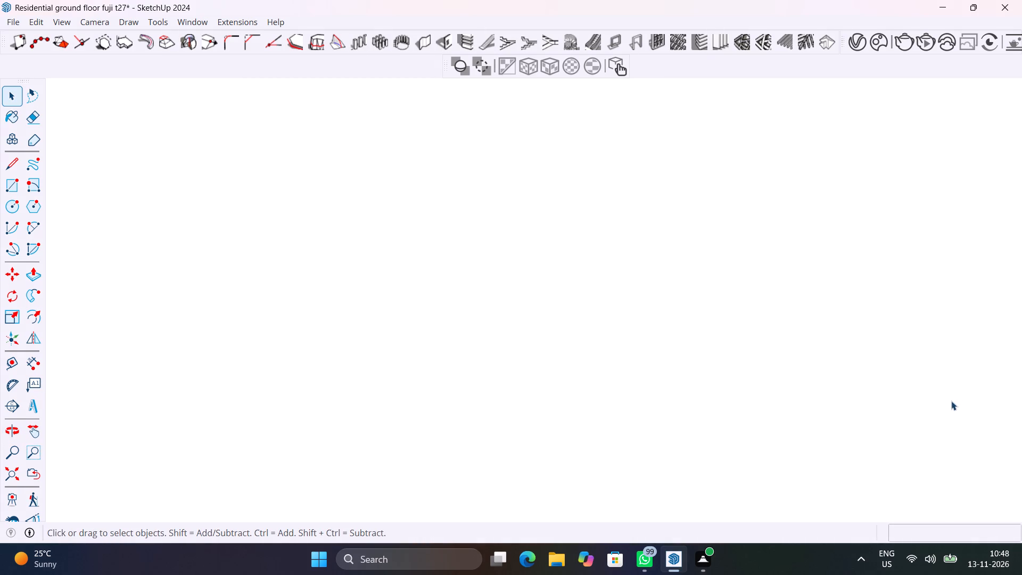
{"action": "scroll", "coordinate": [951, 401], "scroll_direction": "up", "scroll_amount": 14}
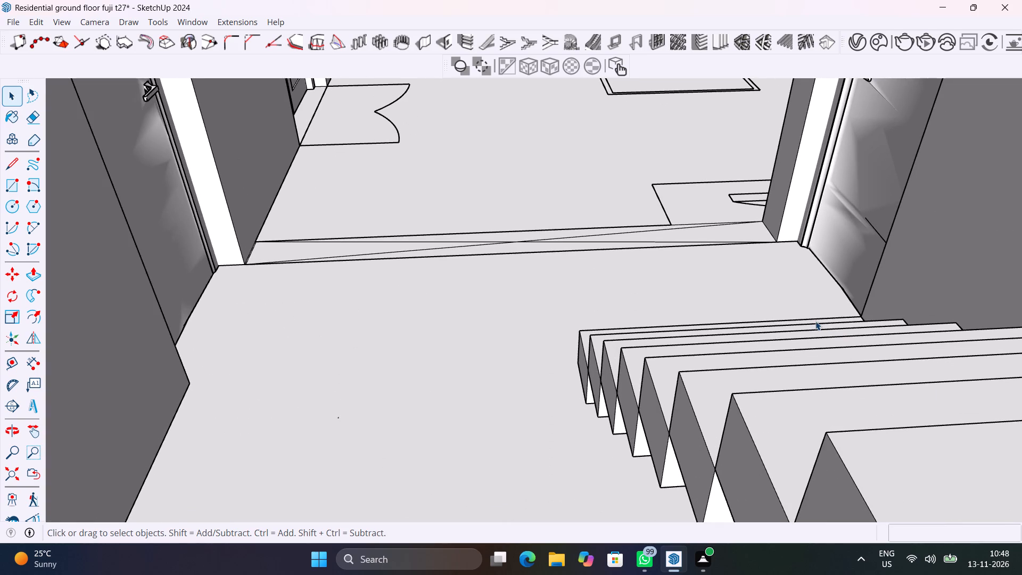
{"action": "middle_click_drag", "start_coordinate": [817, 319], "coordinate": [842, 506], "text": "shift"}
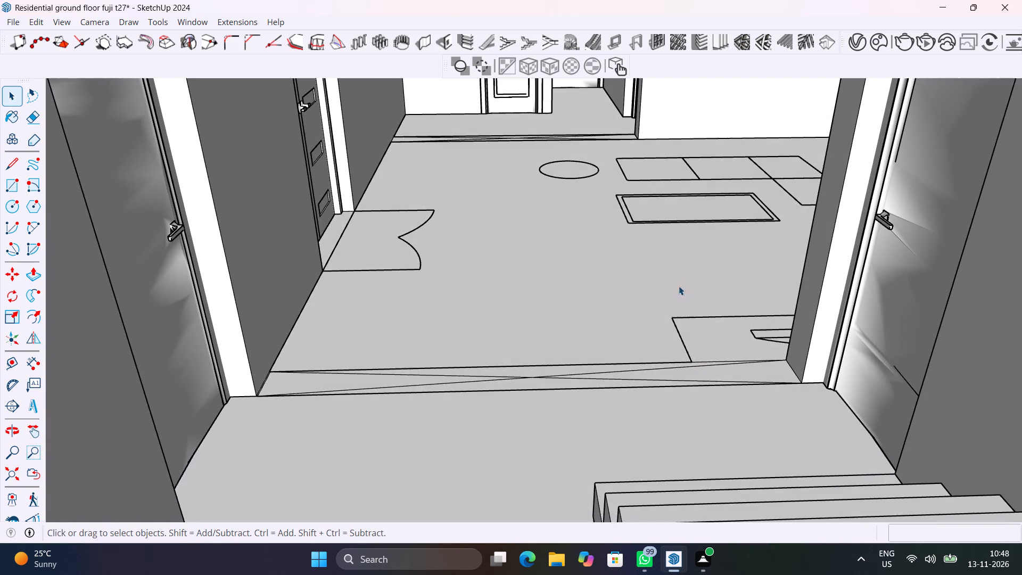
{"action": "scroll", "coordinate": [678, 278], "scroll_direction": "up", "scroll_amount": 2}
{"action": "scroll", "coordinate": [567, 229], "scroll_direction": "up", "scroll_amount": 1, "text": "shift"}
{"action": "middle_click_drag", "start_coordinate": [567, 229], "coordinate": [725, 443], "text": "shift"}
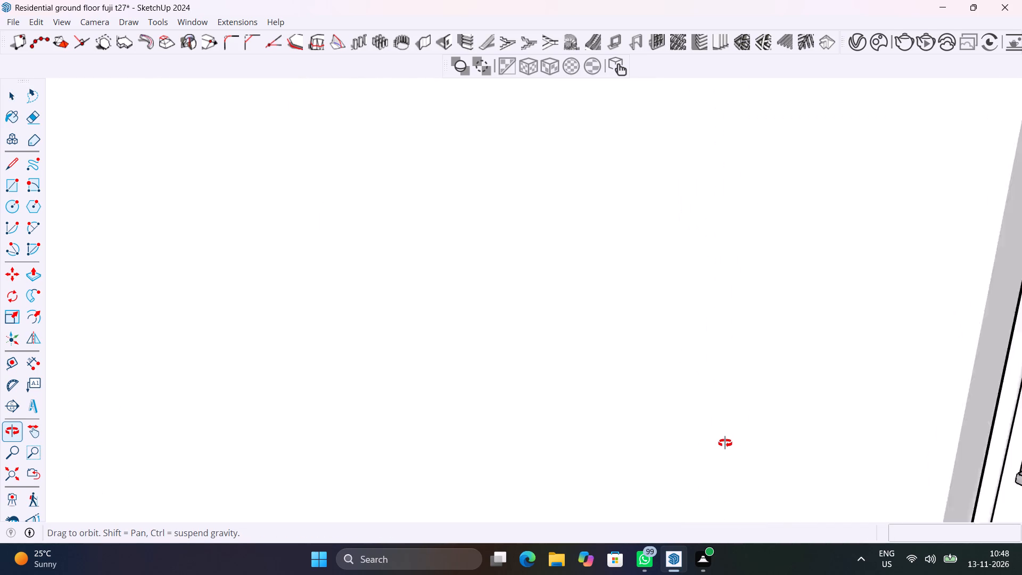
{"action": "middle_click_drag", "start_coordinate": [725, 443], "coordinate": [575, 442], "text": "shift"}
{"action": "middle_click_drag", "start_coordinate": [591, 314], "coordinate": [596, 538], "text": "shift"}
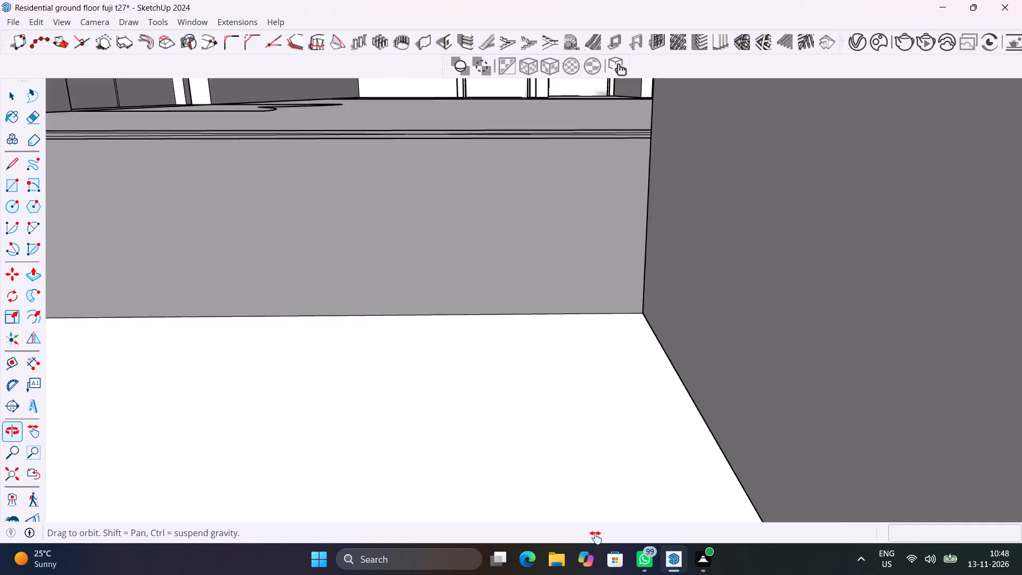
{"action": "middle_click_drag", "start_coordinate": [596, 538], "coordinate": [582, 475], "text": "shift"}
{"action": "scroll", "coordinate": [675, 415], "scroll_direction": "up", "scroll_amount": 5}
{"action": "middle_click_drag", "start_coordinate": [675, 415], "coordinate": [610, 415], "text": "shift"}
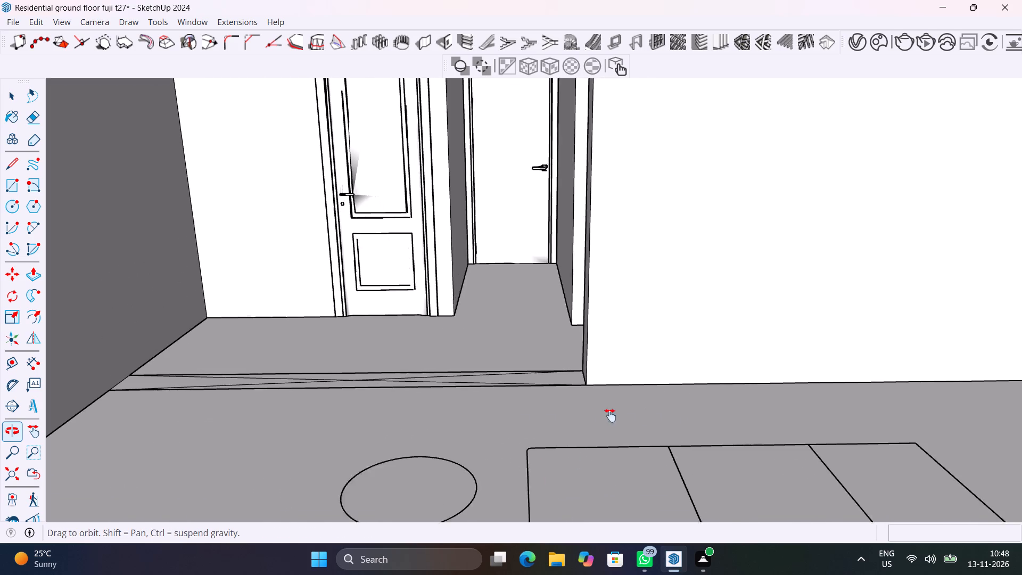
{"action": "middle_click_drag", "start_coordinate": [610, 415], "coordinate": [0, 447], "text": "shift"}
{"action": "scroll", "coordinate": [654, 367], "scroll_direction": "down", "scroll_amount": 7}
Zoom to the model extents and review the whole building's exterior from the rear round to the front corner.
{"action": "left_click", "coordinate": [5, 471]}
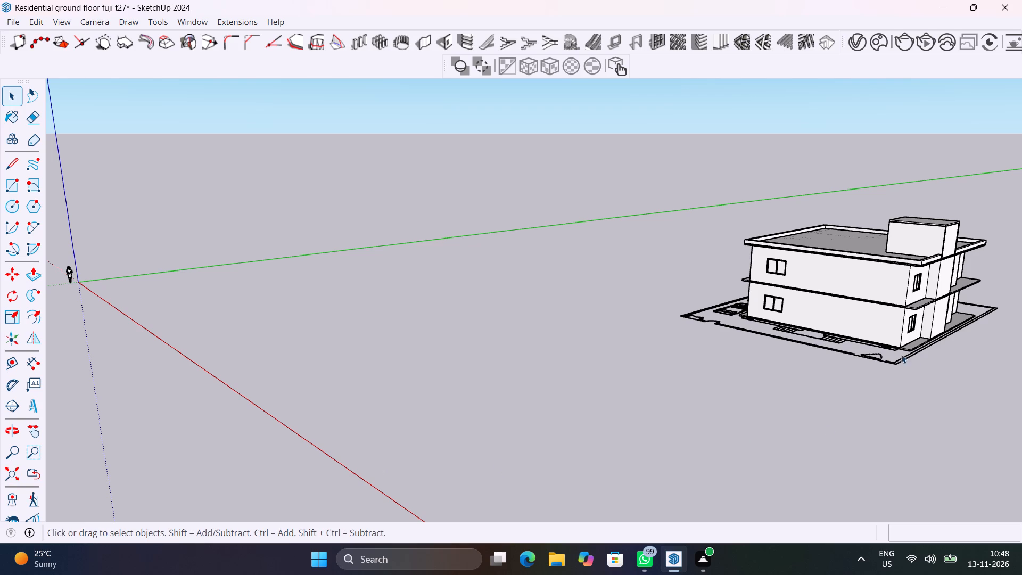
{"action": "scroll", "coordinate": [897, 259], "scroll_direction": "up", "scroll_amount": 12}
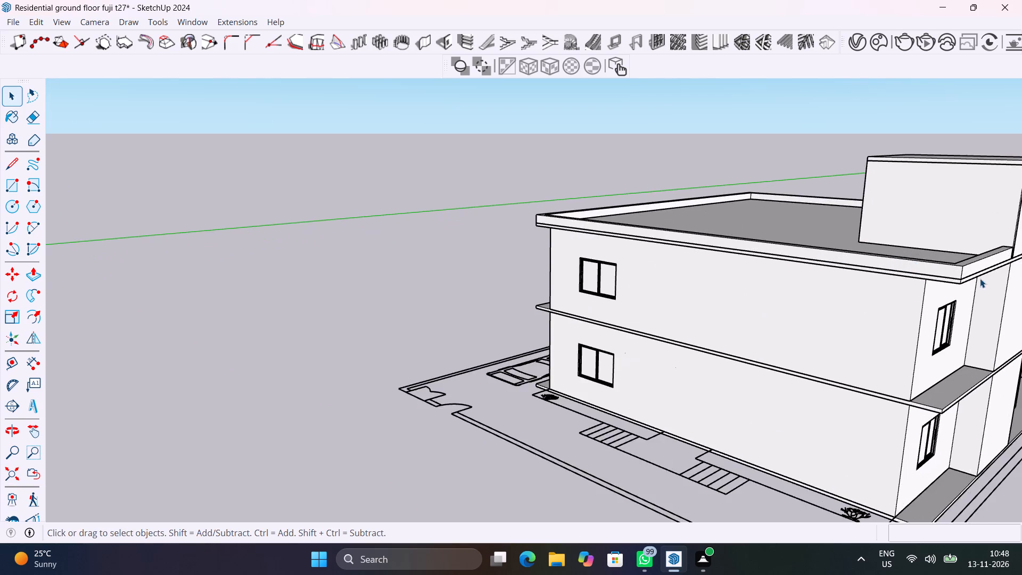
{"action": "middle_click_drag", "start_coordinate": [980, 278], "coordinate": [406, 249]}
{"action": "scroll", "coordinate": [980, 278], "scroll_direction": "up", "scroll_amount": 1}
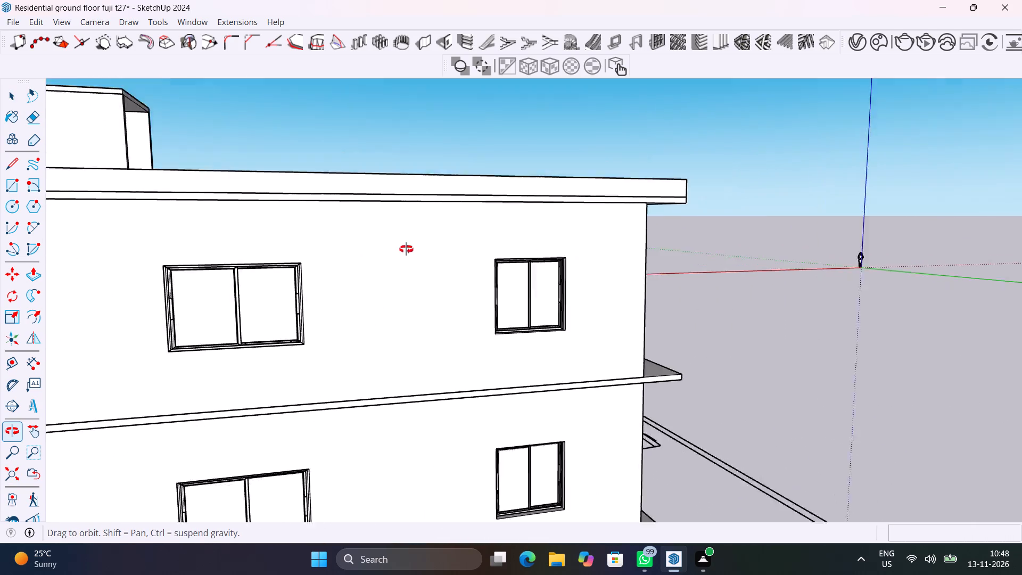
{"action": "middle_click_drag", "start_coordinate": [406, 249], "coordinate": [76, 312]}
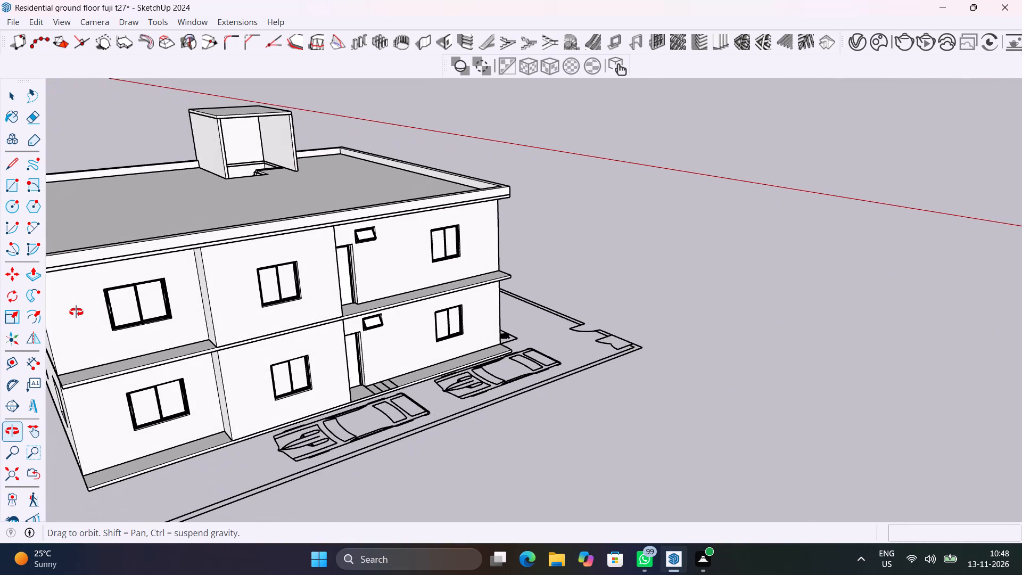
{"action": "middle_click_drag", "start_coordinate": [76, 312], "coordinate": [417, 352]}
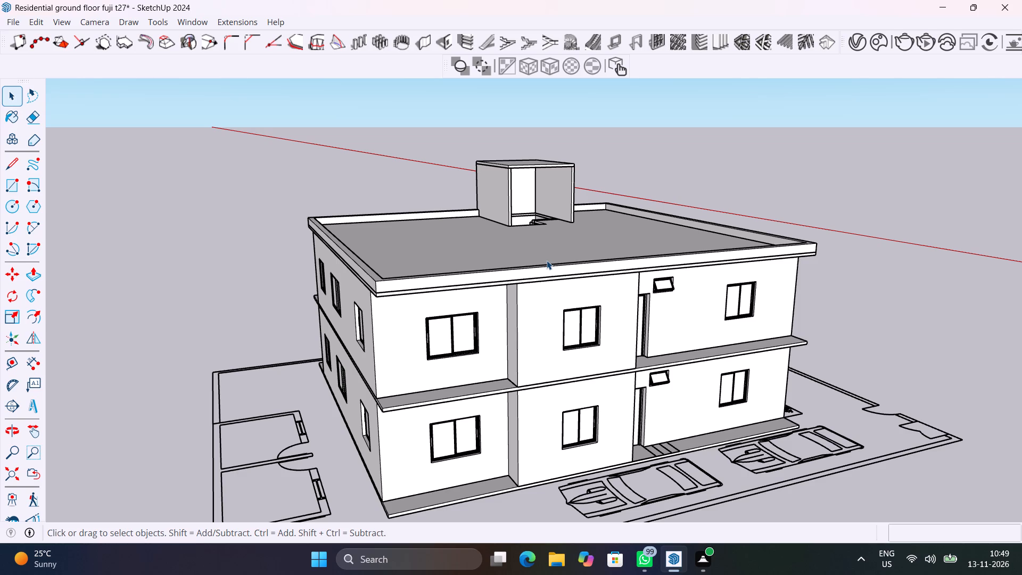
Examine the front facade's upper storey up close, including its windows, door recess and the roof parapet.
{"action": "scroll", "coordinate": [547, 260], "scroll_direction": "up", "scroll_amount": 6}
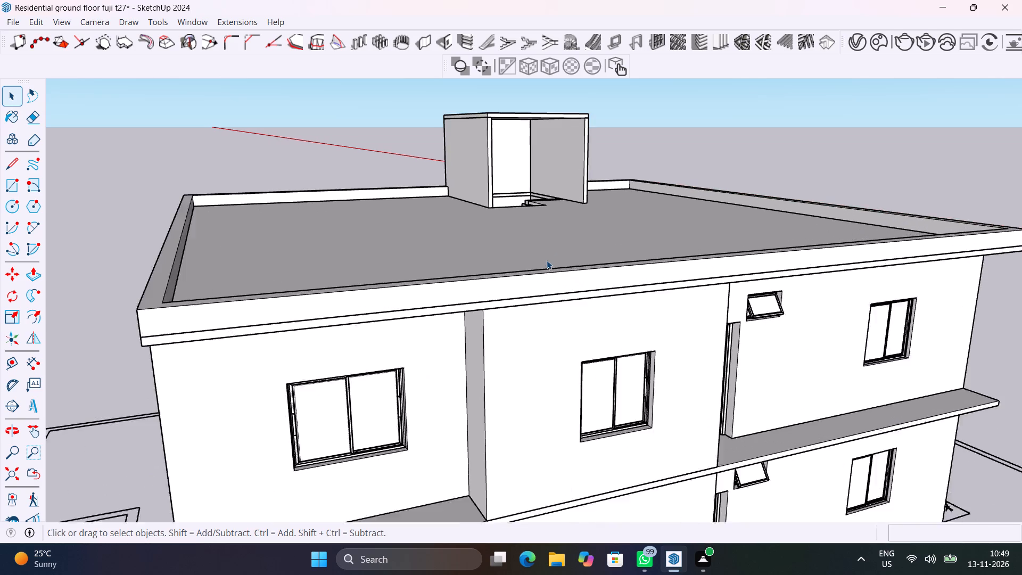
{"action": "scroll", "coordinate": [547, 260], "scroll_direction": "up", "scroll_amount": 1}
{"action": "middle_click_drag", "start_coordinate": [576, 298], "coordinate": [454, 253]}
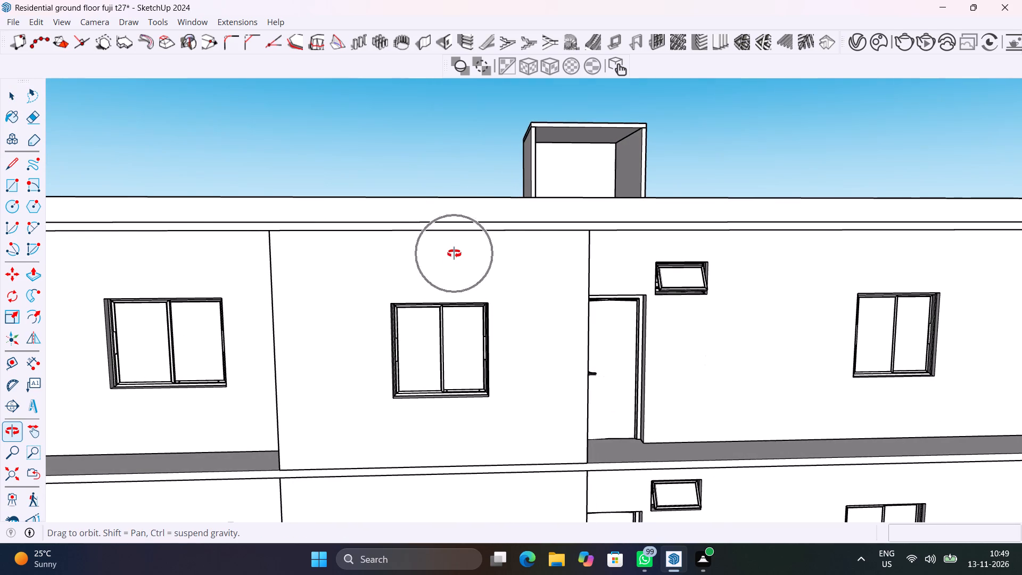
{"action": "middle_click_drag", "start_coordinate": [454, 253], "coordinate": [238, 234]}
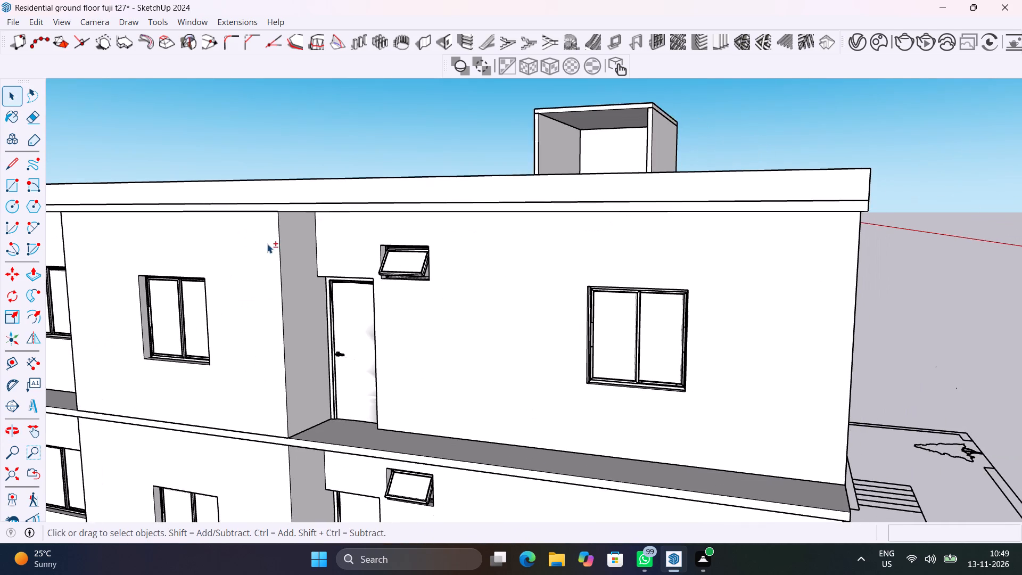
{"action": "scroll", "coordinate": [267, 244], "scroll_direction": "down", "scroll_amount": 4, "text": "shift"}
{"action": "scroll", "coordinate": [522, 316], "scroll_direction": "up", "scroll_amount": 9, "text": "shift"}
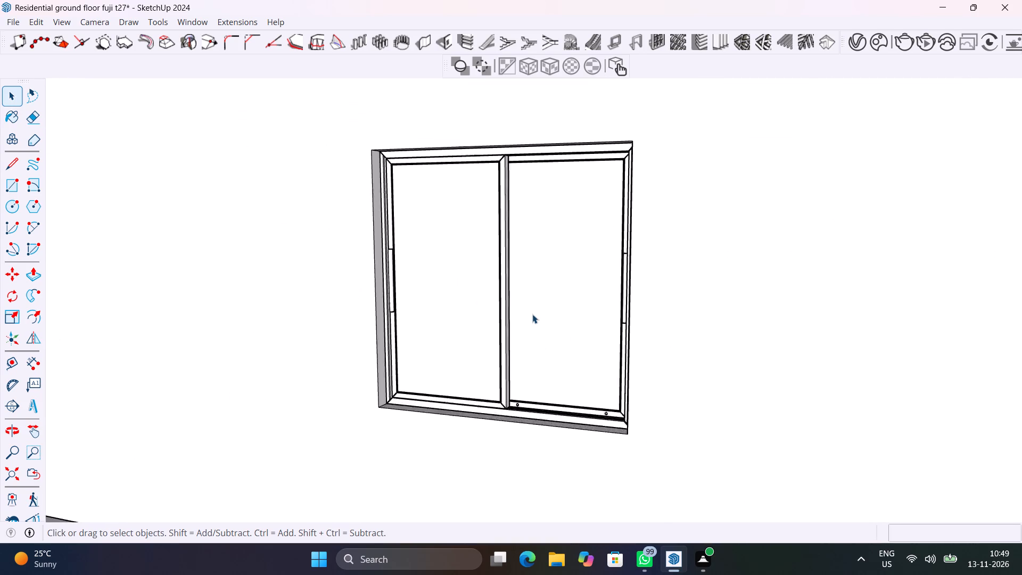
{"action": "scroll", "coordinate": [532, 314], "scroll_direction": "up", "scroll_amount": 20, "text": "shift"}
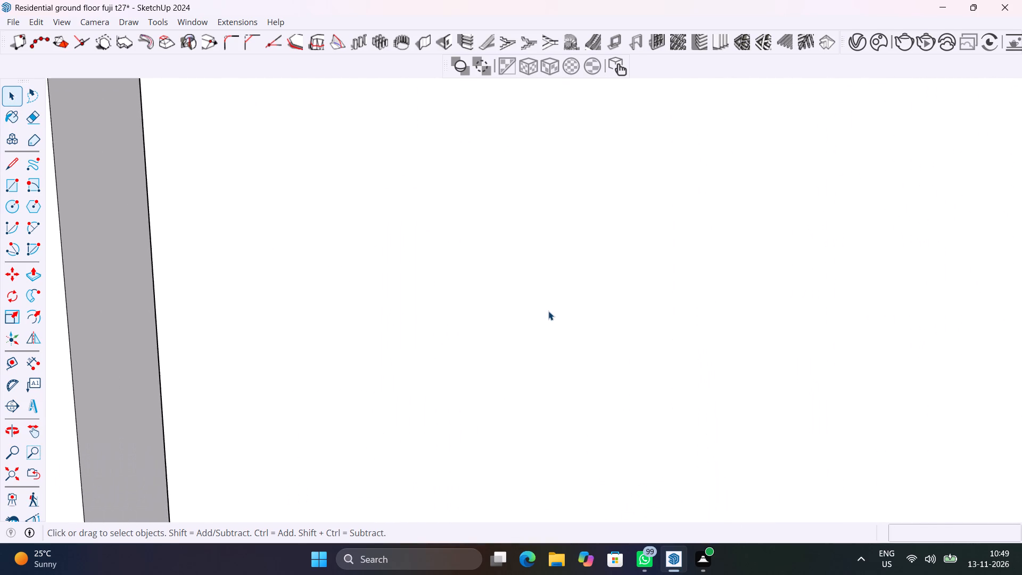
{"action": "scroll", "coordinate": [548, 311], "scroll_direction": "up", "scroll_amount": 20, "text": "shift"}
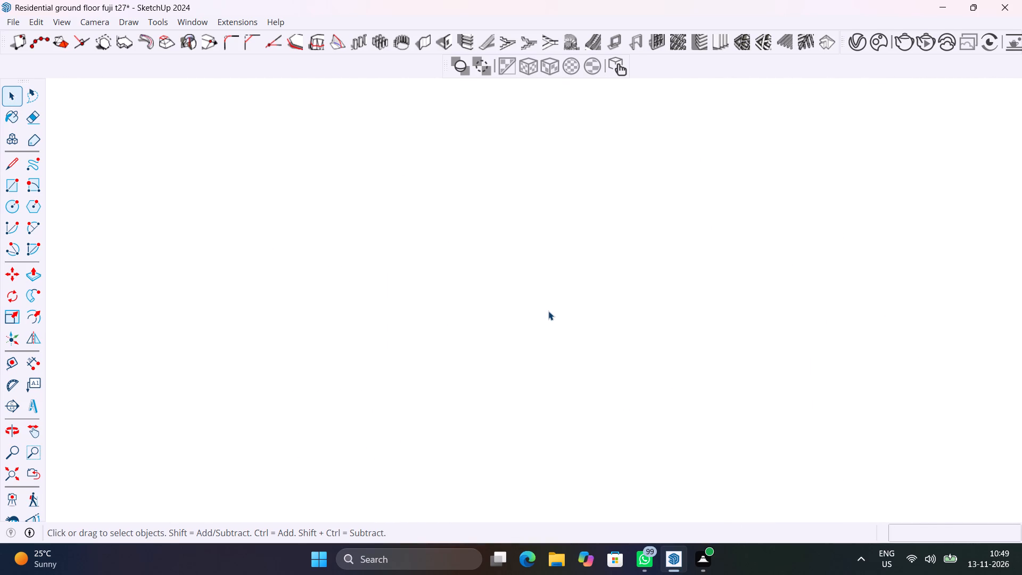
{"action": "scroll", "coordinate": [548, 311], "scroll_direction": "up", "scroll_amount": 20, "text": "shift"}
{"action": "scroll", "coordinate": [548, 311], "scroll_direction": "up", "scroll_amount": 20, "text": "shift"}
{"action": "scroll", "coordinate": [548, 311], "scroll_direction": "up", "scroll_amount": 13, "text": "shift"}
{"action": "scroll", "coordinate": [548, 311], "scroll_direction": "down", "scroll_amount": 3}
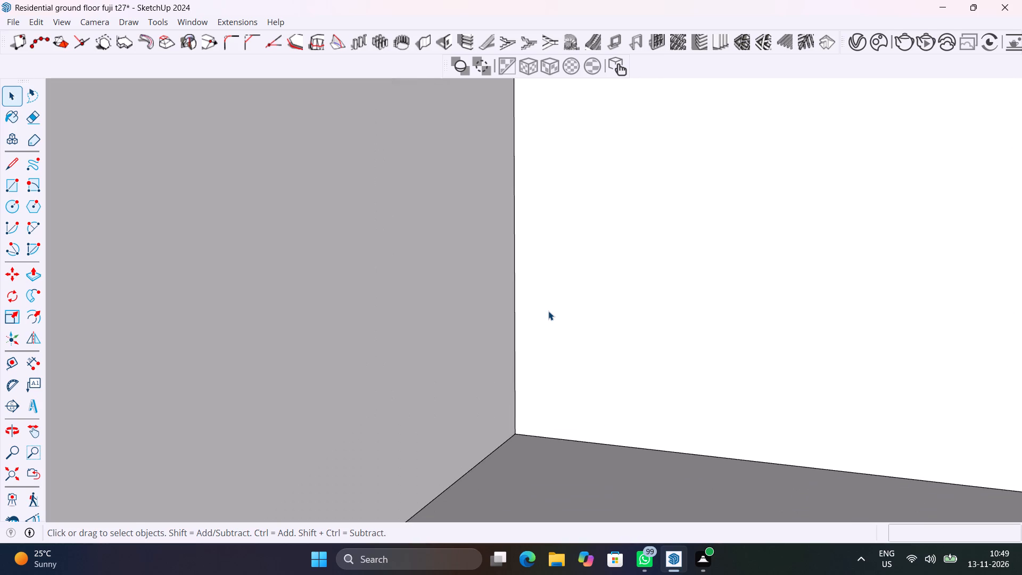
{"action": "scroll", "coordinate": [548, 311], "scroll_direction": "down", "scroll_amount": 10}
{"action": "scroll", "coordinate": [543, 315], "scroll_direction": "up", "scroll_amount": 2}
Delete the standing woman scale figure near the model origin.
{"action": "left_click", "coordinate": [4, 470]}
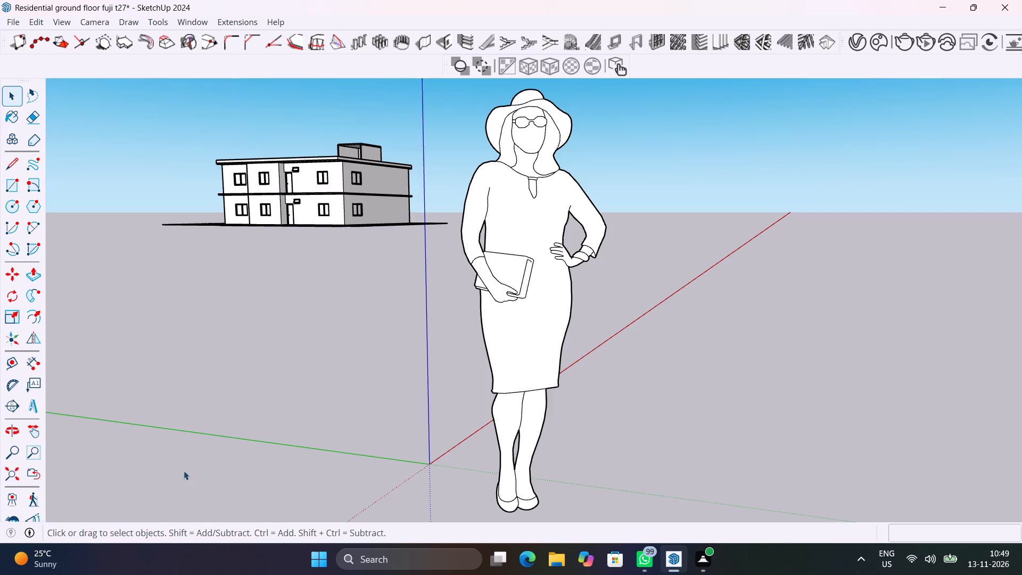
{"action": "left_click", "coordinate": [526, 291]}
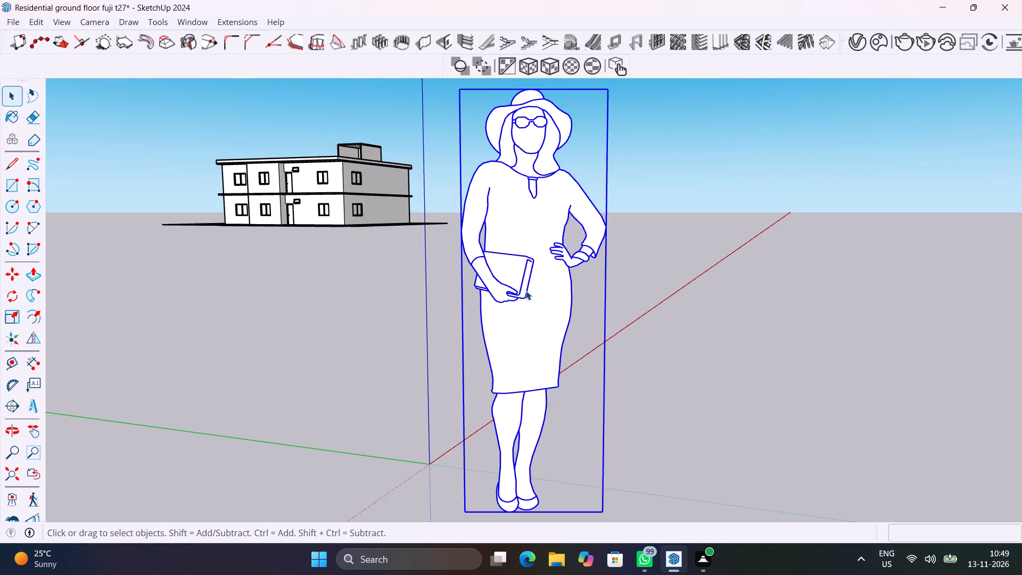
{"action": "key", "text": "Delete"}
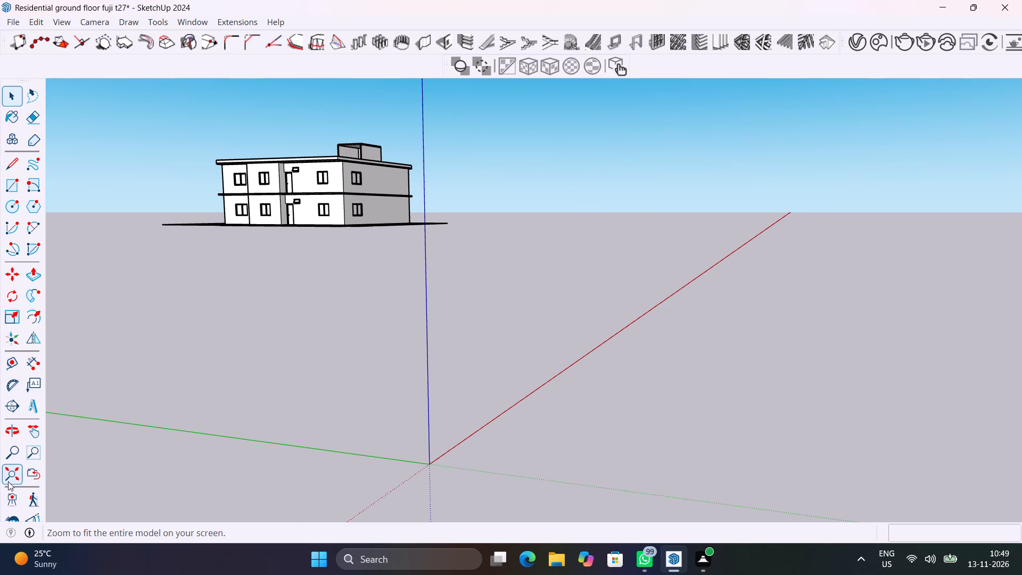
Measure how far the slab between the two storeys projects beyond the front wall at the building corner.
{"action": "left_click", "coordinate": [9, 480]}
{"action": "middle_click_drag", "start_coordinate": [567, 442], "coordinate": [715, 486]}
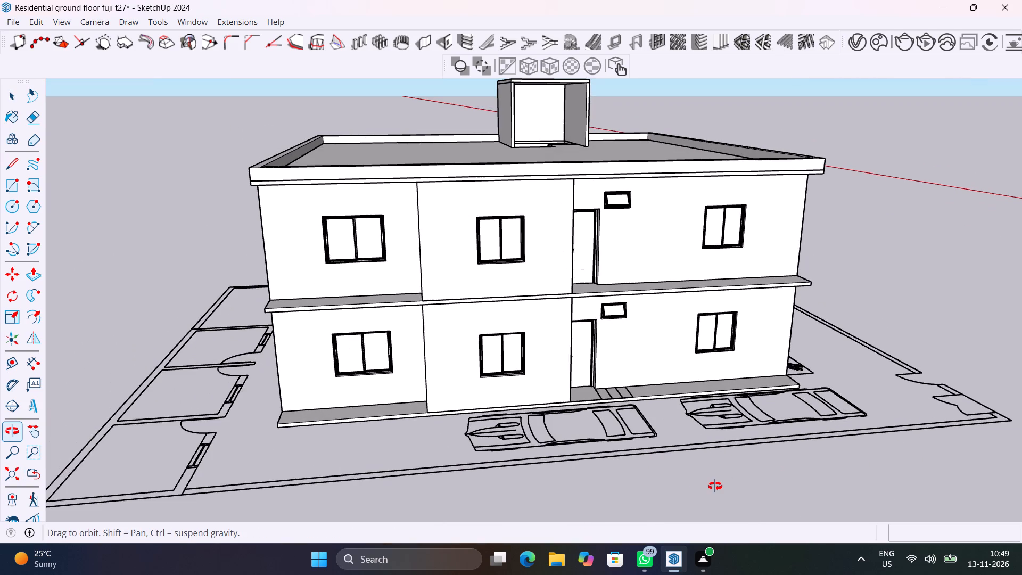
{"action": "middle_click_drag", "start_coordinate": [715, 486], "coordinate": [566, 541]}
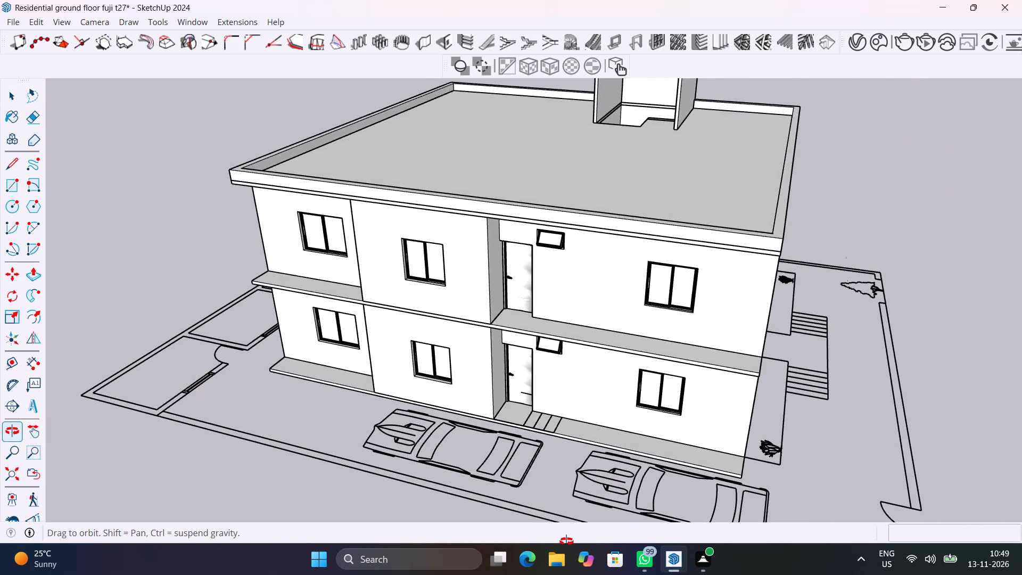
{"action": "middle_click_drag", "start_coordinate": [566, 541], "coordinate": [425, 511]}
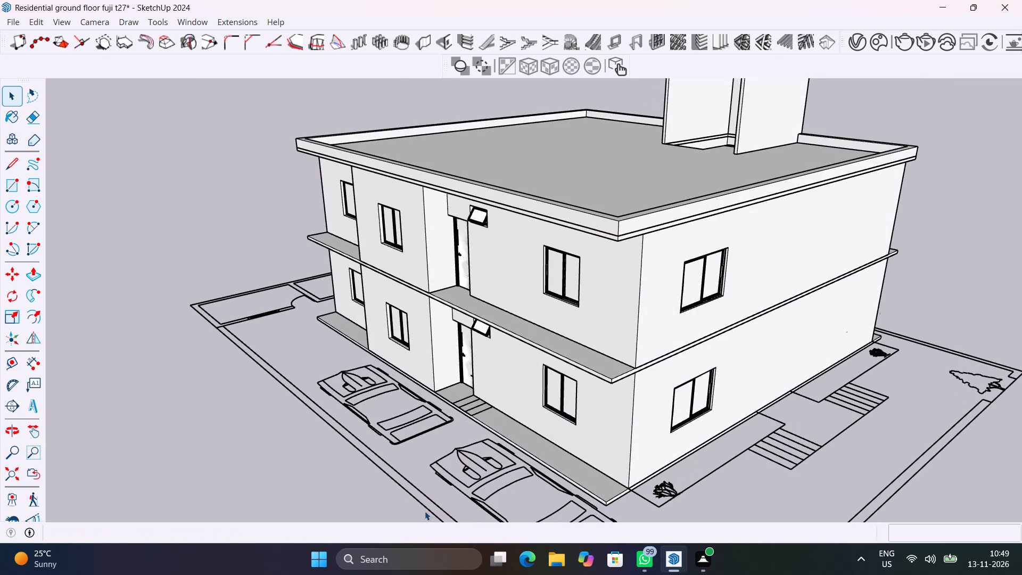
{"action": "scroll", "coordinate": [622, 360], "scroll_direction": "up", "scroll_amount": 6}
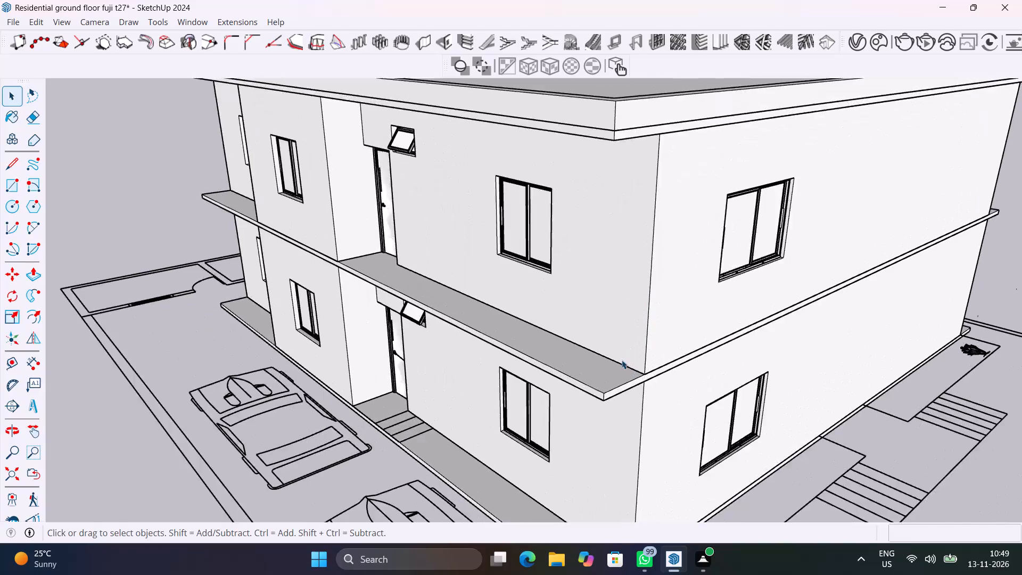
{"action": "scroll", "coordinate": [622, 360], "scroll_direction": "up", "scroll_amount": 4}
{"action": "left_click", "coordinate": [32, 362]}
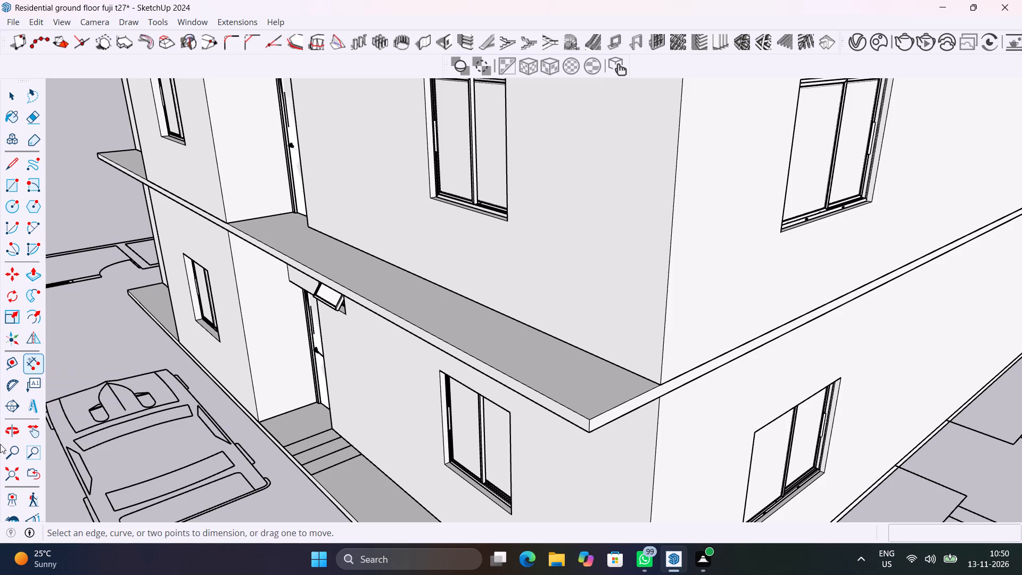
{"action": "left_click", "coordinate": [659, 384]}
{"action": "left_click", "coordinate": [586, 418]}
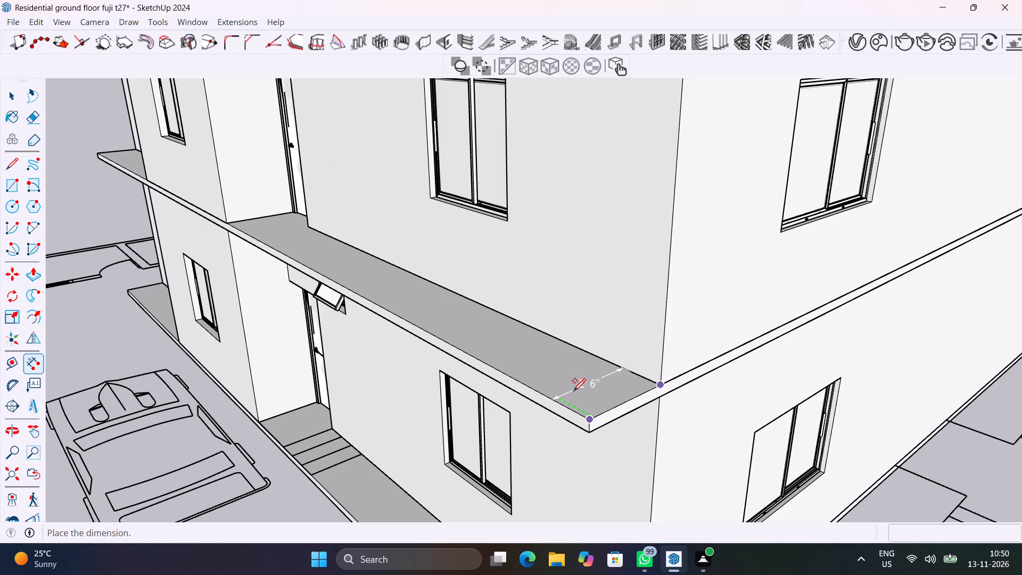
{"action": "key", "text": "space"}
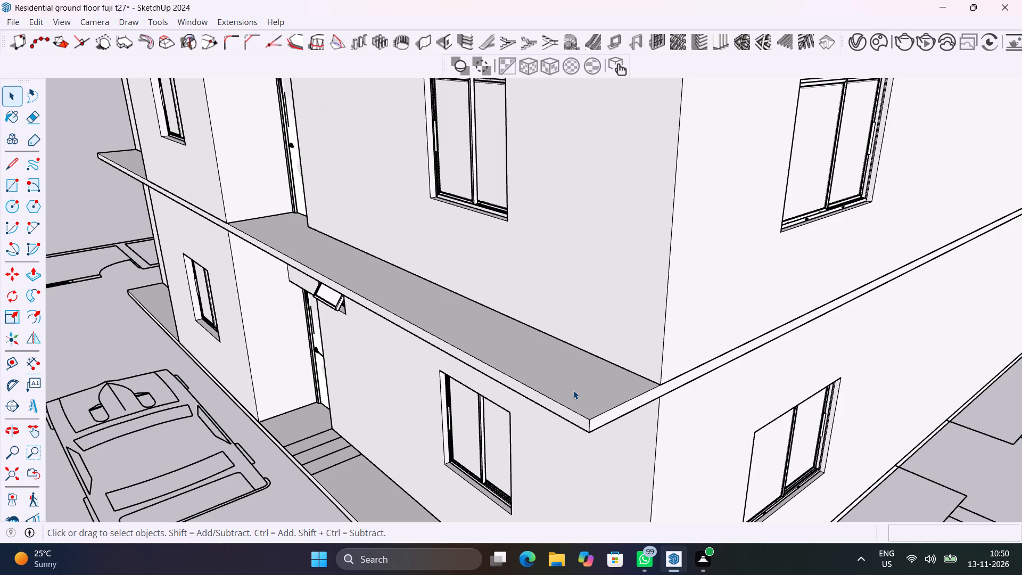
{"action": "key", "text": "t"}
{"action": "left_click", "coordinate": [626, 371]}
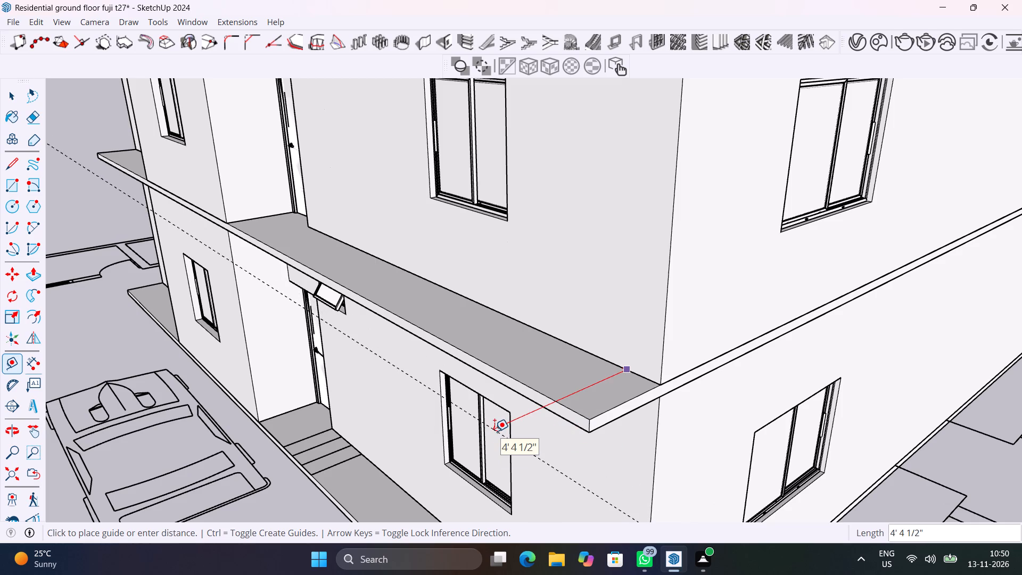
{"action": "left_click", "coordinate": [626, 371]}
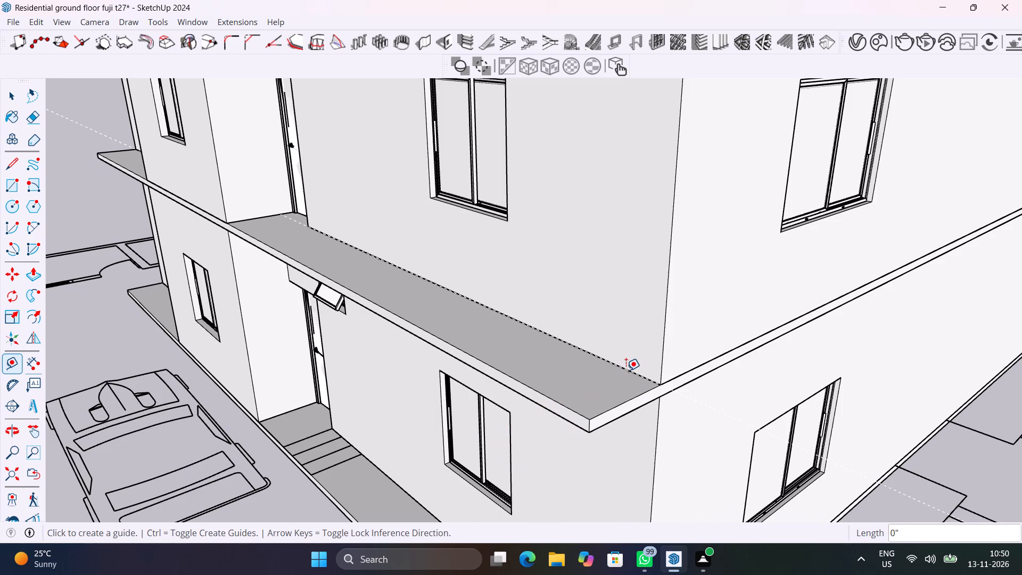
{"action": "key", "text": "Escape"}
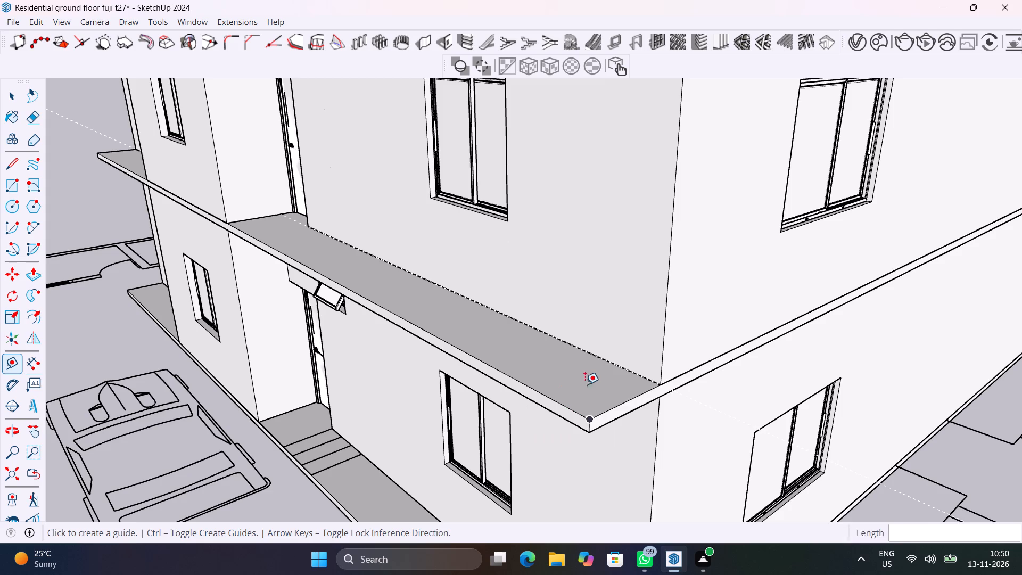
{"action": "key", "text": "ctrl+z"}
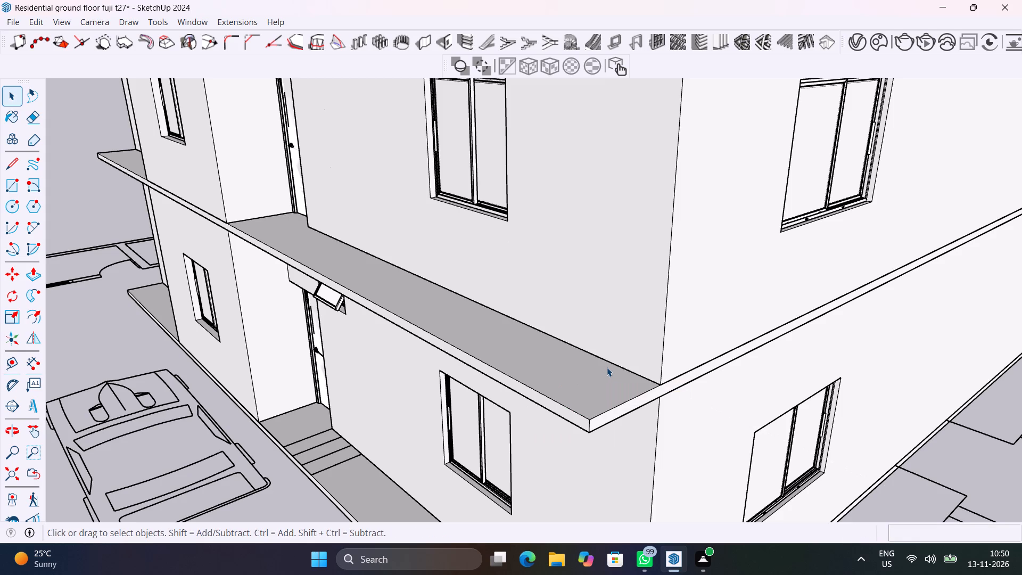
Place a guide line 3'6" out from the upper storey's front wall base, parallel to the slab edge.
{"action": "key", "text": "t"}
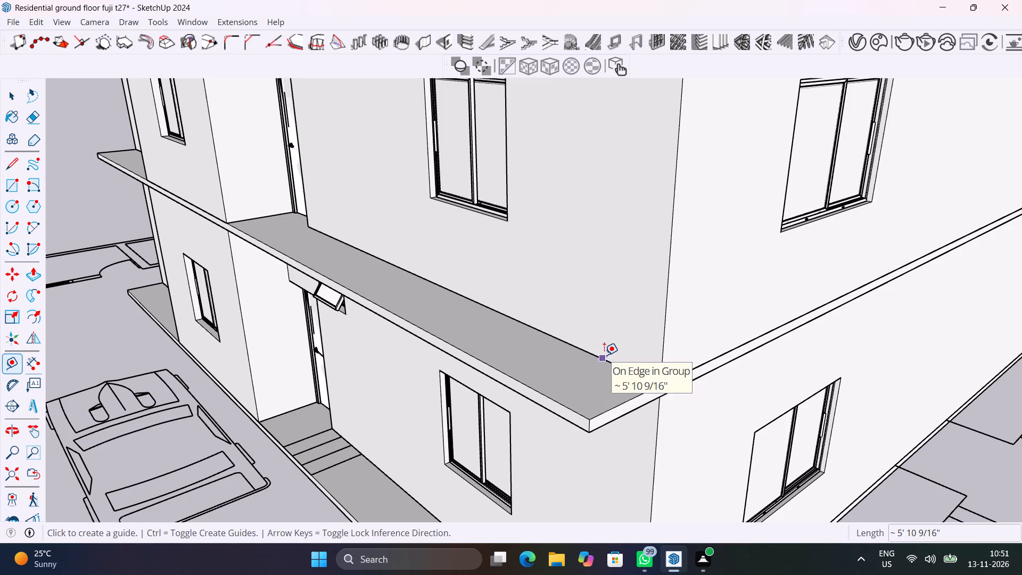
{"action": "left_click", "coordinate": [603, 357]}
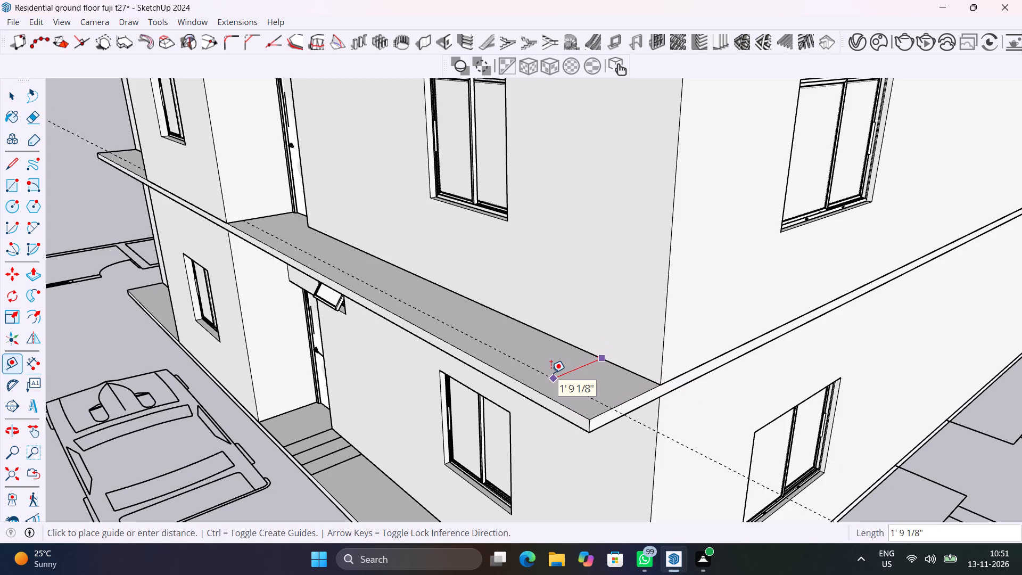
{"action": "key", "text": "3"}
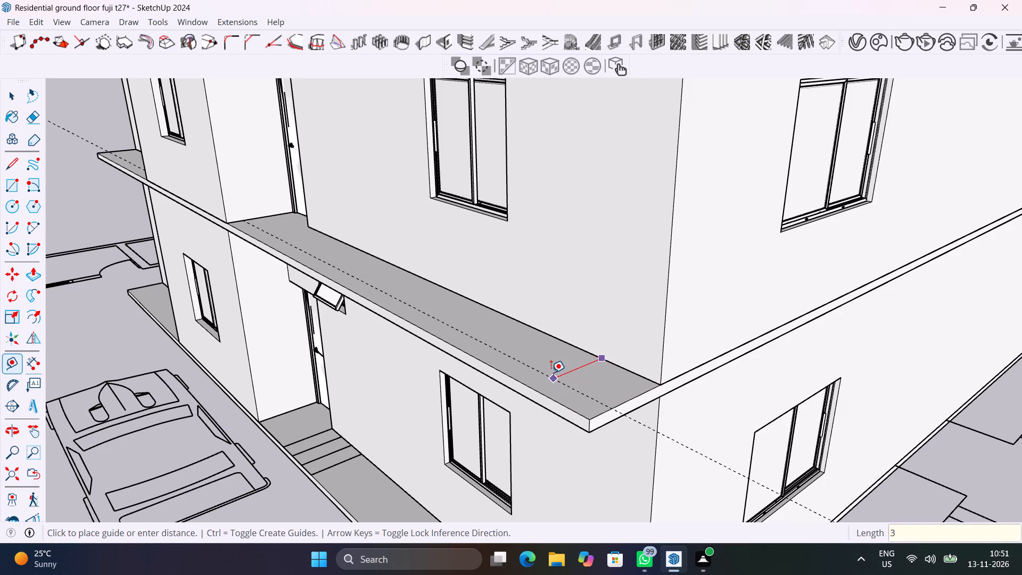
{"action": "key", "text": "apostrophe"}
{"action": "type", "text": "6\""}
{"action": "key", "text": "Return"}
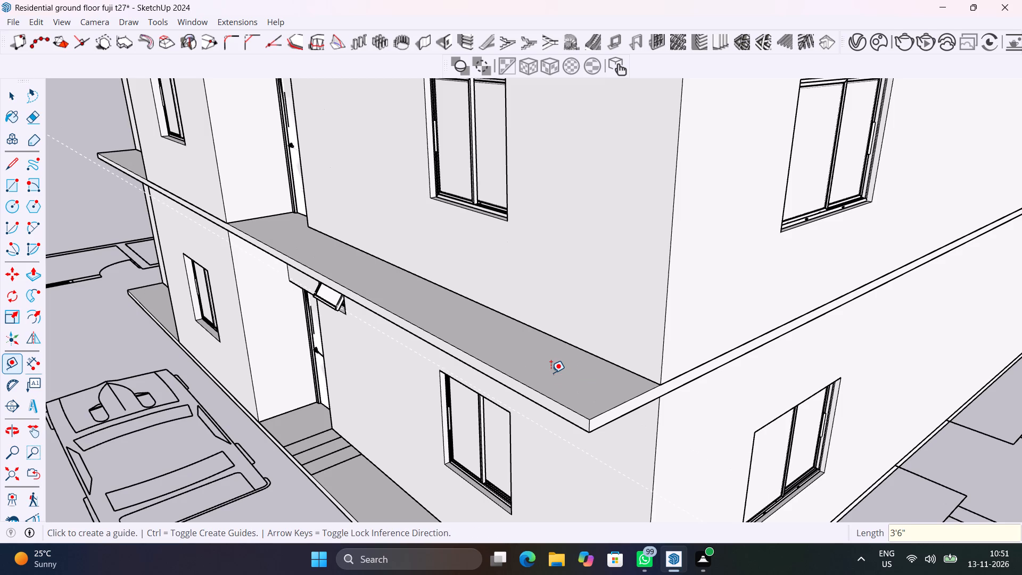
{"action": "key", "text": "space"}
Inside the mid-level slab's group, push/pull its front edge face outward 1' to meet the guide line.
{"action": "scroll", "coordinate": [567, 423], "scroll_direction": "up", "scroll_amount": 4}
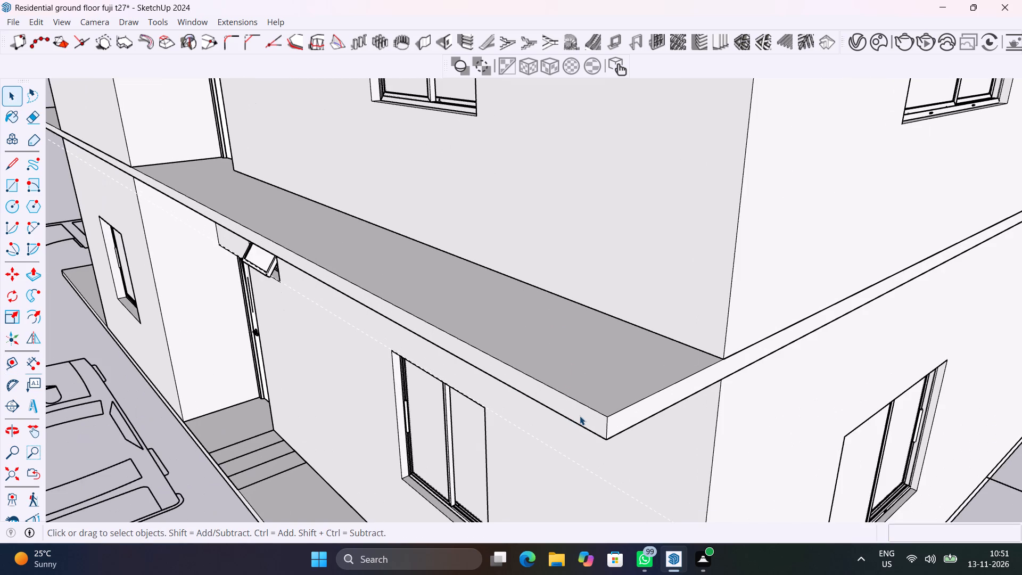
{"action": "left_click", "coordinate": [580, 416]}
{"action": "double_click", "coordinate": [580, 416]}
{"action": "left_click", "coordinate": [580, 416]}
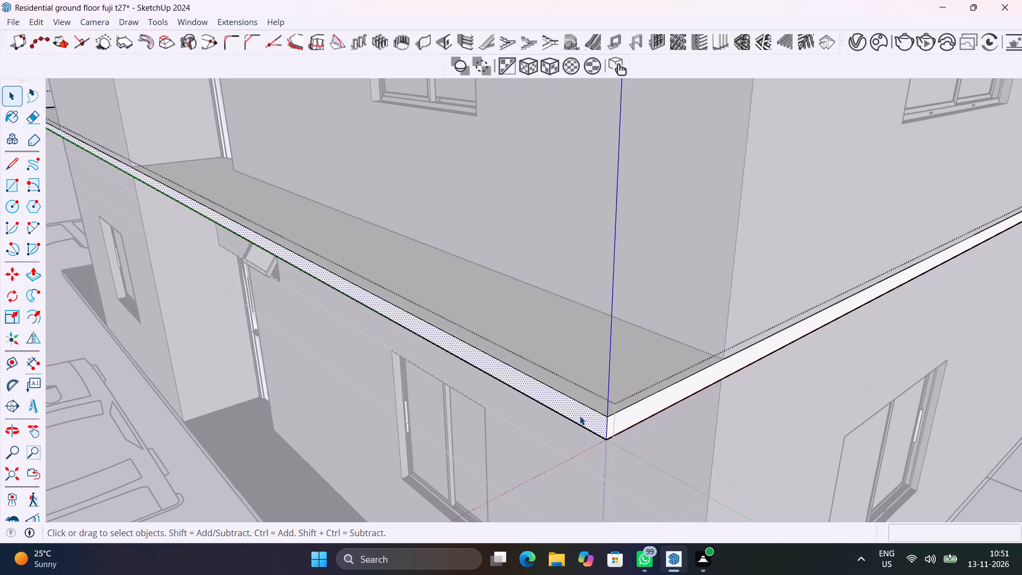
{"action": "key", "text": "p"}
{"action": "left_click", "coordinate": [580, 416]}
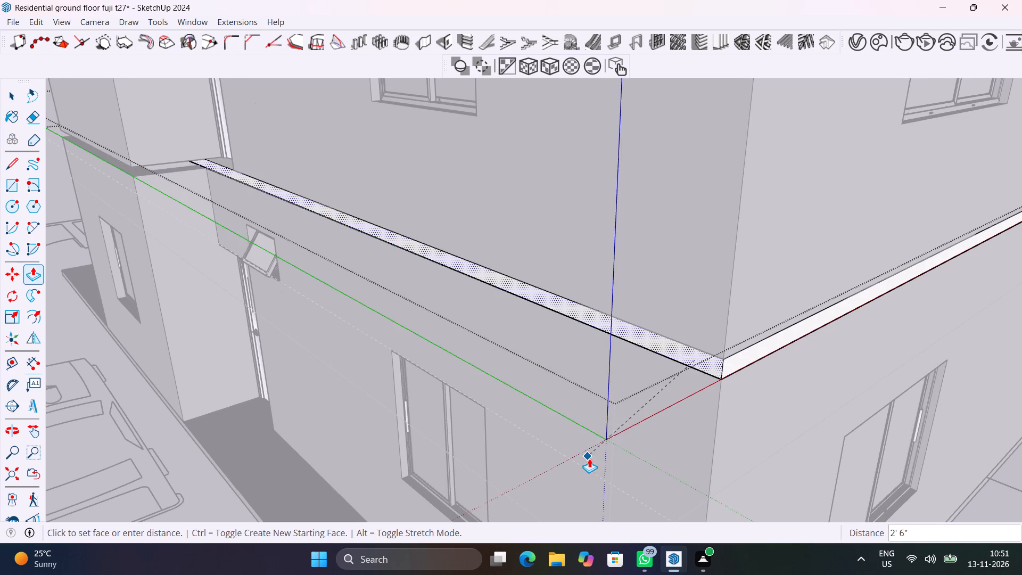
{"action": "left_click", "coordinate": [606, 479]}
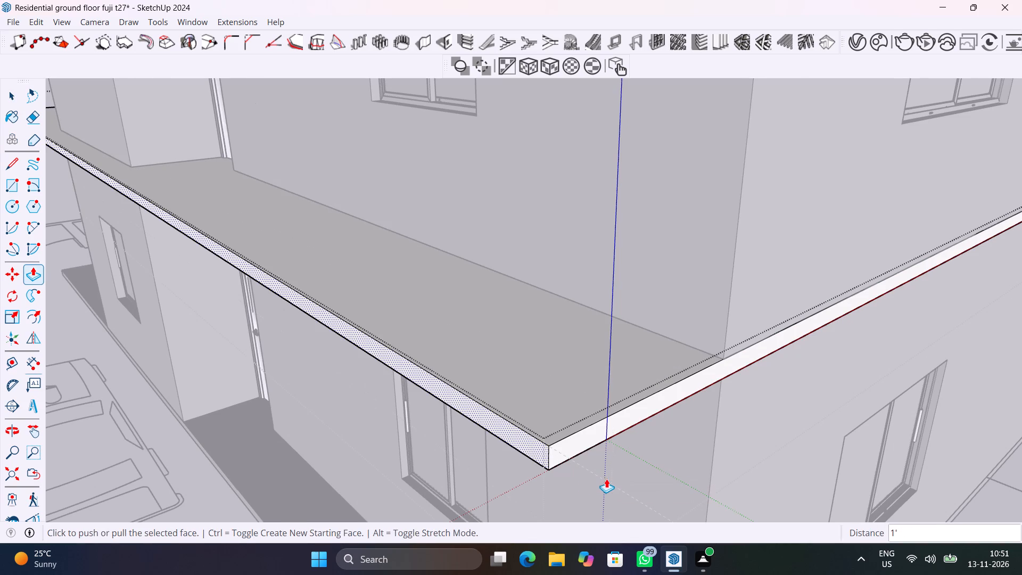
{"action": "scroll", "coordinate": [568, 453], "scroll_direction": "down", "scroll_amount": 20}
{"action": "scroll", "coordinate": [568, 453], "scroll_direction": "down", "scroll_amount": 1}
{"action": "key", "text": "space"}
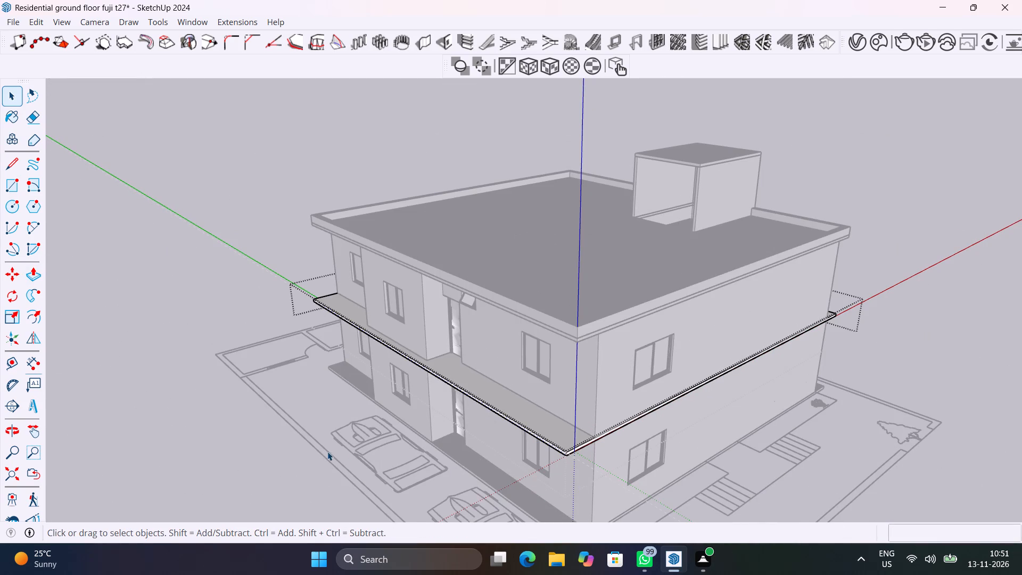
{"action": "left_click", "coordinate": [254, 450]}
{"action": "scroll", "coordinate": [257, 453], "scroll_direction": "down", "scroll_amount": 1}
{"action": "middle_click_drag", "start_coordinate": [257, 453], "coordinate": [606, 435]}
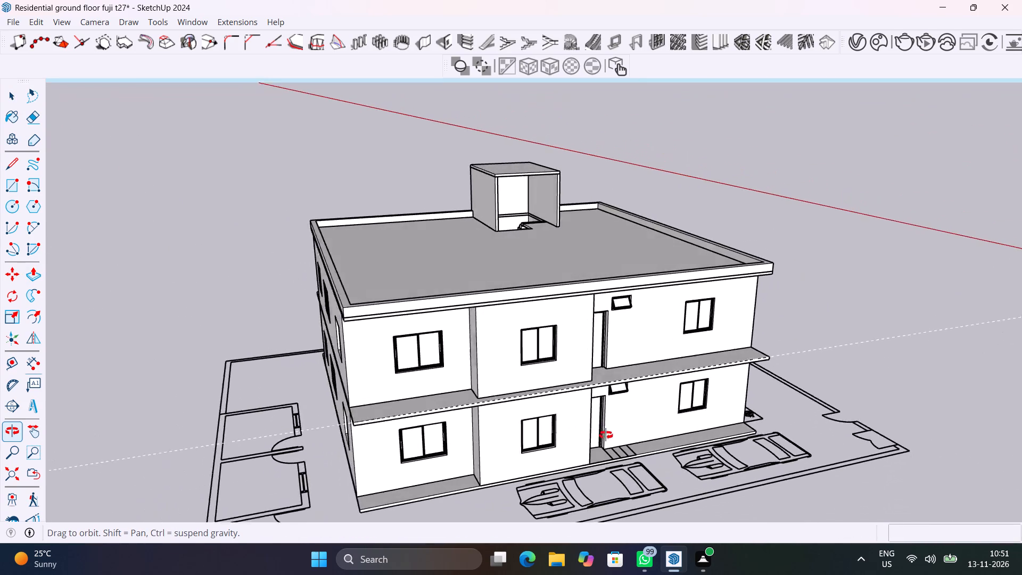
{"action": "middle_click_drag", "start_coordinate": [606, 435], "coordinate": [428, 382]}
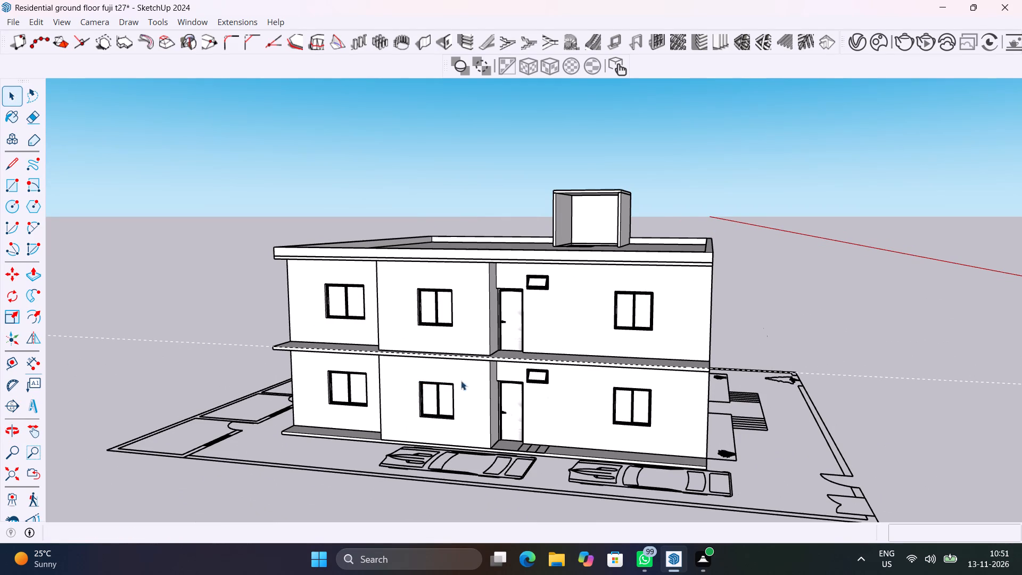
Examine the front facade from above, including the extended mid-level slab, the roof parapet and the stairwell enclosure.
{"action": "scroll", "coordinate": [551, 346], "scroll_direction": "up", "scroll_amount": 4}
{"action": "middle_click_drag", "start_coordinate": [535, 365], "coordinate": [606, 408]}
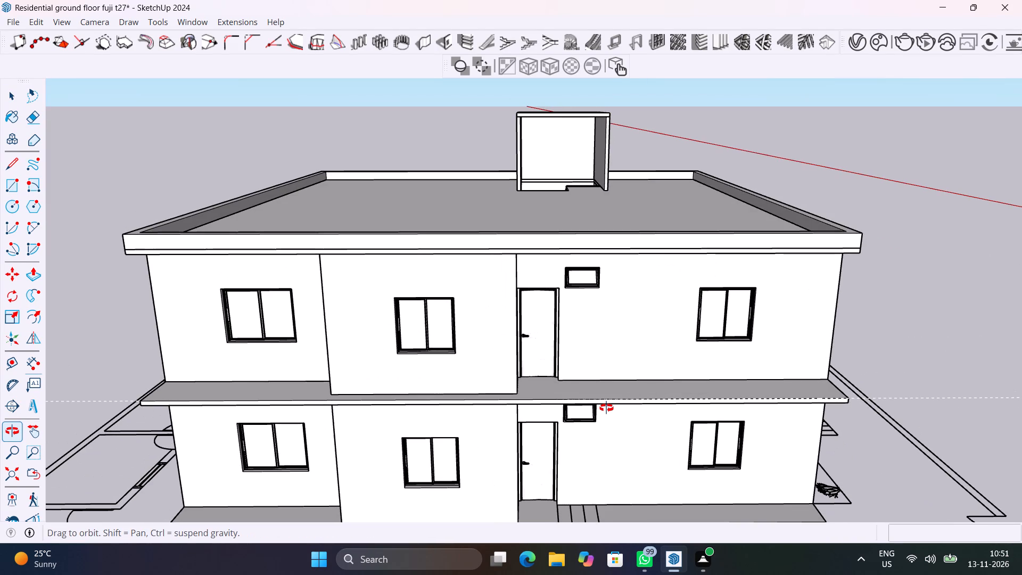
{"action": "middle_click_drag", "start_coordinate": [606, 408], "coordinate": [606, 408]}
{"action": "middle_click_drag", "start_coordinate": [606, 408], "coordinate": [535, 403]}
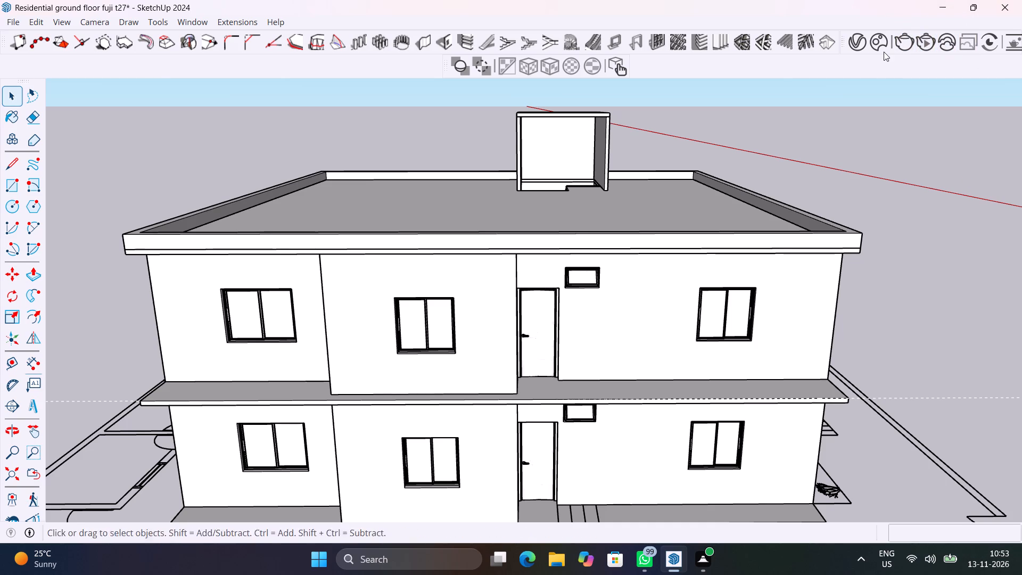
{"action": "scroll", "coordinate": [971, 112], "scroll_direction": "down", "scroll_amount": 1}
{"action": "scroll", "coordinate": [989, 123], "scroll_direction": "up", "scroll_amount": 1}
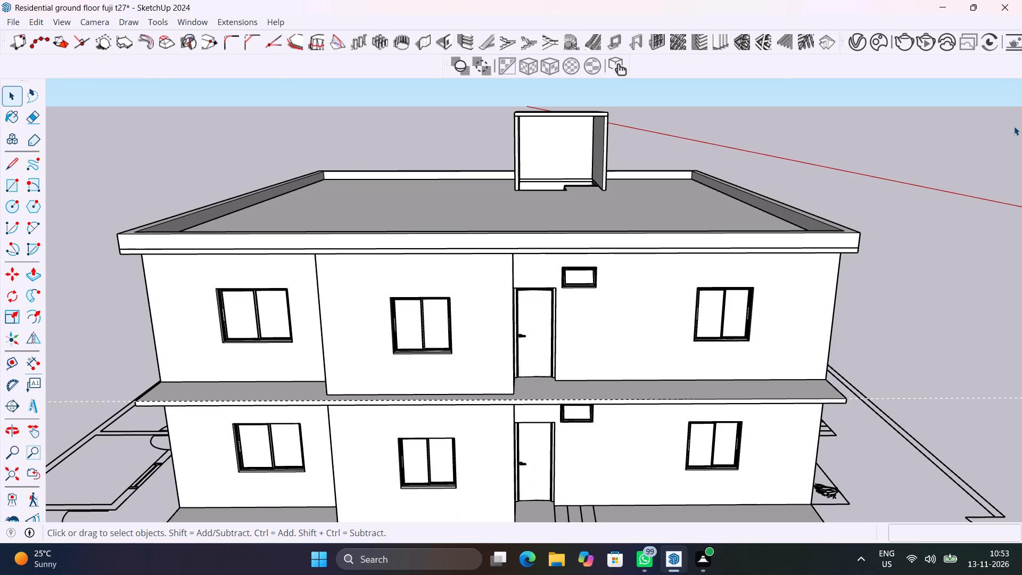
{"action": "scroll", "coordinate": [1013, 127], "scroll_direction": "down", "scroll_amount": 1}
{"action": "scroll", "coordinate": [1012, 127], "scroll_direction": "up", "scroll_amount": 1}
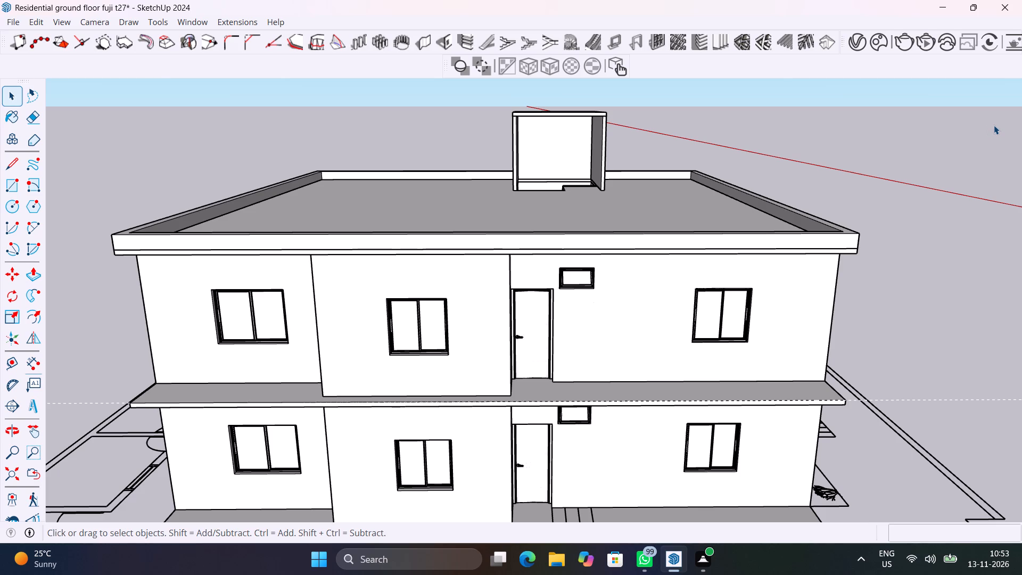
{"action": "scroll", "coordinate": [993, 125], "scroll_direction": "down", "scroll_amount": 1}
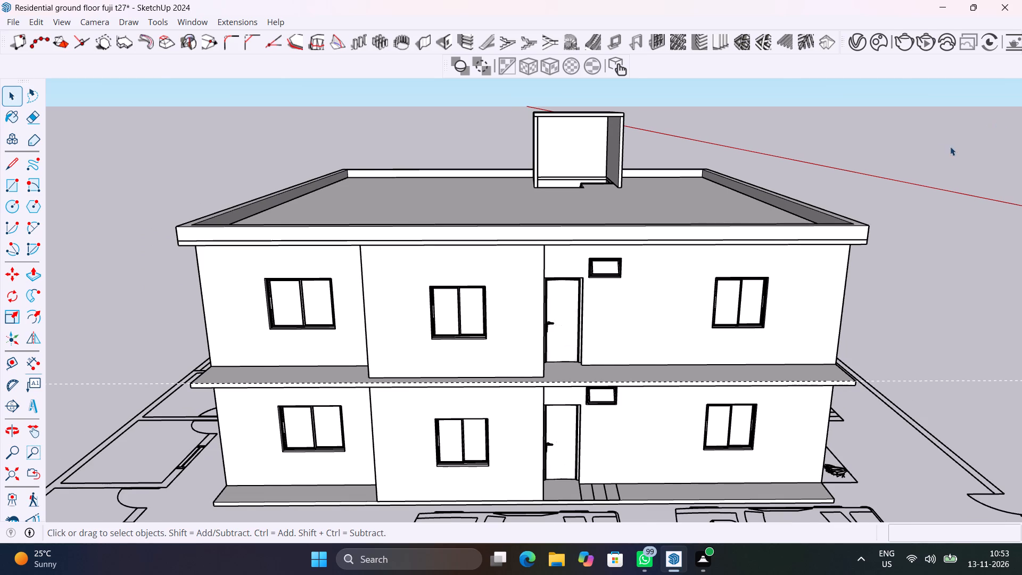
{"action": "scroll", "coordinate": [933, 154], "scroll_direction": "down", "scroll_amount": 1}
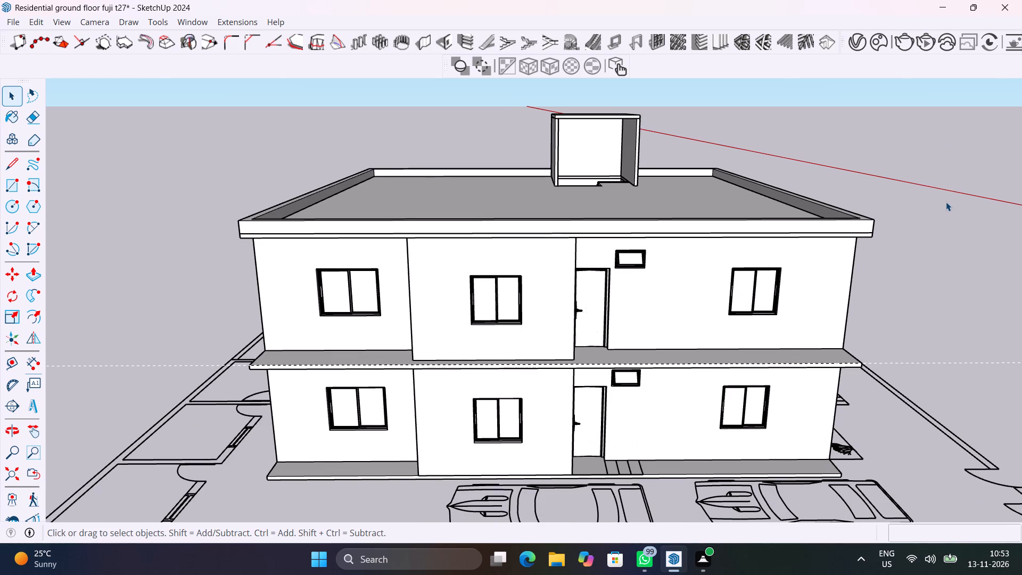
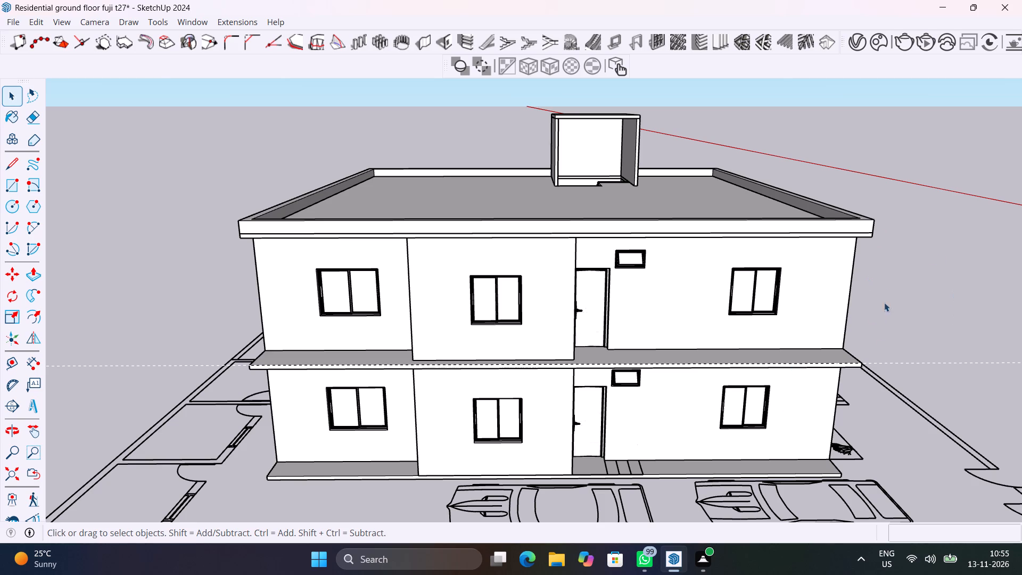
Examine the two-storey building's front and side facades, briefly displaying its hidden back edges to check the doors and windows inside.
{"action": "scroll", "coordinate": [850, 366], "scroll_direction": "up", "scroll_amount": 3}
{"action": "middle_click_drag", "start_coordinate": [851, 366], "coordinate": [671, 414]}
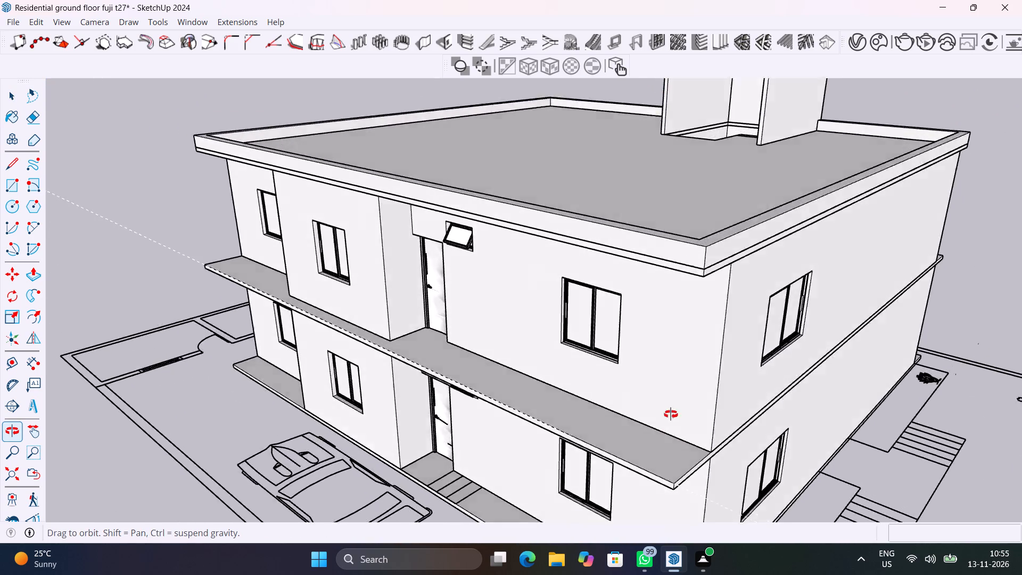
{"action": "middle_click_drag", "start_coordinate": [671, 414], "coordinate": [844, 313]}
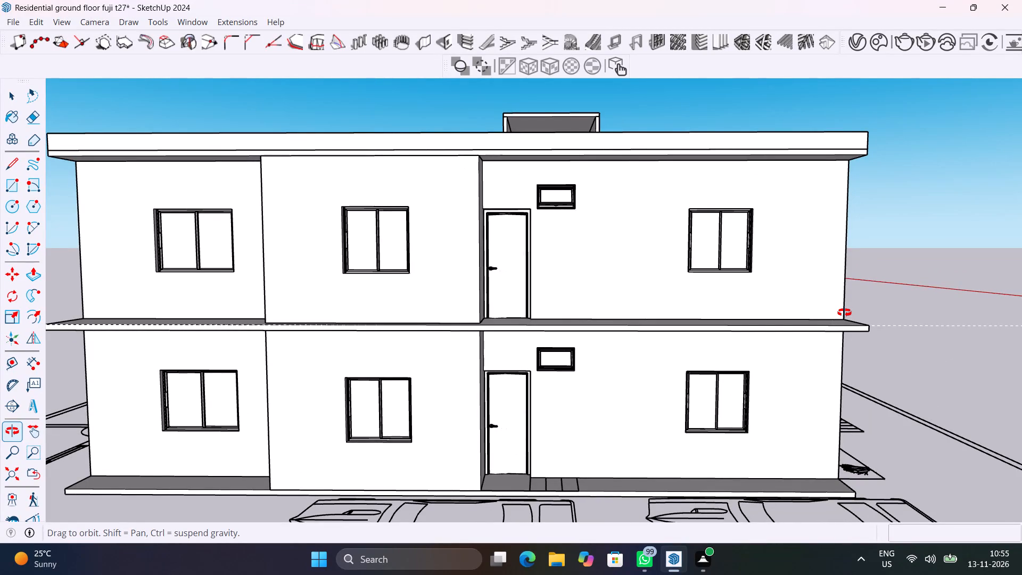
{"action": "middle_click_drag", "start_coordinate": [844, 313], "coordinate": [844, 318]}
{"action": "middle_click_drag", "start_coordinate": [844, 318], "coordinate": [636, 387]}
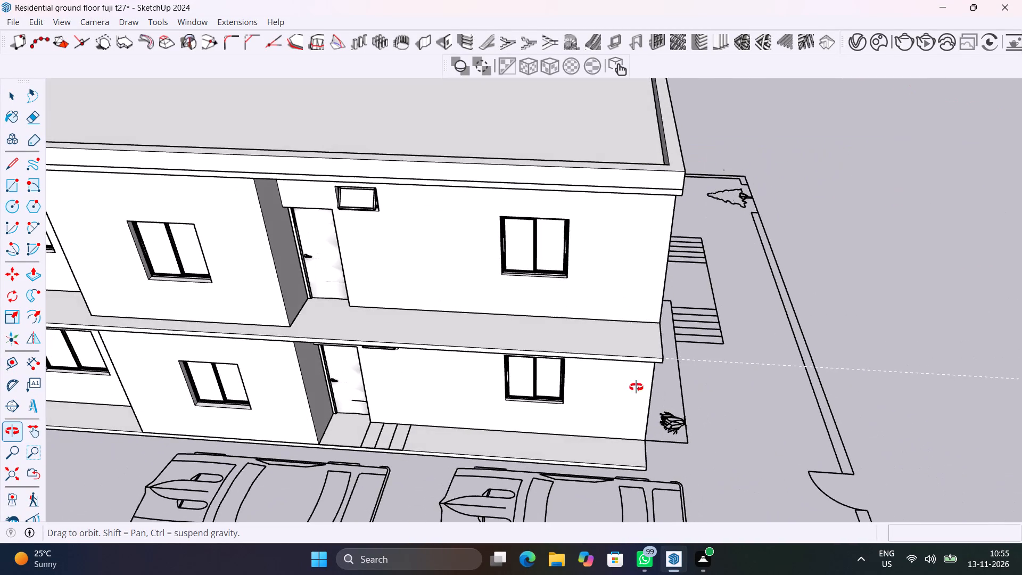
{"action": "middle_click_drag", "start_coordinate": [636, 387], "coordinate": [434, 371]}
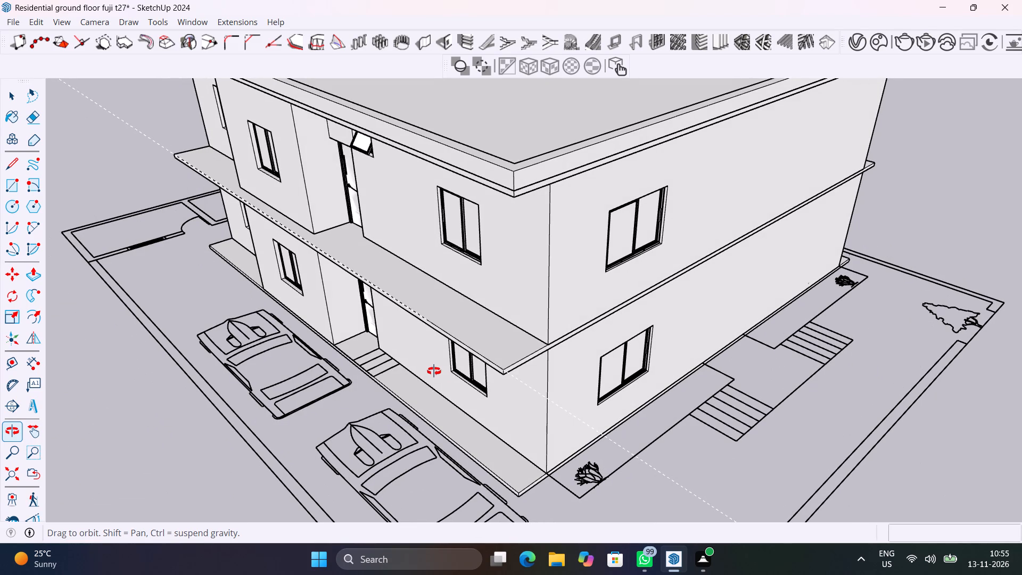
{"action": "middle_click_drag", "start_coordinate": [434, 371], "coordinate": [623, 373]}
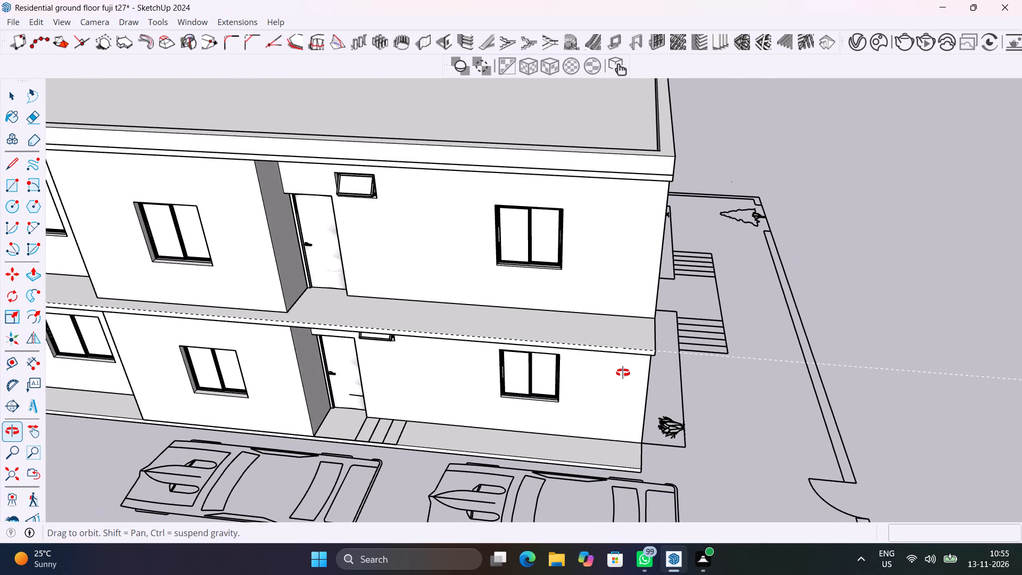
{"action": "middle_click_drag", "start_coordinate": [623, 373], "coordinate": [294, 363]}
{"action": "scroll", "coordinate": [294, 363], "scroll_direction": "up", "scroll_amount": 1}
{"action": "key", "text": "k"}
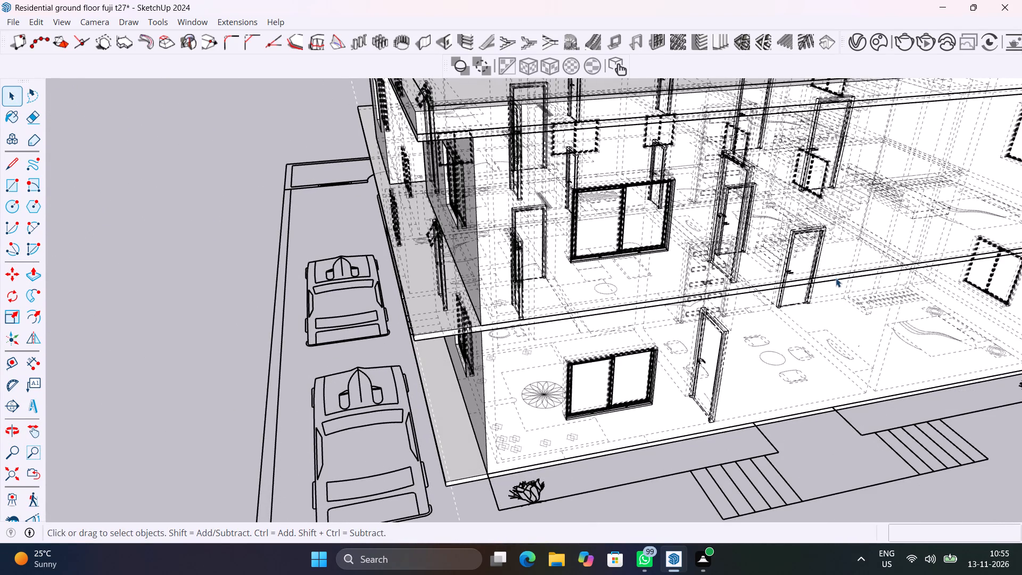
{"action": "scroll", "coordinate": [836, 278], "scroll_direction": "down", "scroll_amount": 10}
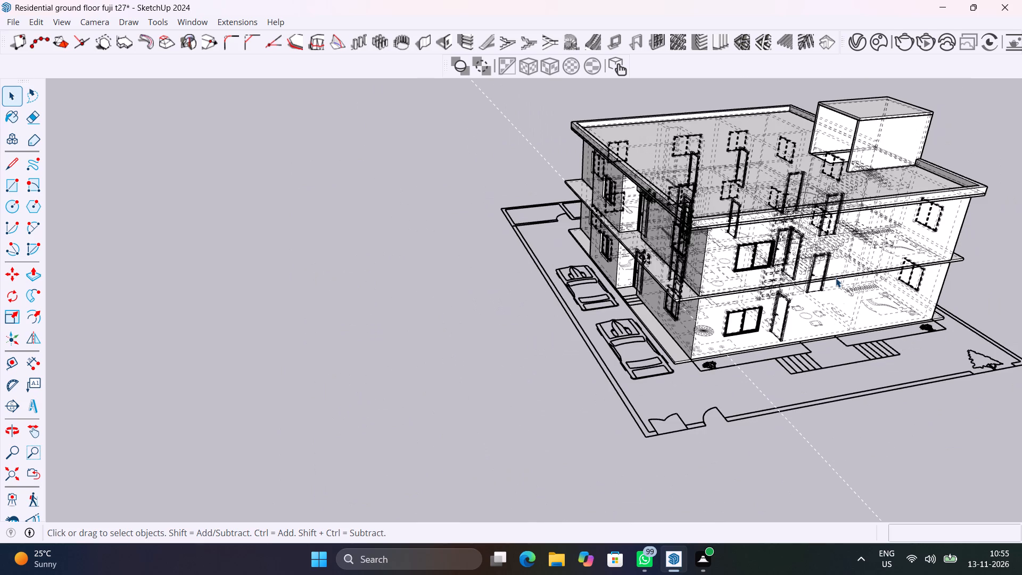
{"action": "key", "text": "k"}
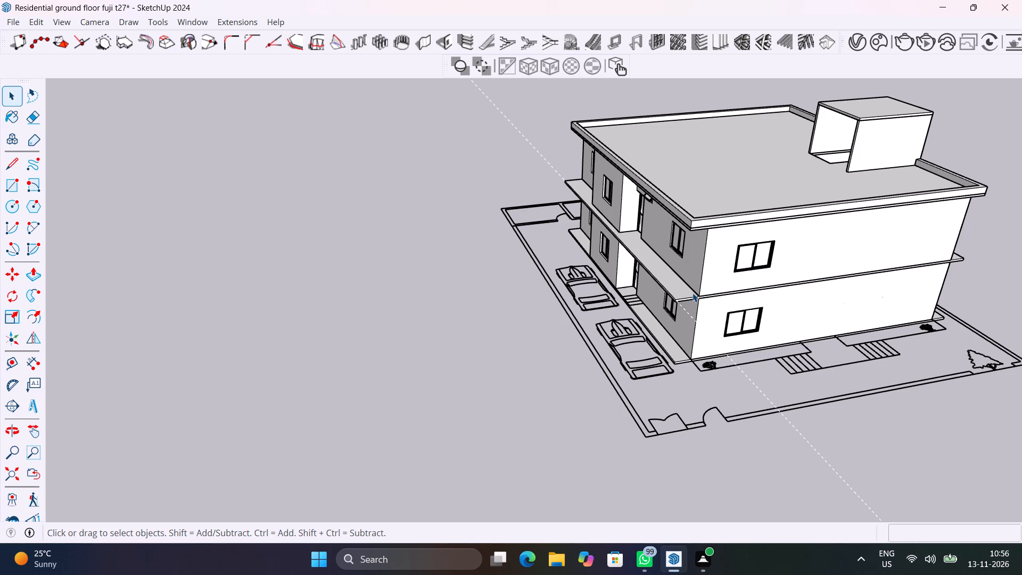
Examine the building's side wall against the entrance steps and landing drawn on the ground-floor plan.
{"action": "middle_click_drag", "start_coordinate": [796, 253], "coordinate": [849, 228]}
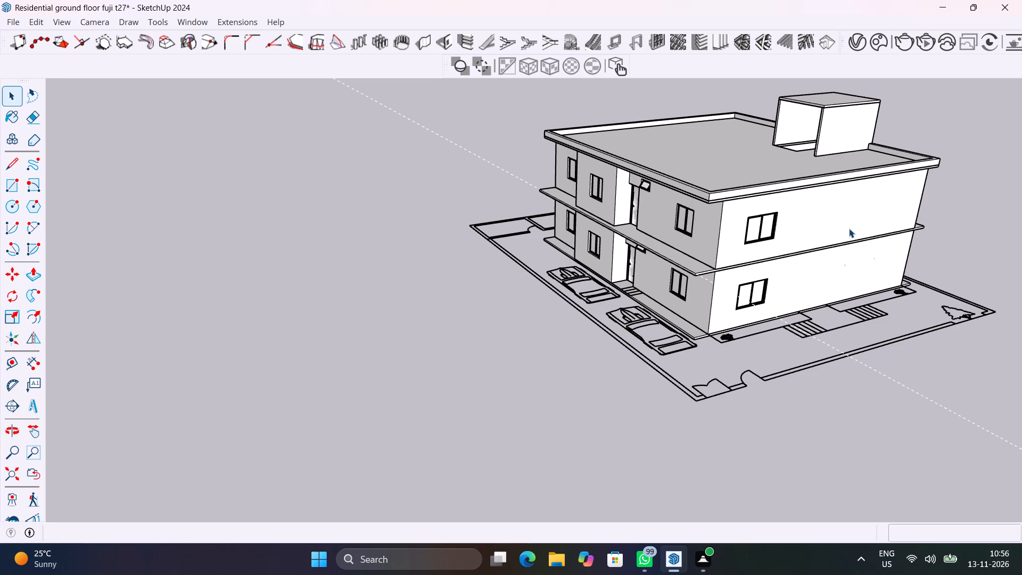
{"action": "scroll", "coordinate": [844, 241], "scroll_direction": "down", "scroll_amount": 2}
{"action": "middle_click_drag", "start_coordinate": [850, 242], "coordinate": [731, 271]}
{"action": "scroll", "coordinate": [595, 349], "scroll_direction": "up", "scroll_amount": 3}
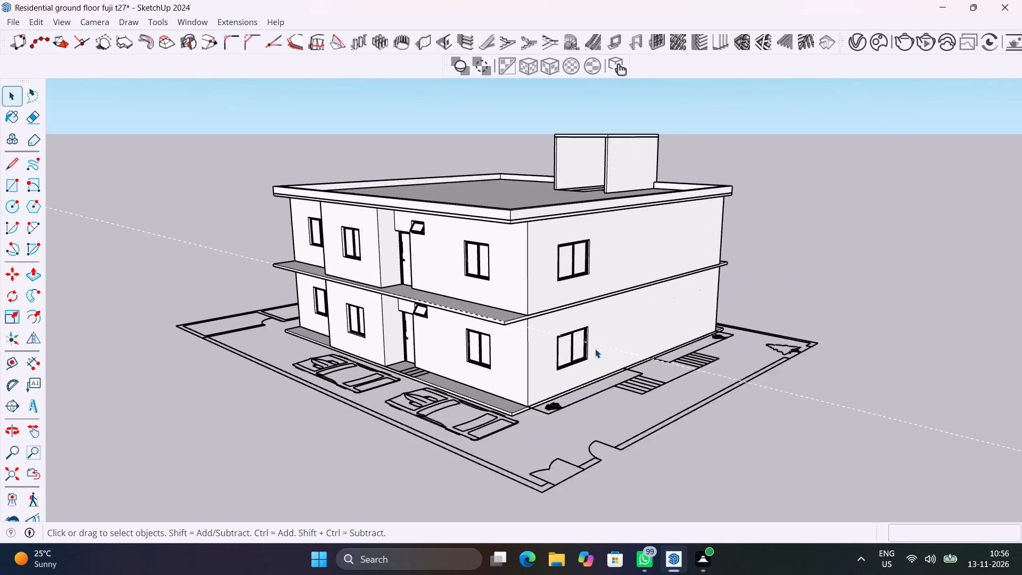
{"action": "scroll", "coordinate": [595, 349], "scroll_direction": "up", "scroll_amount": 3}
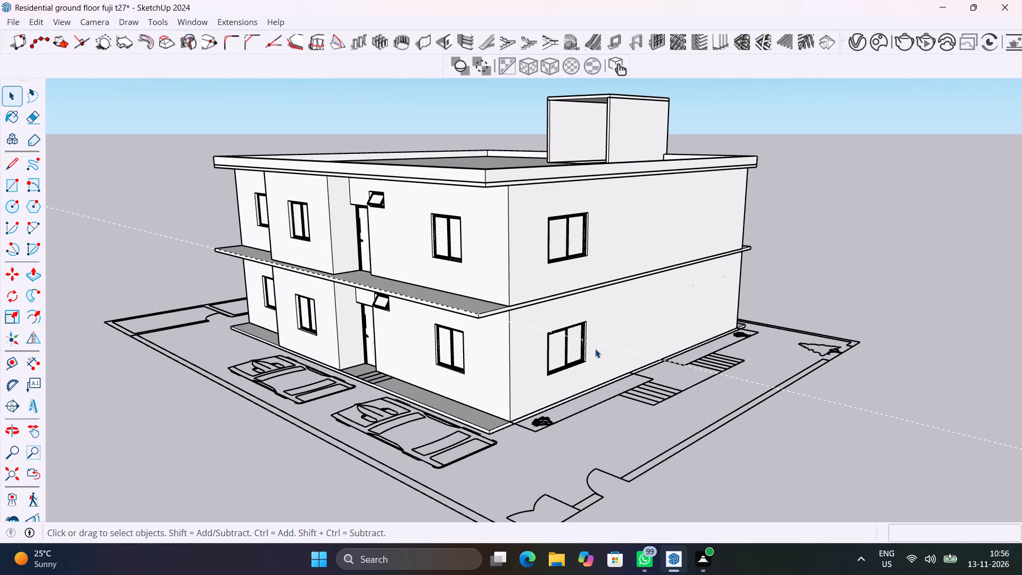
{"action": "scroll", "coordinate": [640, 405], "scroll_direction": "up", "scroll_amount": 5}
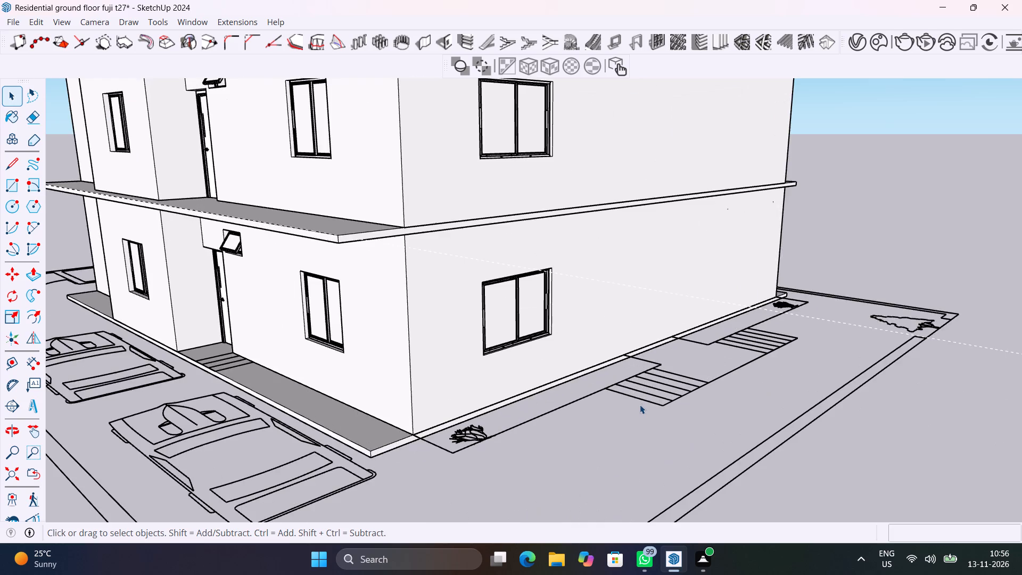
{"action": "scroll", "coordinate": [661, 384], "scroll_direction": "up", "scroll_amount": 5}
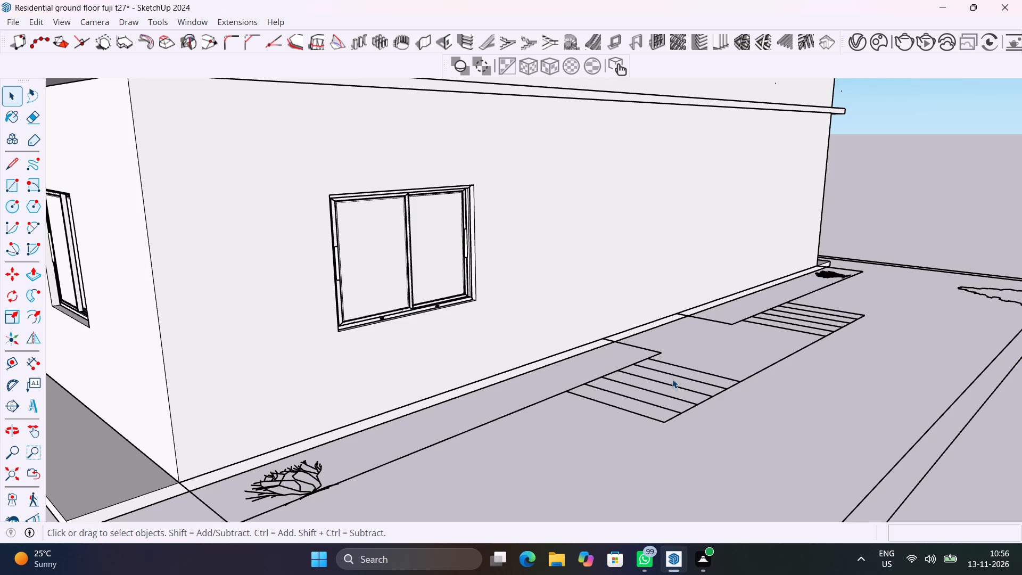
{"action": "middle_click_drag", "start_coordinate": [637, 337], "coordinate": [518, 348]}
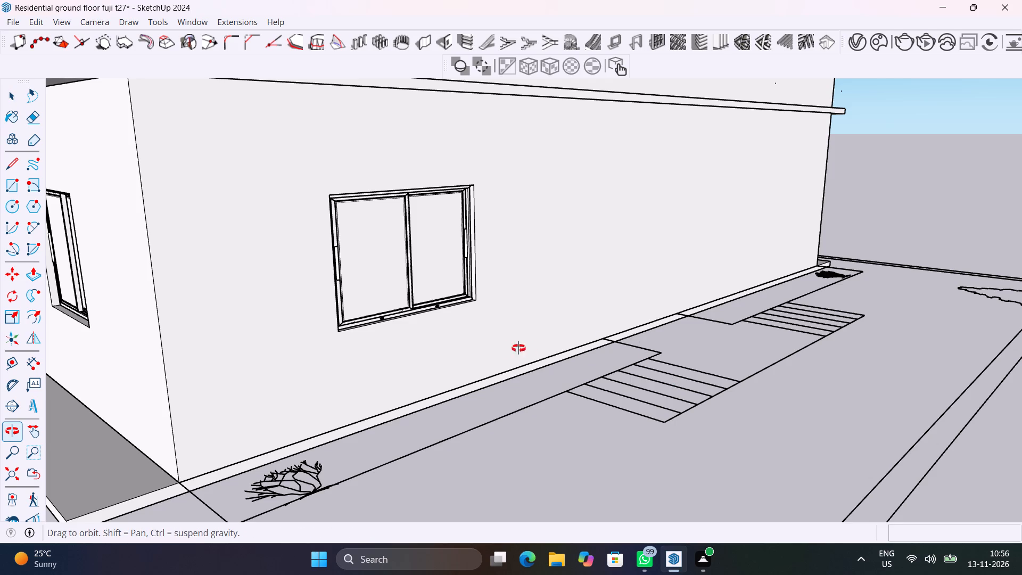
{"action": "middle_click_drag", "start_coordinate": [518, 348], "coordinate": [481, 348]}
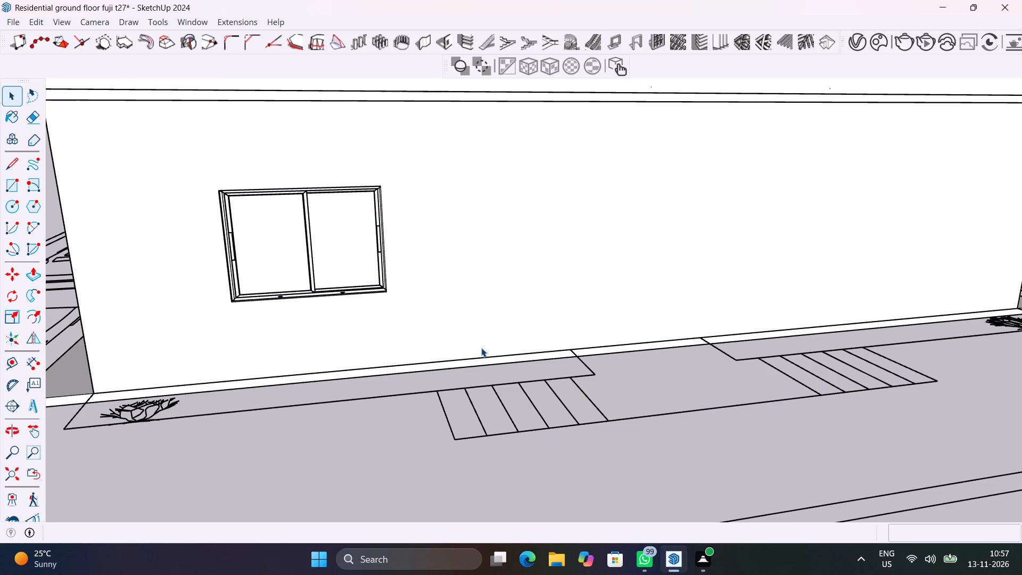
{"action": "scroll", "coordinate": [467, 357], "scroll_direction": "down", "scroll_amount": 8}
{"action": "middle_click_drag", "start_coordinate": [508, 422], "coordinate": [680, 456]}
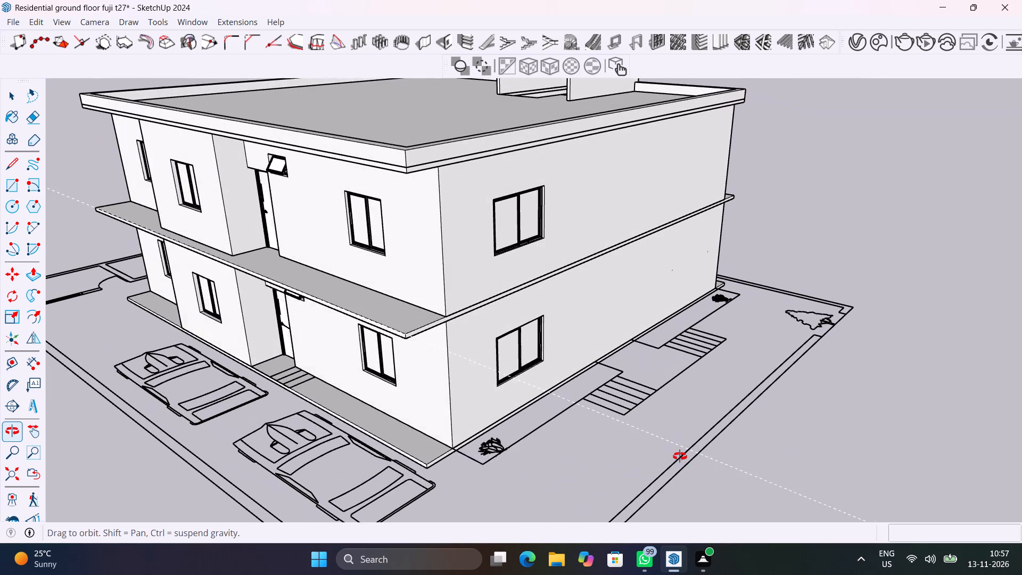
{"action": "middle_click_drag", "start_coordinate": [680, 456], "coordinate": [679, 453]}
Hide the stair enclosure group standing on top of the roof.
{"action": "scroll", "coordinate": [561, 274], "scroll_direction": "down", "scroll_amount": 7}
{"action": "middle_click_drag", "start_coordinate": [563, 273], "coordinate": [555, 397]}
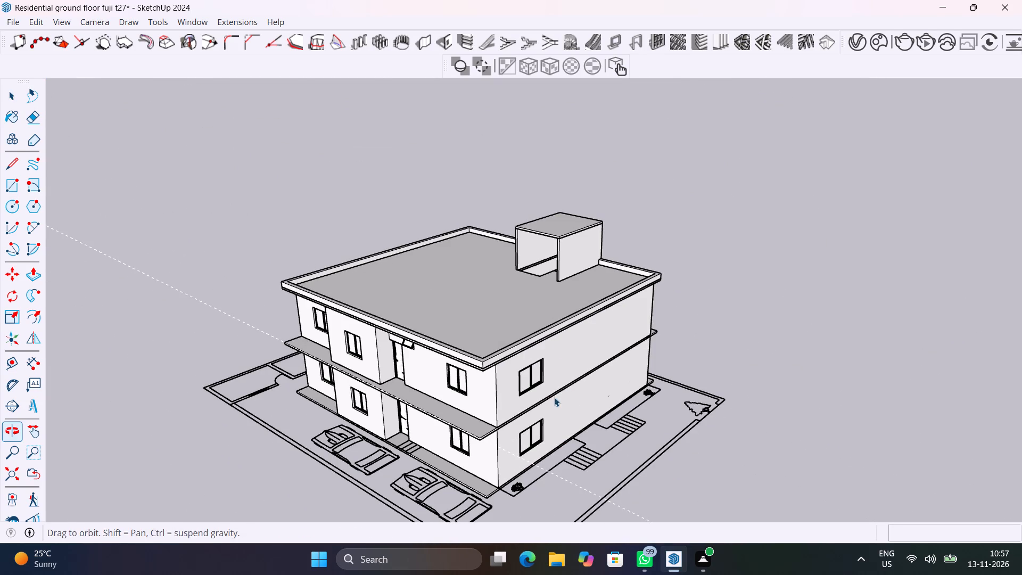
{"action": "left_click", "coordinate": [589, 237]}
{"action": "right_click", "coordinate": [589, 237]}
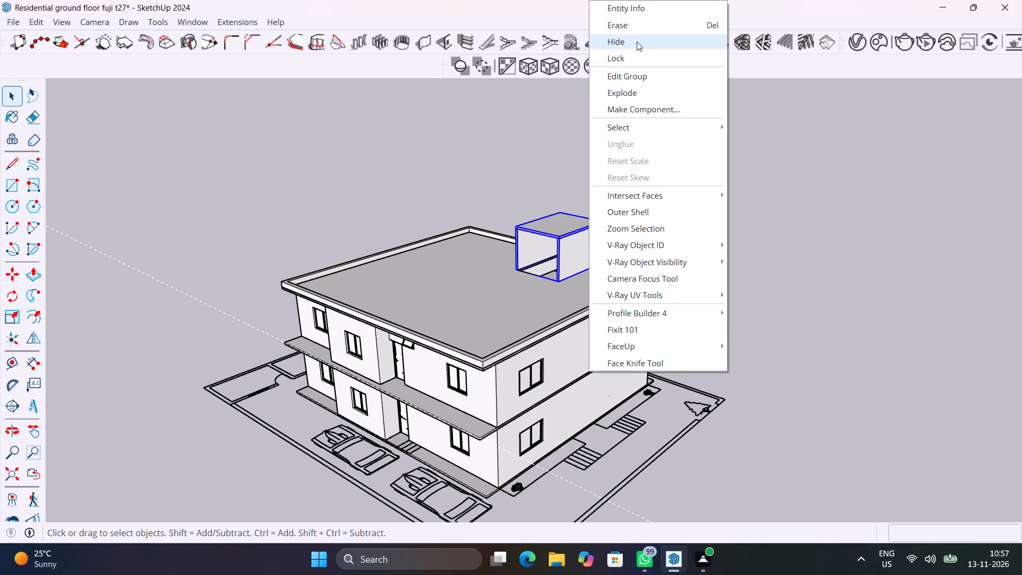
{"action": "left_click", "coordinate": [637, 40]}
Hide the roof slab together with its parapet to expose the upper-floor rooms.
{"action": "left_click", "coordinate": [532, 324]}
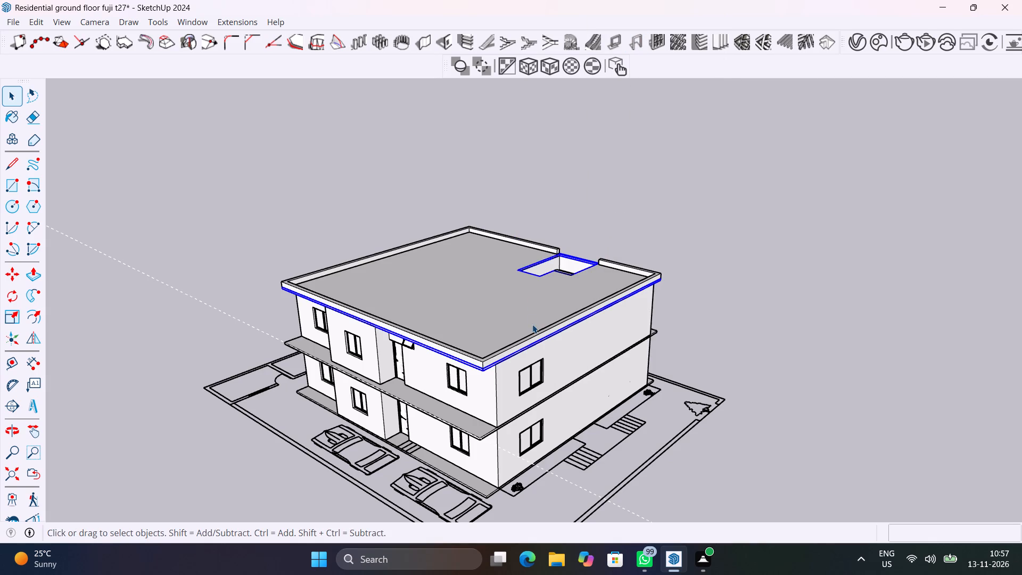
{"action": "left_click", "coordinate": [511, 318], "text": "shift"}
{"action": "left_click", "coordinate": [510, 315], "text": "shift"}
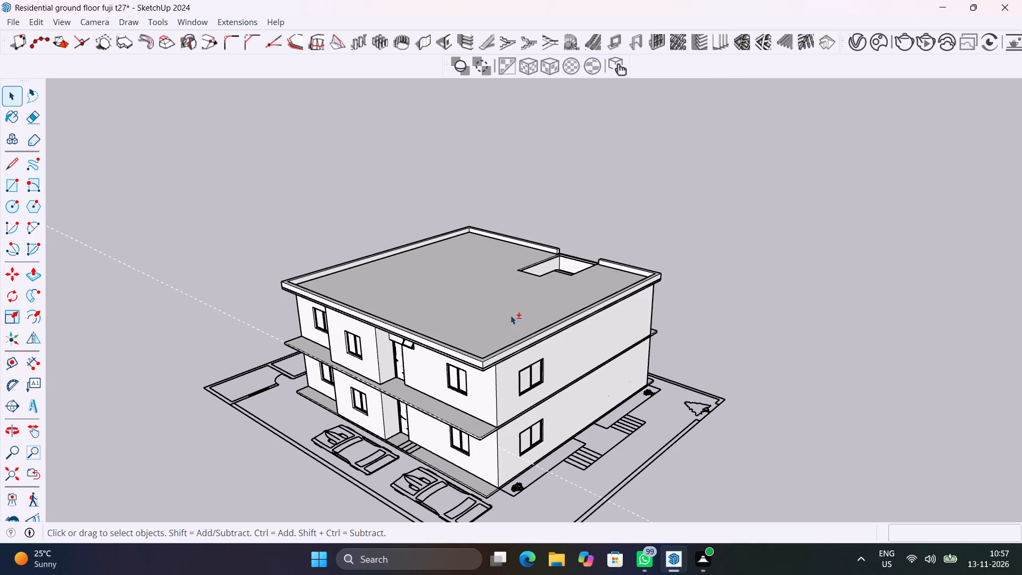
{"action": "left_click", "coordinate": [526, 340], "text": "shift"}
{"action": "right_click", "coordinate": [526, 340], "text": "shift"}
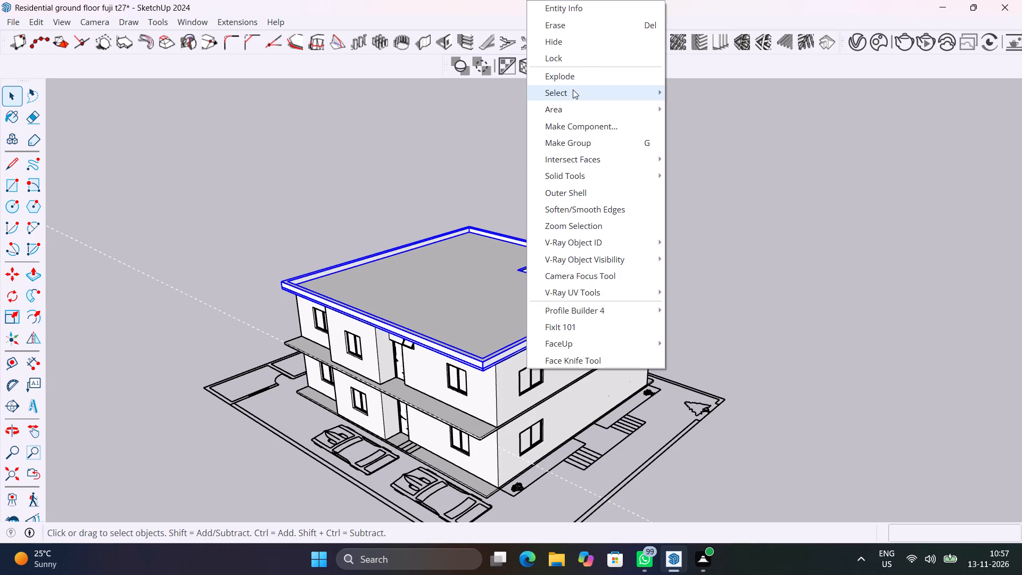
{"action": "left_click", "coordinate": [573, 46], "text": "shift"}
Examine the upper-floor rooms along the side wall, especially the windowless room between the bedroom and the room with a window.
{"action": "scroll", "coordinate": [551, 356], "scroll_direction": "up", "scroll_amount": 4}
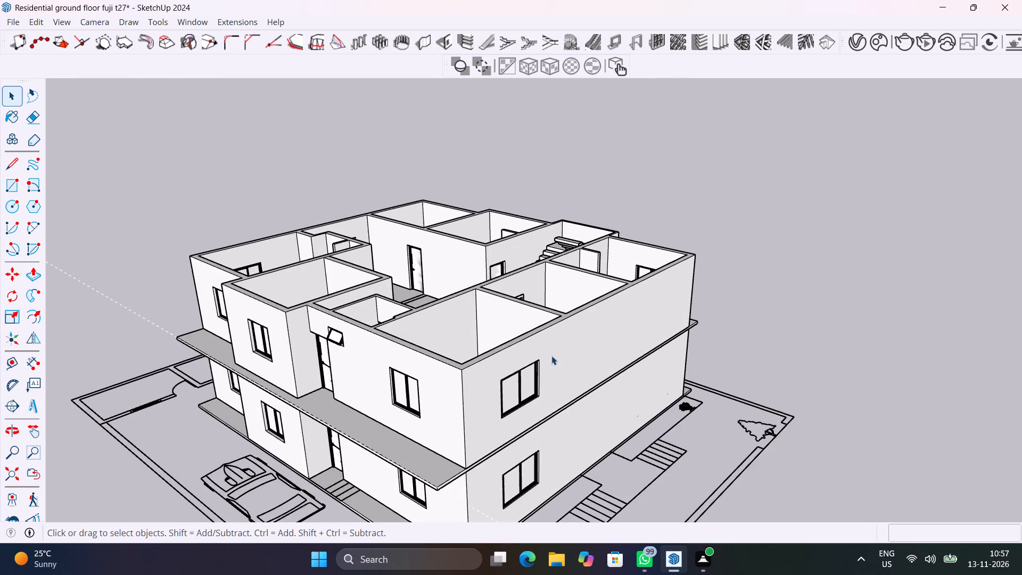
{"action": "scroll", "coordinate": [551, 356], "scroll_direction": "up", "scroll_amount": 1, "text": "shift"}
{"action": "middle_click_drag", "start_coordinate": [551, 356], "coordinate": [955, 525], "text": "shift"}
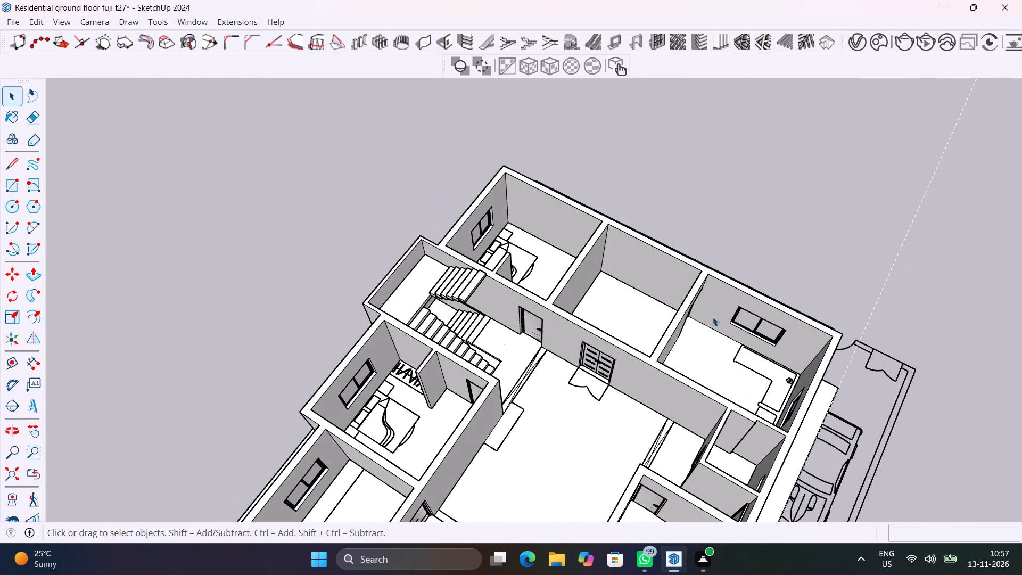
{"action": "scroll", "coordinate": [670, 277], "scroll_direction": "up", "scroll_amount": 9}
{"action": "middle_click_drag", "start_coordinate": [645, 298], "coordinate": [563, 453], "text": "shift"}
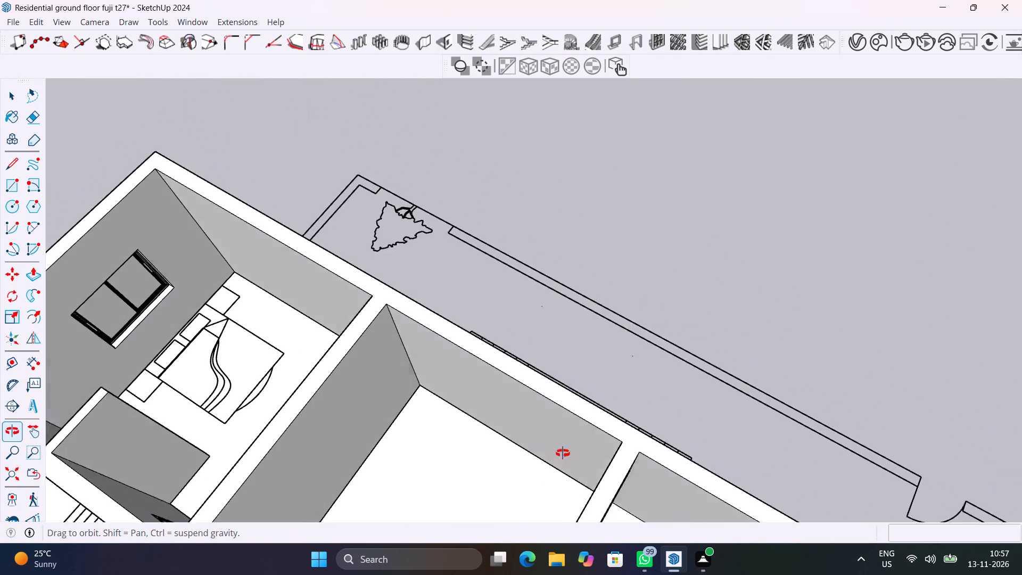
{"action": "middle_click_drag", "start_coordinate": [563, 453], "coordinate": [661, 363], "text": "shift"}
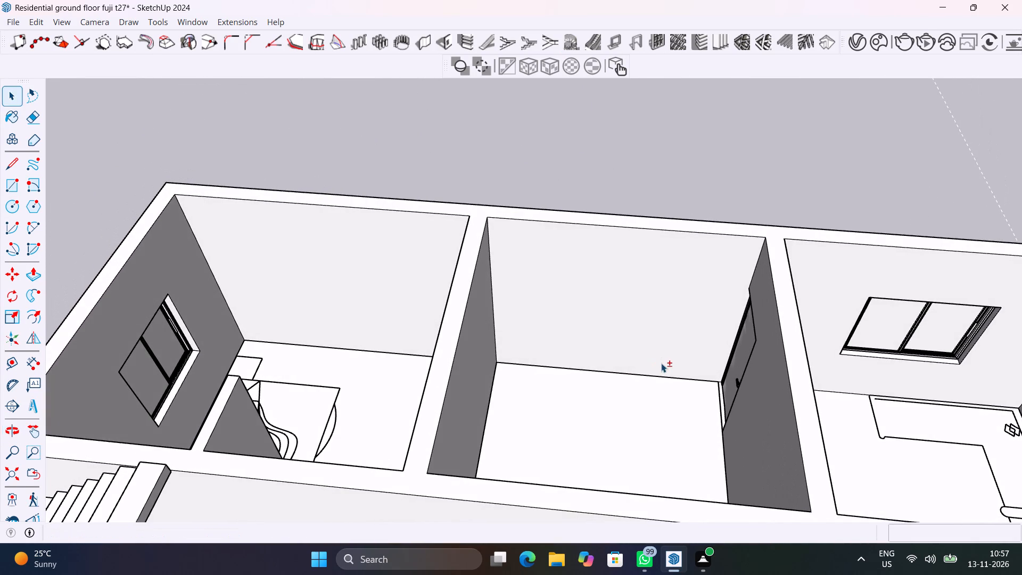
{"action": "scroll", "coordinate": [661, 363], "scroll_direction": "down", "scroll_amount": 3}
{"action": "scroll", "coordinate": [700, 351], "scroll_direction": "up", "scroll_amount": 3}
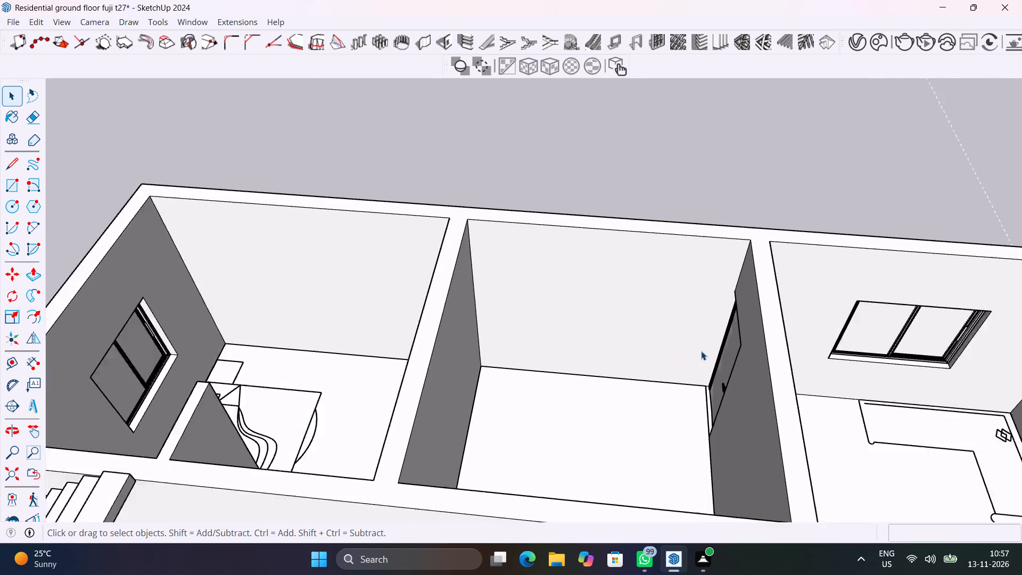
{"action": "scroll", "coordinate": [701, 351], "scroll_direction": "up", "scroll_amount": 2}
{"action": "middle_click_drag", "start_coordinate": [698, 358], "coordinate": [788, 436], "text": "shift"}
{"action": "scroll", "coordinate": [788, 436], "scroll_direction": "up", "scroll_amount": 1}
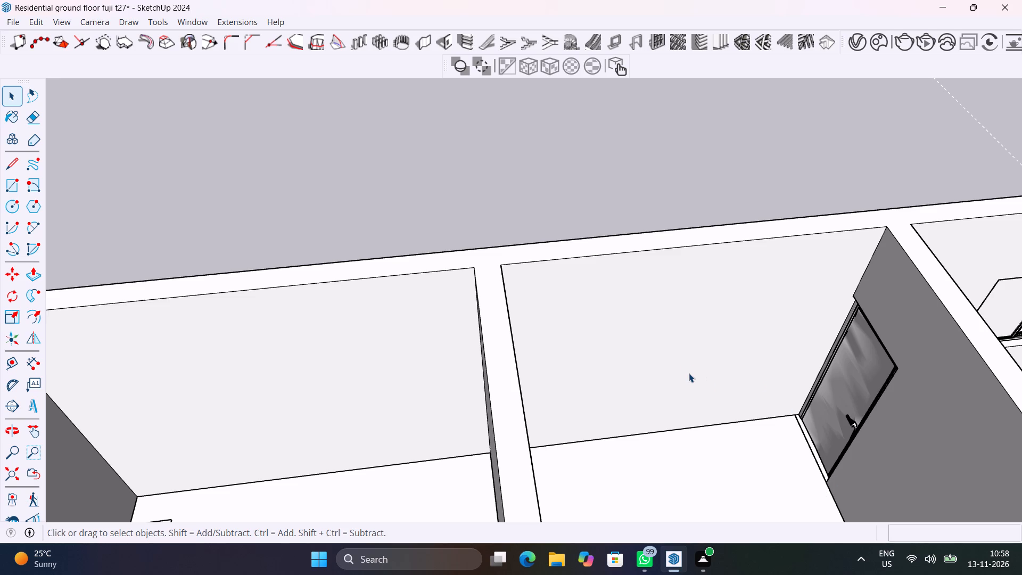
{"action": "scroll", "coordinate": [689, 375], "scroll_direction": "down", "scroll_amount": 18}
{"action": "scroll", "coordinate": [712, 393], "scroll_direction": "up", "scroll_amount": 18}
Examine the side wall and its windows from outside, along with the upper-floor rooms behind it, including the windowless middle room.
{"action": "middle_click_drag", "start_coordinate": [694, 401], "coordinate": [597, 574]}
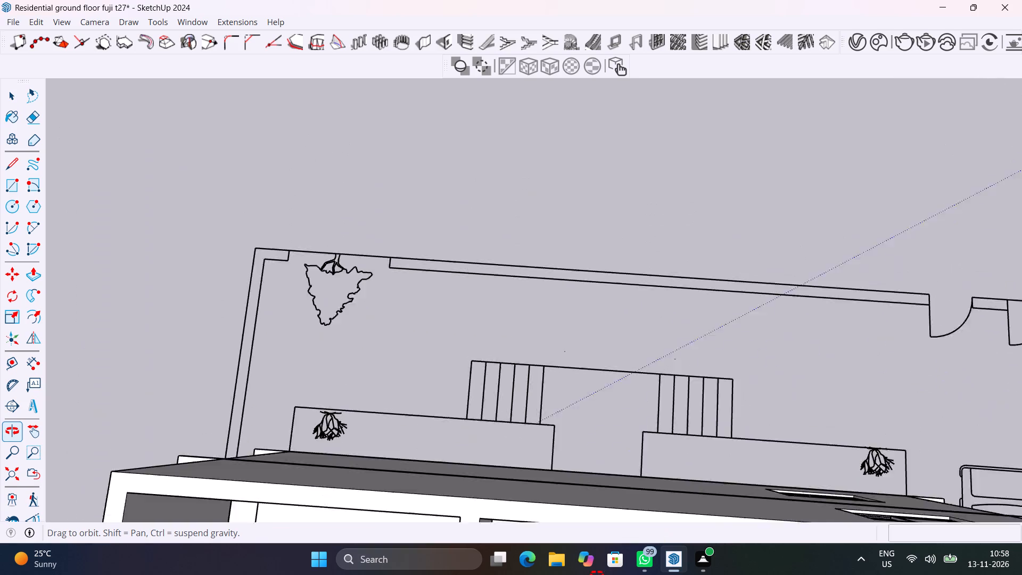
{"action": "middle_click_drag", "start_coordinate": [597, 574], "coordinate": [703, 349]}
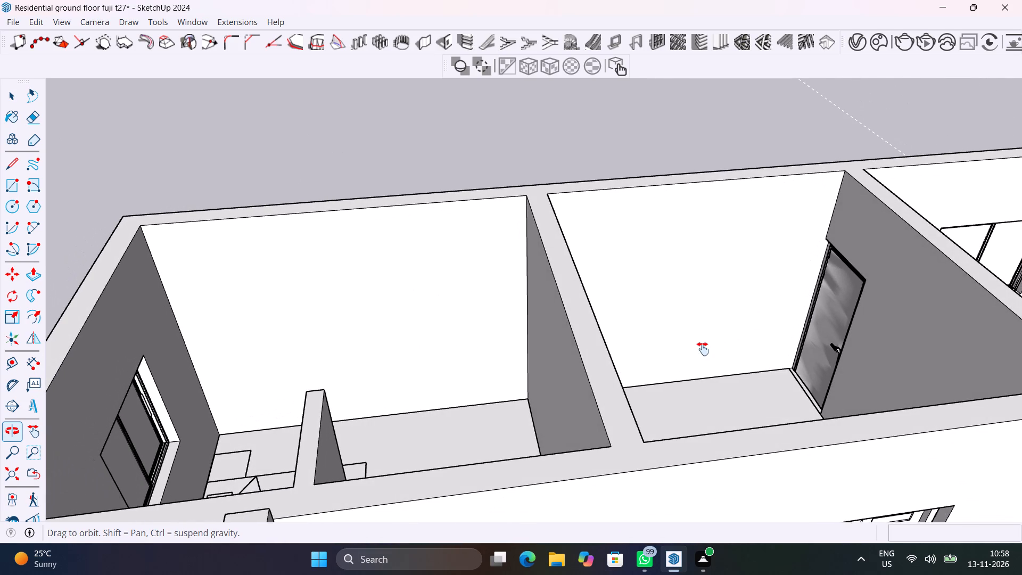
{"action": "middle_click_drag", "start_coordinate": [703, 349], "coordinate": [79, 480]}
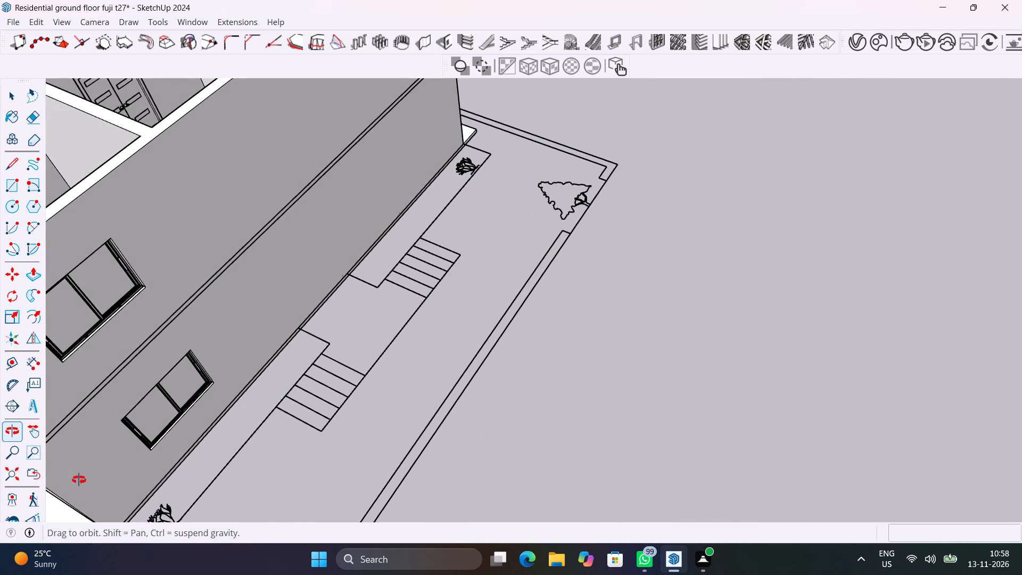
{"action": "middle_click_drag", "start_coordinate": [79, 480], "coordinate": [57, 450]}
{"action": "scroll", "coordinate": [244, 404], "scroll_direction": "down", "scroll_amount": 5}
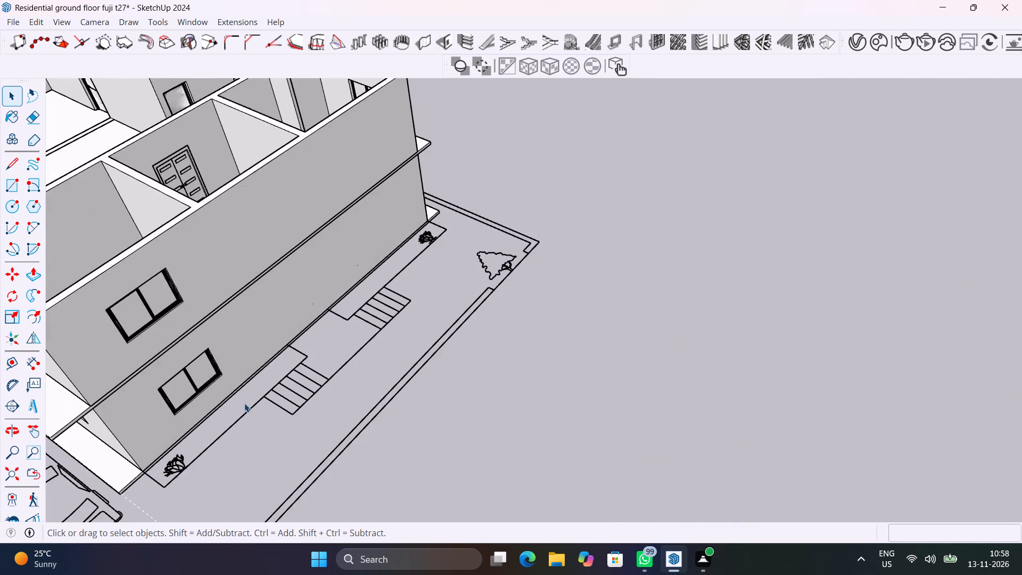
{"action": "scroll", "coordinate": [244, 403], "scroll_direction": "down", "scroll_amount": 3}
{"action": "middle_click_drag", "start_coordinate": [253, 413], "coordinate": [164, 505], "text": "shift"}
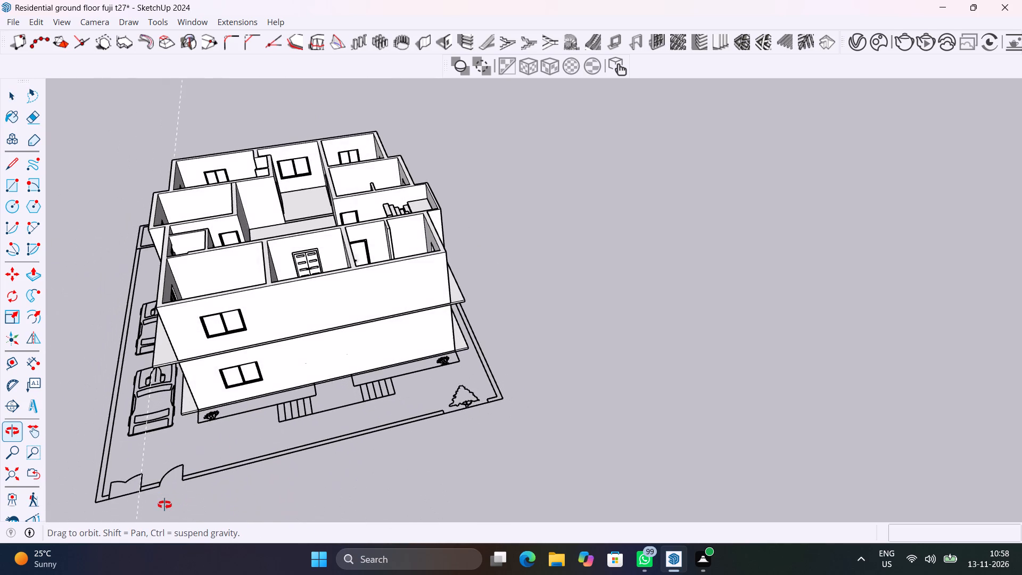
{"action": "middle_click_drag", "start_coordinate": [164, 505], "coordinate": [481, 574], "text": "shift"}
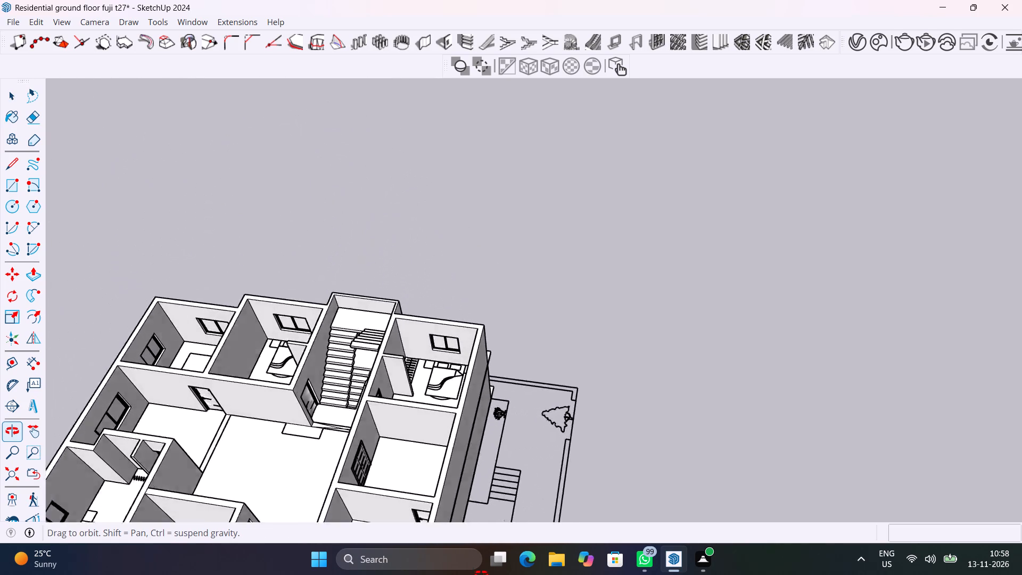
{"action": "middle_click_drag", "start_coordinate": [481, 574], "coordinate": [294, 477], "text": "shift"}
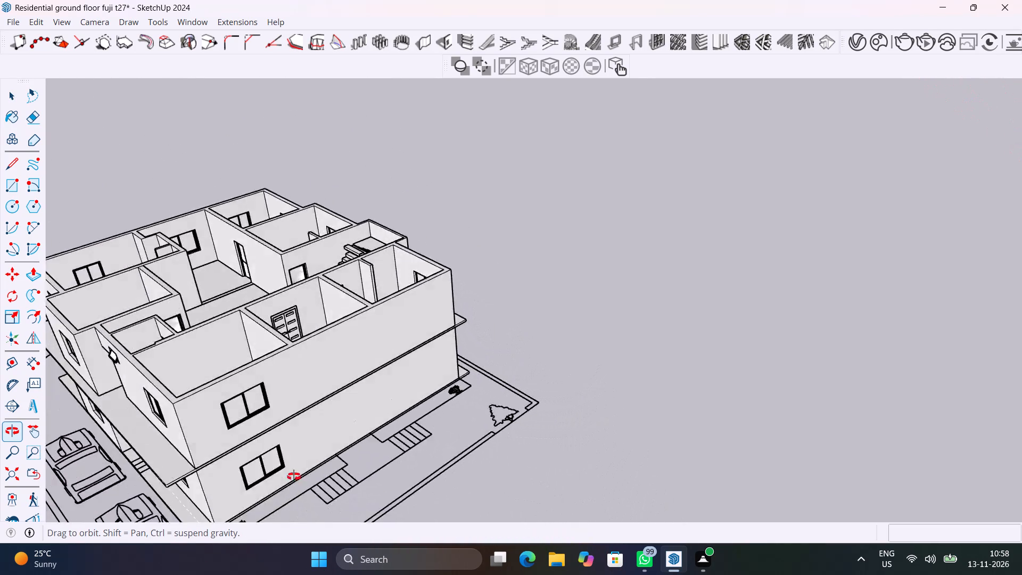
{"action": "middle_click_drag", "start_coordinate": [294, 477], "coordinate": [134, 471], "text": "shift"}
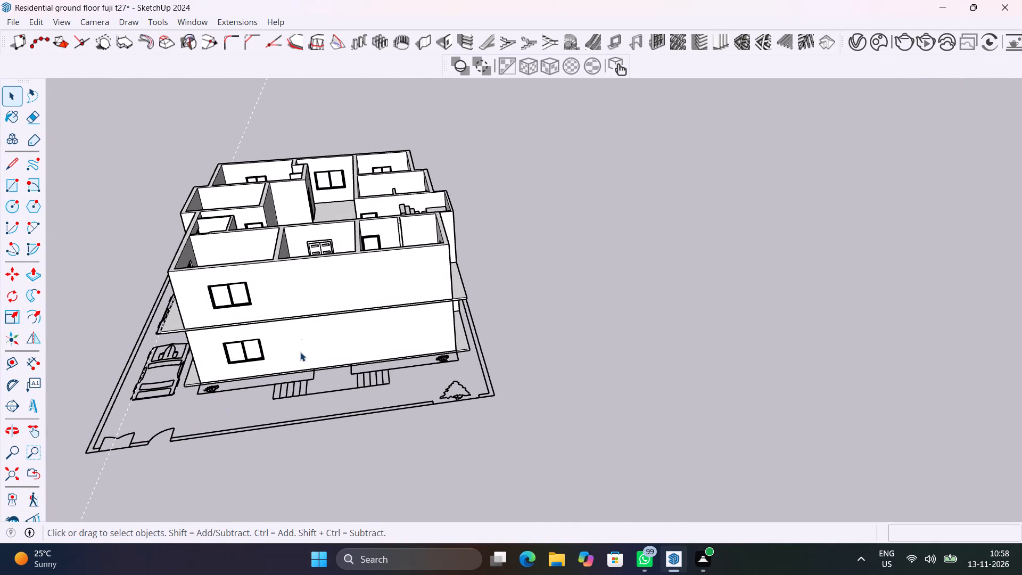
{"action": "scroll", "coordinate": [315, 263], "scroll_direction": "up", "scroll_amount": 9}
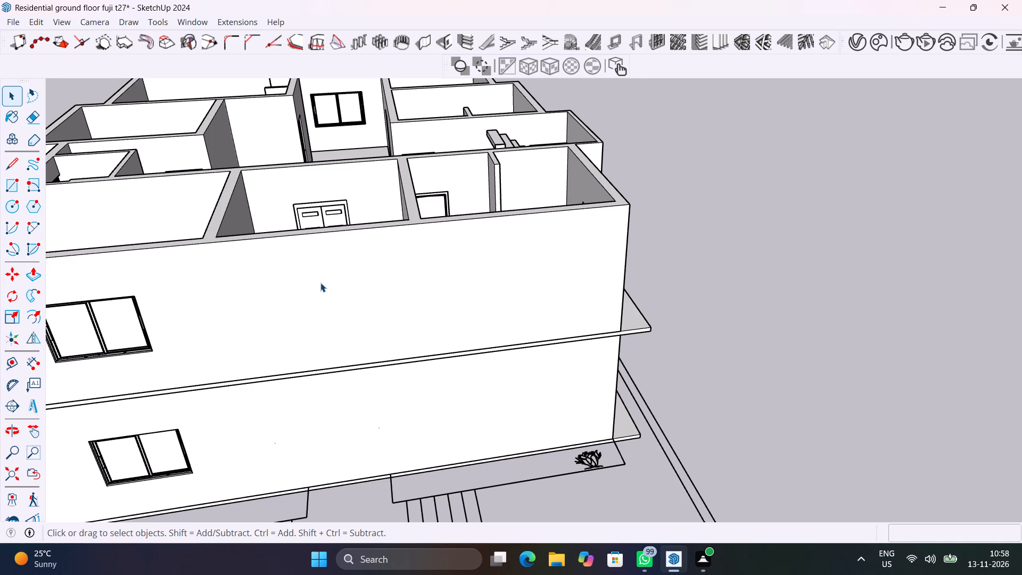
{"action": "scroll", "coordinate": [320, 283], "scroll_direction": "down", "scroll_amount": 11}
{"action": "middle_click_drag", "start_coordinate": [307, 340], "coordinate": [599, 280]}
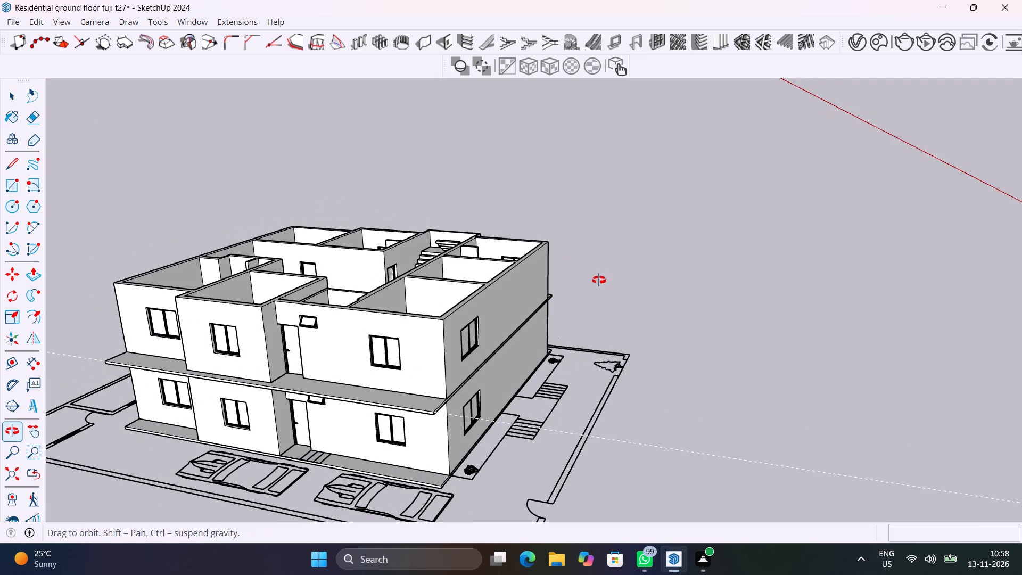
{"action": "middle_click_drag", "start_coordinate": [599, 280], "coordinate": [585, 319]}
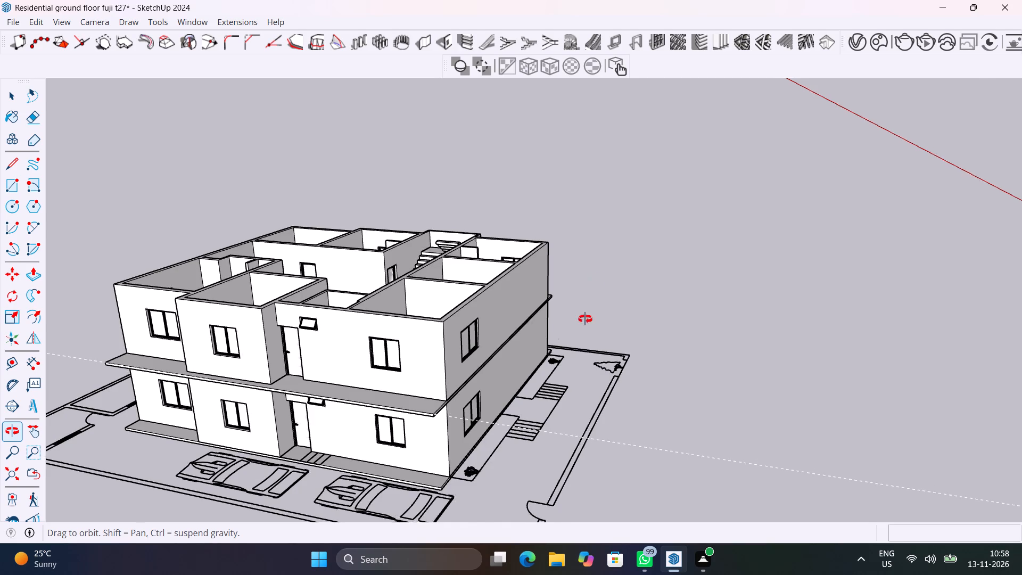
{"action": "middle_click_drag", "start_coordinate": [585, 319], "coordinate": [577, 415]}
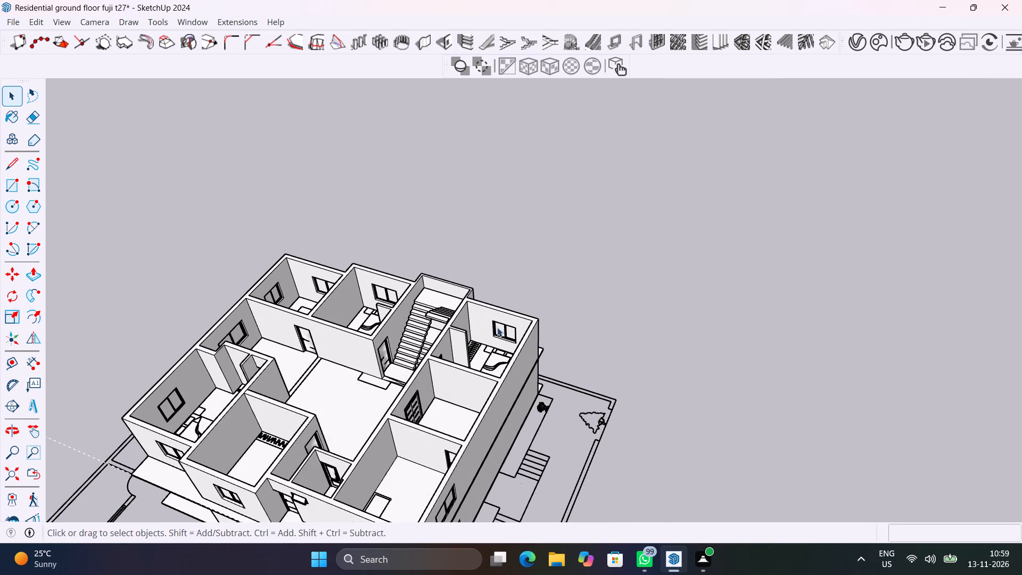
{"action": "scroll", "coordinate": [501, 323], "scroll_direction": "up", "scroll_amount": 8}
{"action": "middle_click_drag", "start_coordinate": [489, 368], "coordinate": [692, 363]}
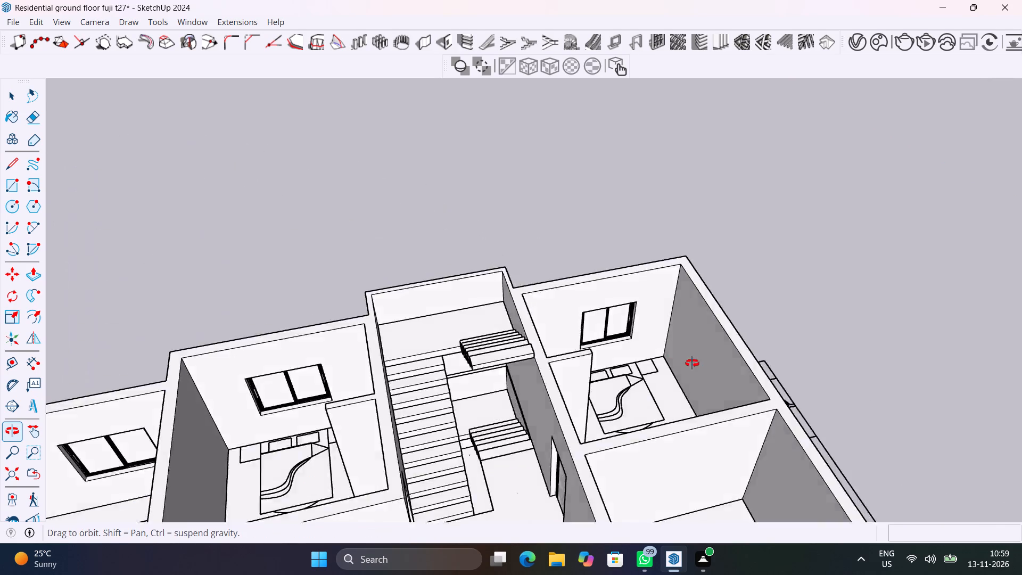
{"action": "middle_click_drag", "start_coordinate": [692, 363], "coordinate": [452, 353]}
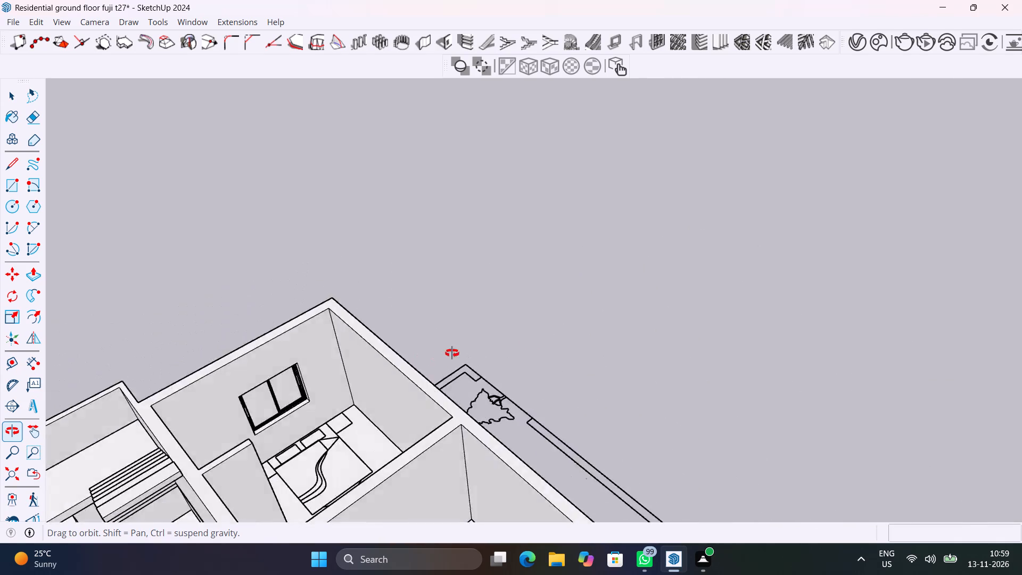
{"action": "middle_click_drag", "start_coordinate": [452, 353], "coordinate": [637, 336]}
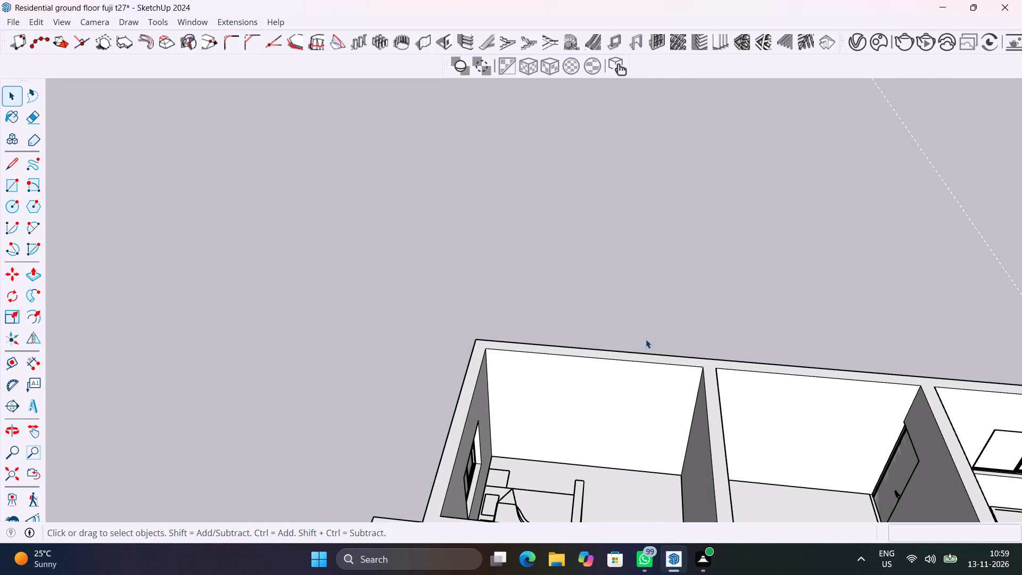
Open the upper-floor walls for editing and place vertical guides on the windowless room's outer wall, 4' from the bedroom-side corner and 4' further along.
{"action": "scroll", "coordinate": [745, 354], "scroll_direction": "up", "scroll_amount": 2}
{"action": "middle_click_drag", "start_coordinate": [809, 418], "coordinate": [589, 336]}
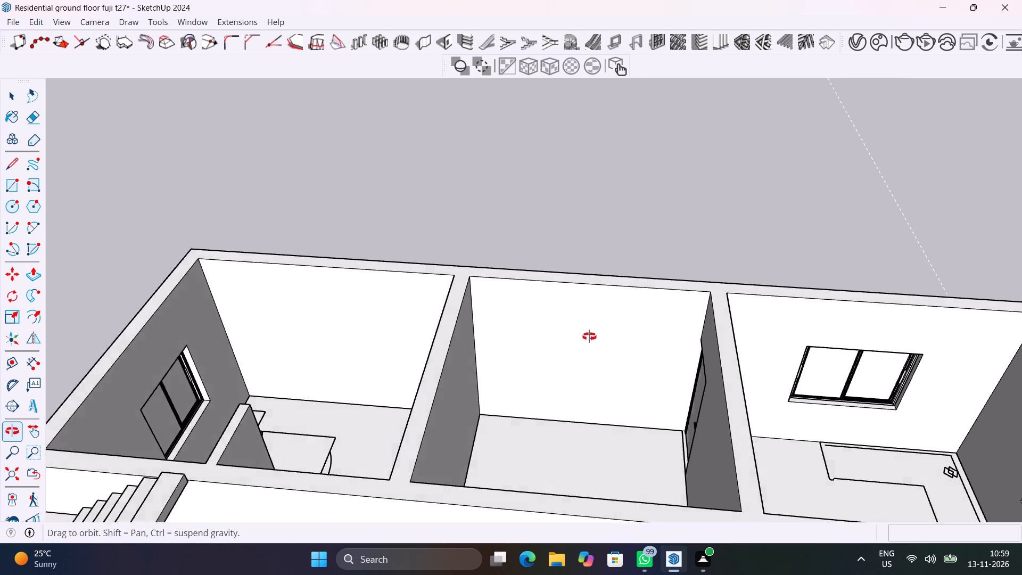
{"action": "middle_click_drag", "start_coordinate": [589, 336], "coordinate": [590, 337]}
{"action": "double_click", "coordinate": [619, 363]}
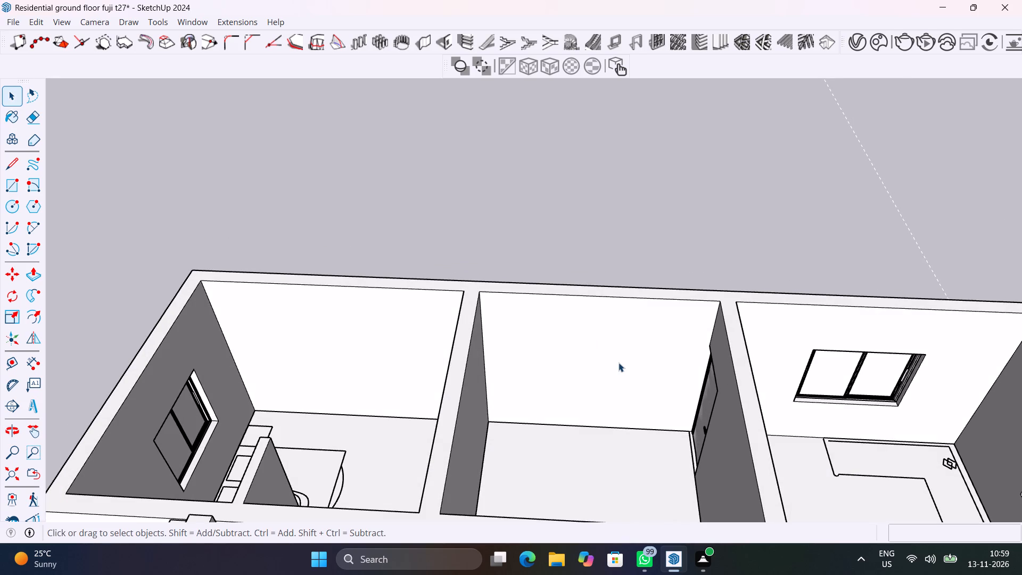
{"action": "scroll", "coordinate": [619, 363], "scroll_direction": "up", "scroll_amount": 4}
{"action": "key", "text": "t"}
{"action": "left_click", "coordinate": [415, 350]}
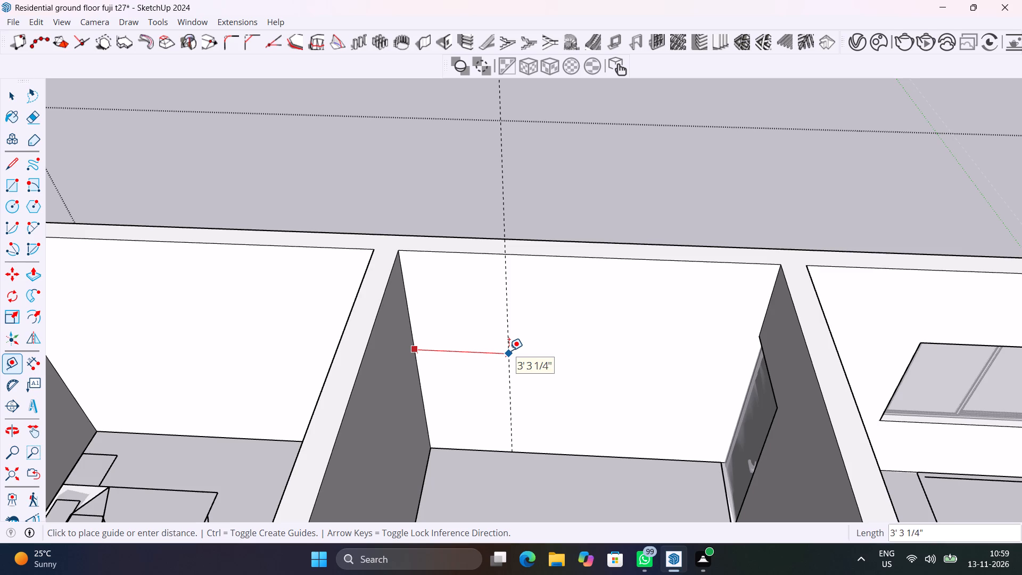
{"action": "type", "text": "4'"}
{"action": "key", "text": "Return"}
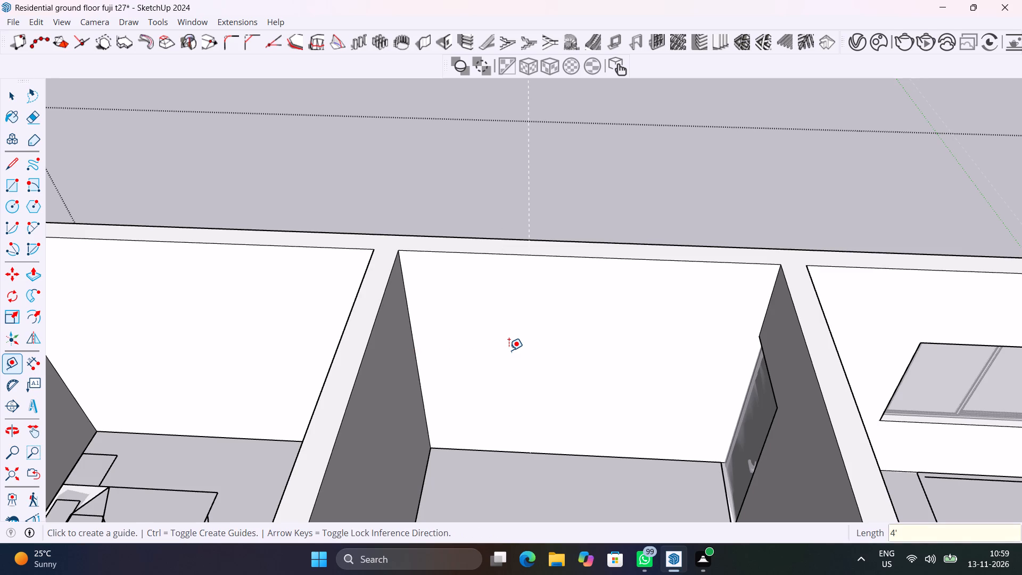
{"action": "middle_click_drag", "start_coordinate": [587, 376], "coordinate": [628, 399]}
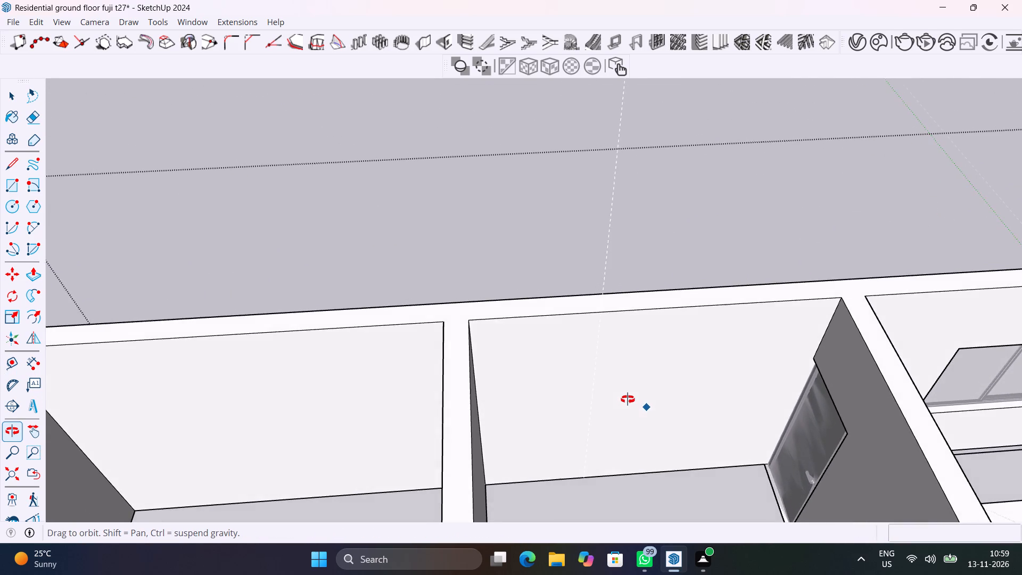
{"action": "middle_click_drag", "start_coordinate": [628, 399], "coordinate": [612, 393]}
{"action": "left_click", "coordinate": [571, 380]}
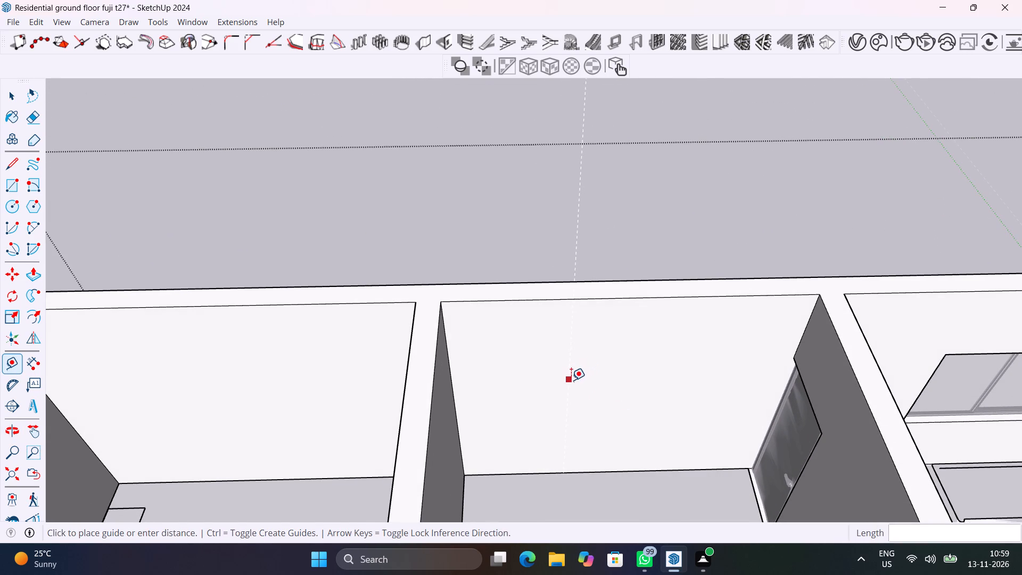
{"action": "type", "text": "4'"}
{"action": "key", "text": "Return"}
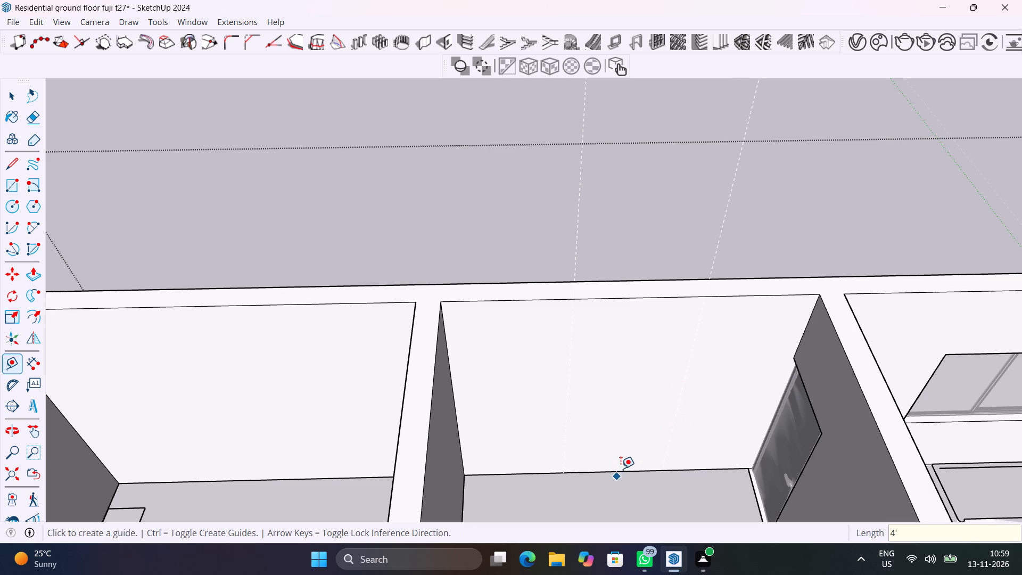
Place horizontal guides on the same wall face, 3' above the floor edge and another 4' above that.
{"action": "left_click", "coordinate": [623, 470]}
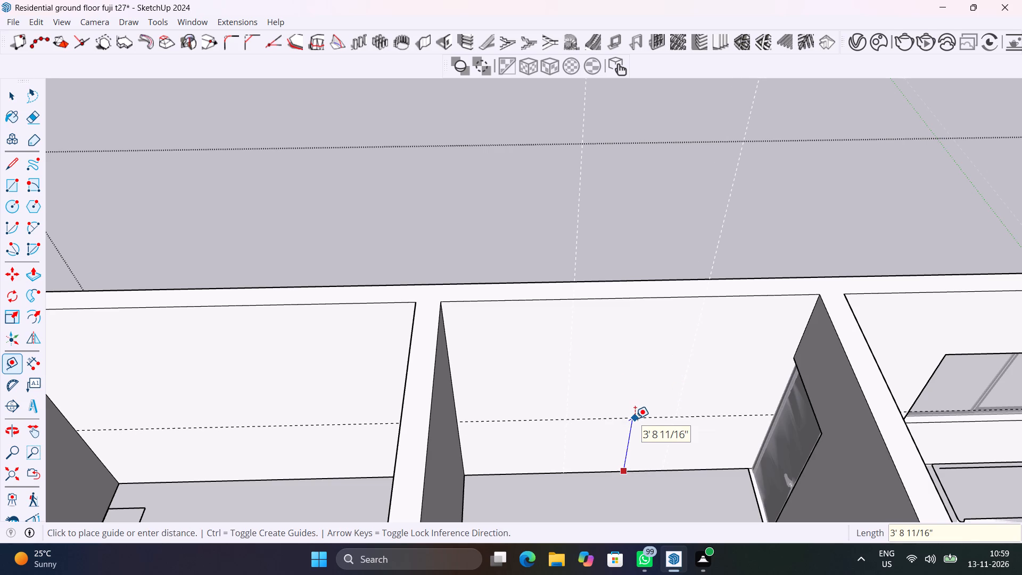
{"action": "type", "text": "3'"}
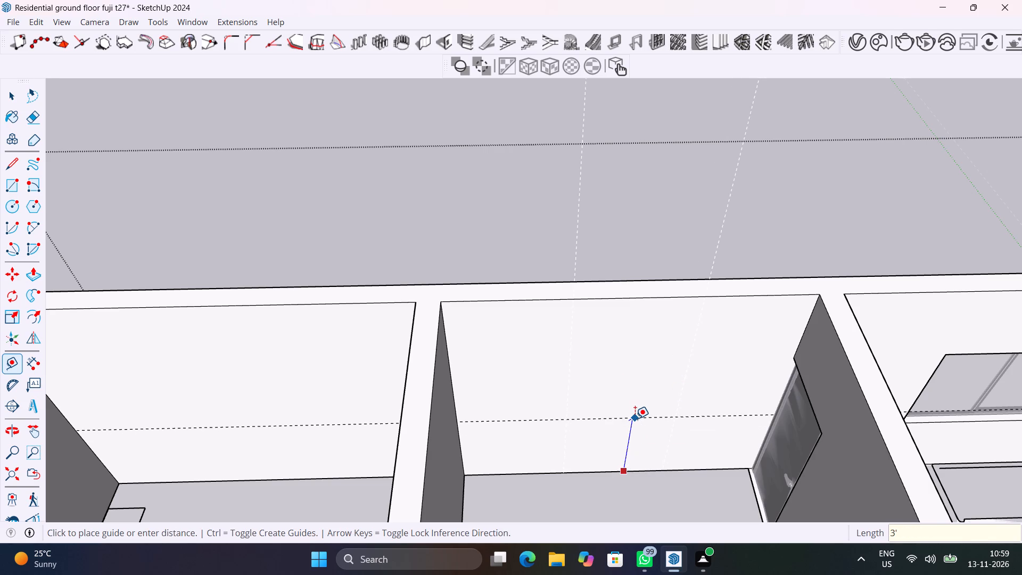
{"action": "key", "text": "Return"}
{"action": "left_click", "coordinate": [633, 430]}
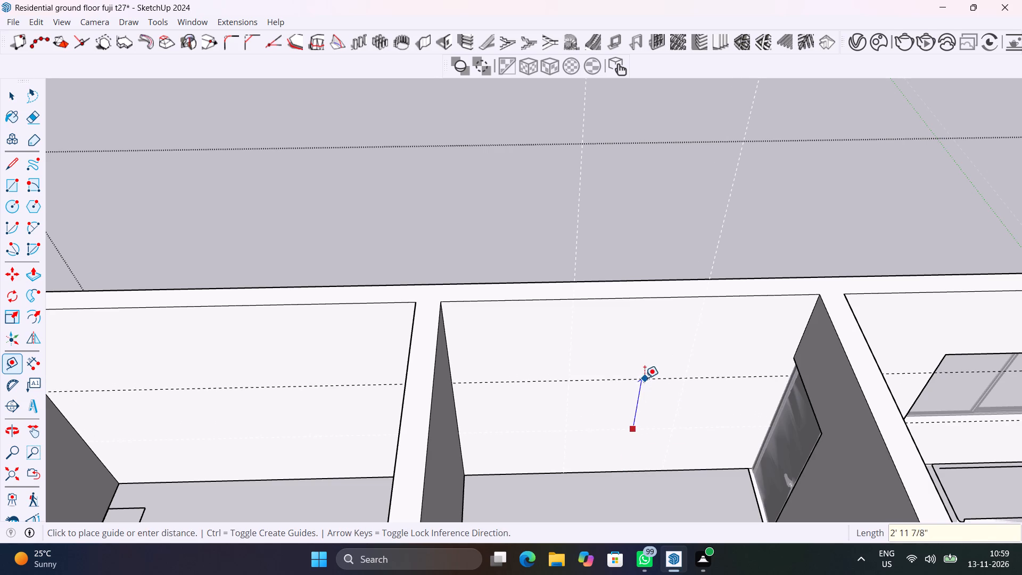
{"action": "key", "text": "4"}
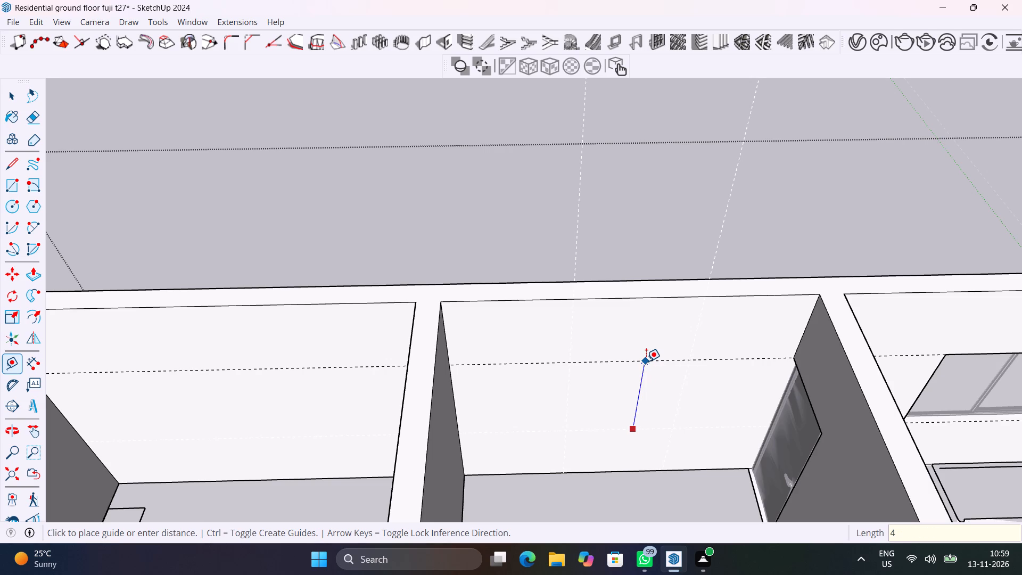
{"action": "key", "text": "apostrophe"}
{"action": "key", "text": "Return"}
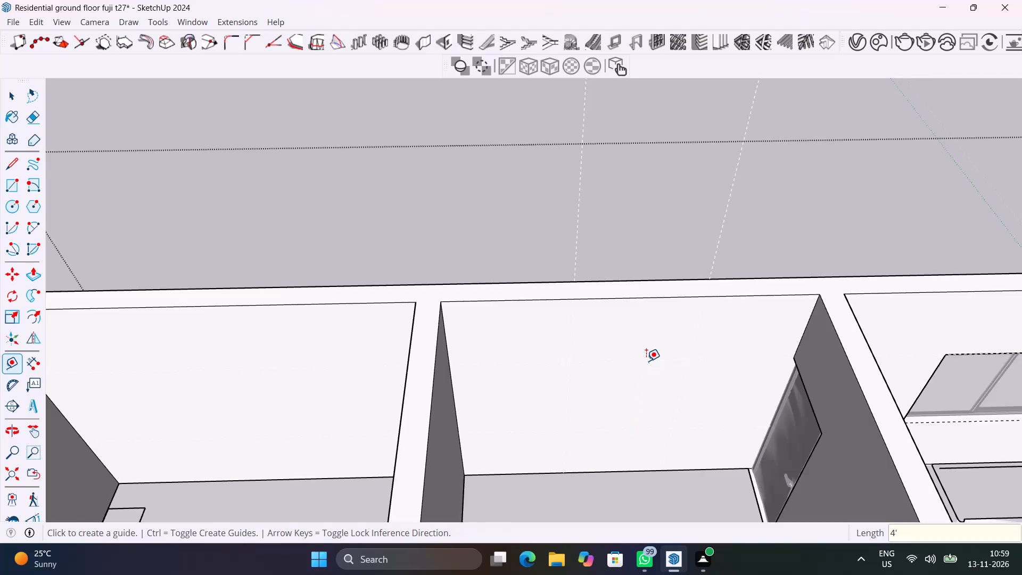
Cut a window opening in the windowless room's outer wall by pushing a rectangle drawn between the guides 9" through the wall.
{"action": "key", "text": "r"}
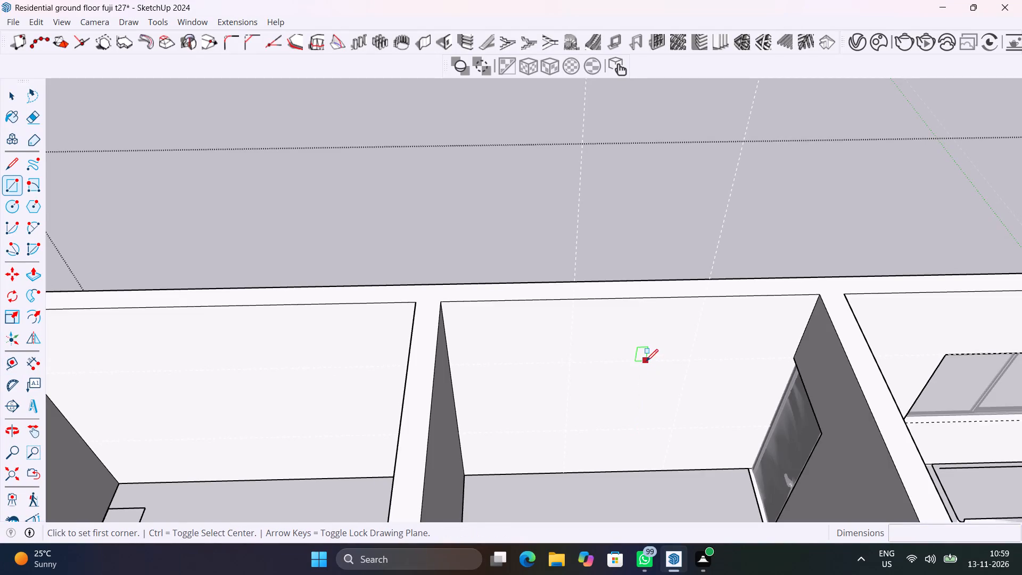
{"action": "left_click", "coordinate": [570, 362]}
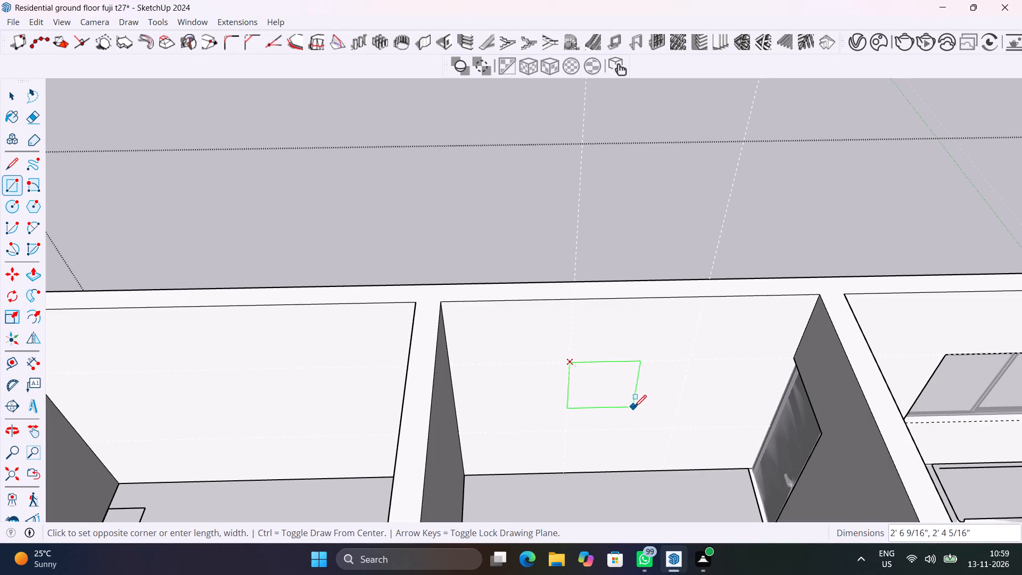
{"action": "left_click", "coordinate": [674, 428]}
{"action": "key", "text": "space"}
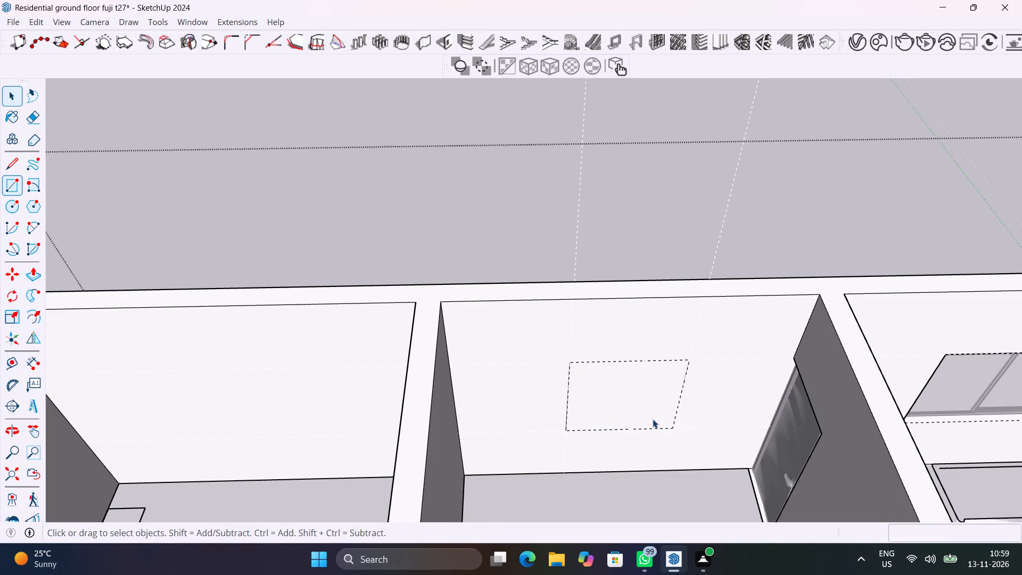
{"action": "left_click", "coordinate": [653, 418]}
{"action": "key", "text": "p"}
{"action": "left_click", "coordinate": [653, 418]}
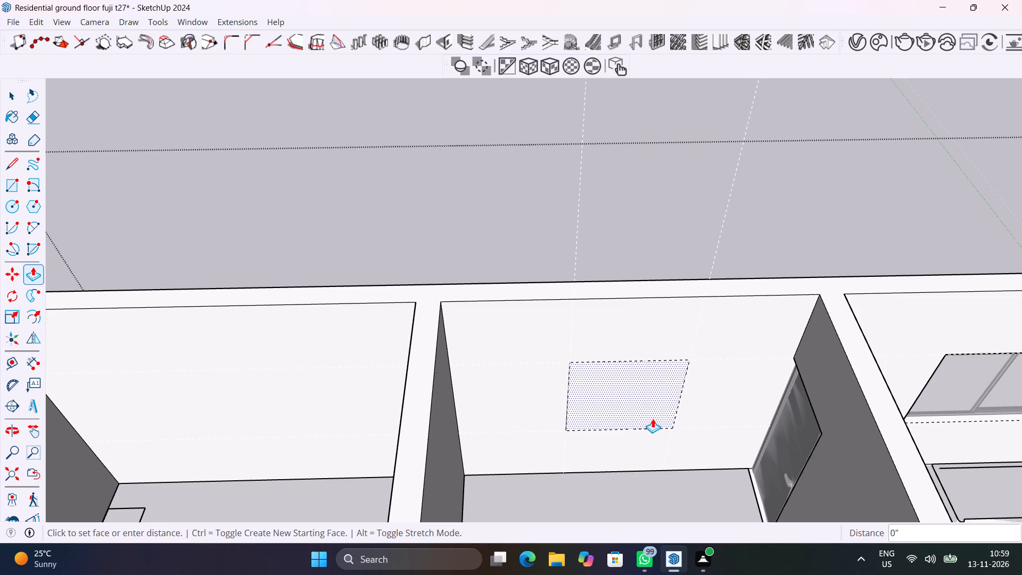
{"action": "left_click", "coordinate": [631, 390]}
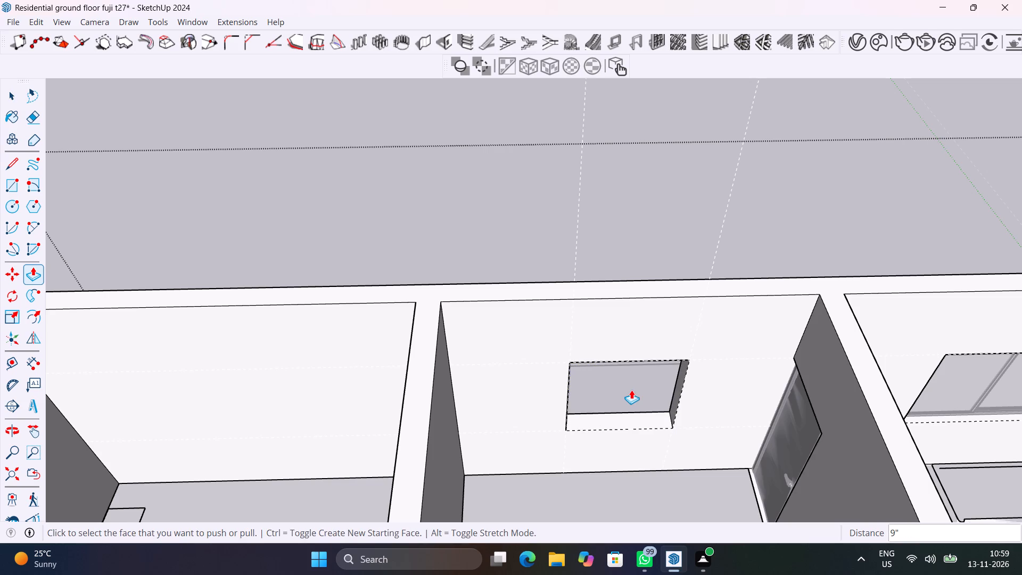
{"action": "key", "text": "space"}
{"action": "left_click", "coordinate": [631, 235]}
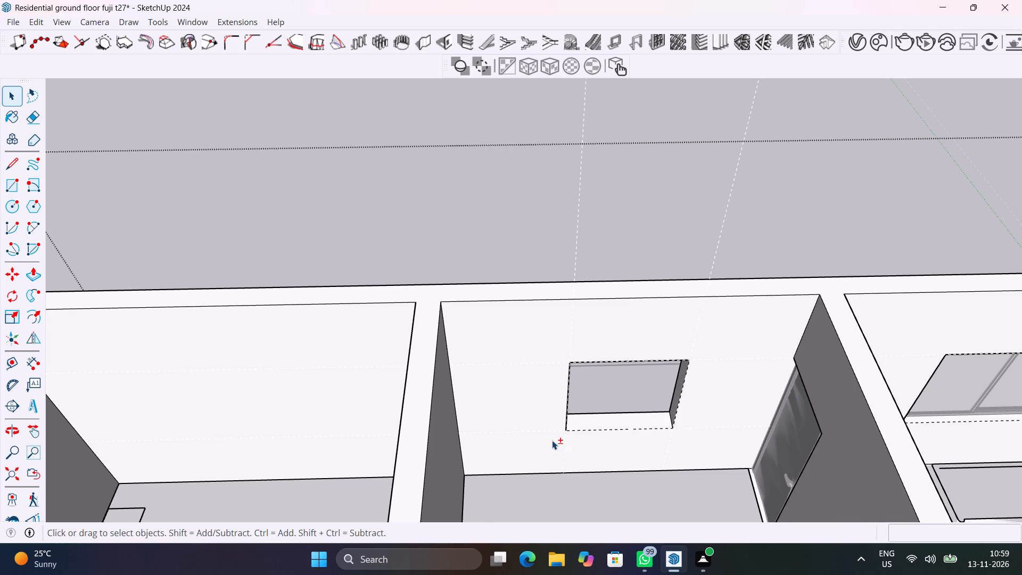
Close the upper-floor walls and examine the new opening from outside, along with the ground-floor wall beneath it.
{"action": "middle_click_drag", "start_coordinate": [551, 441], "coordinate": [945, 569], "text": "shift"}
{"action": "scroll", "coordinate": [765, 297], "scroll_direction": "up", "scroll_amount": 1, "text": "shift"}
{"action": "middle_click_drag", "start_coordinate": [761, 307], "coordinate": [866, 273], "text": "shift"}
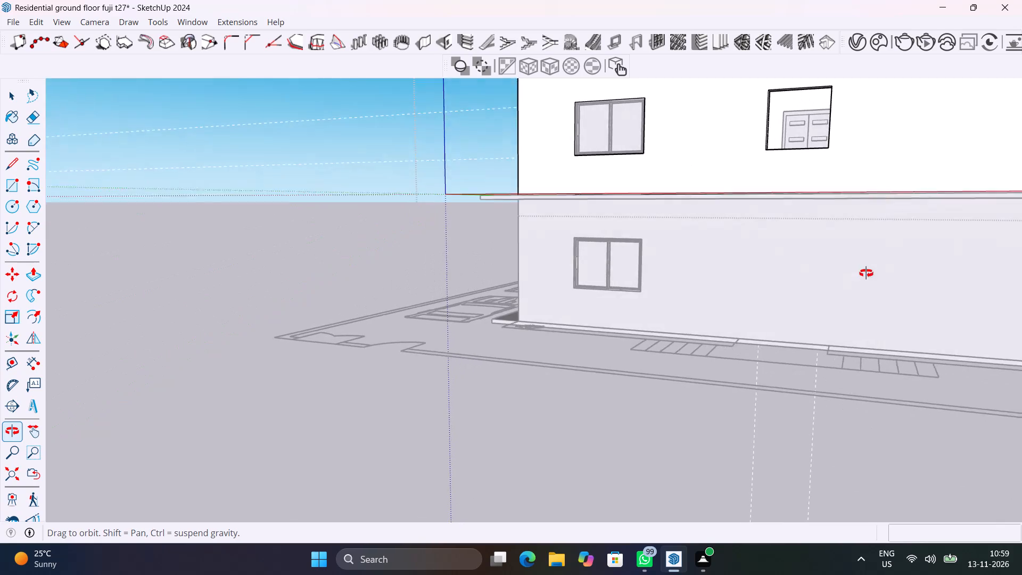
{"action": "middle_click_drag", "start_coordinate": [866, 273], "coordinate": [882, 520], "text": "shift"}
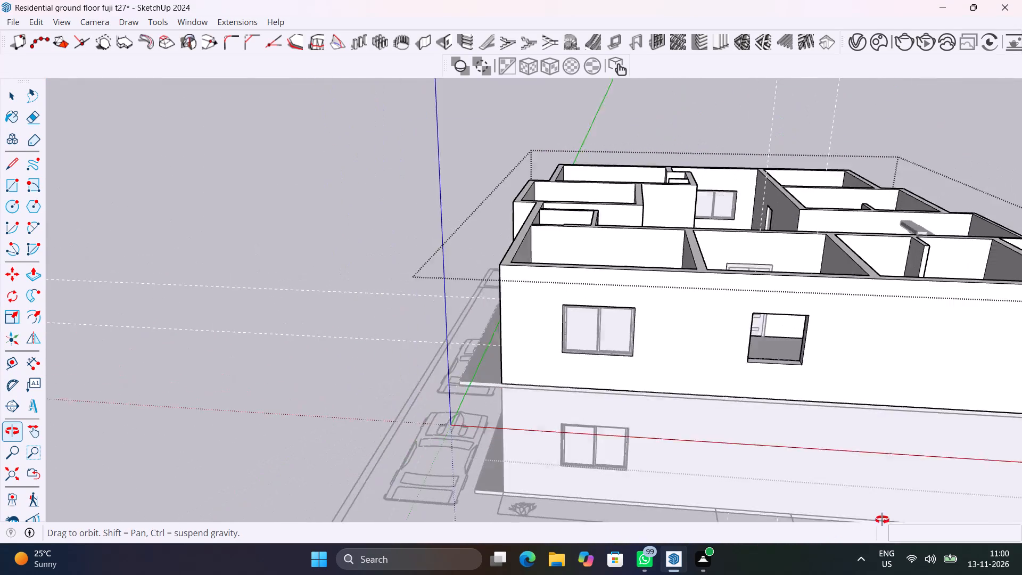
{"action": "middle_click_drag", "start_coordinate": [882, 520], "coordinate": [865, 436], "text": "shift"}
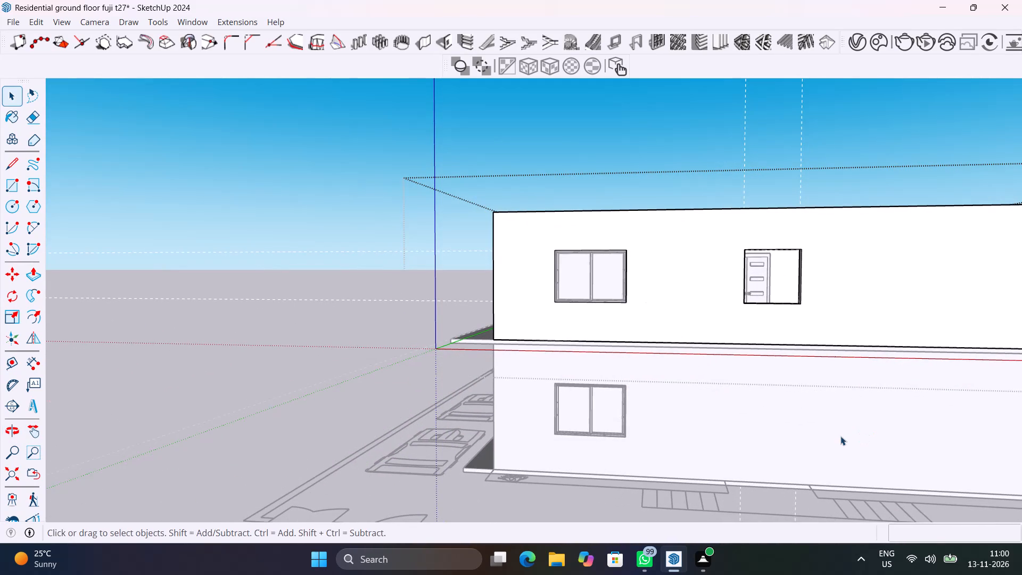
{"action": "type", "text": "kk"}
{"action": "left_click", "coordinate": [329, 396]}
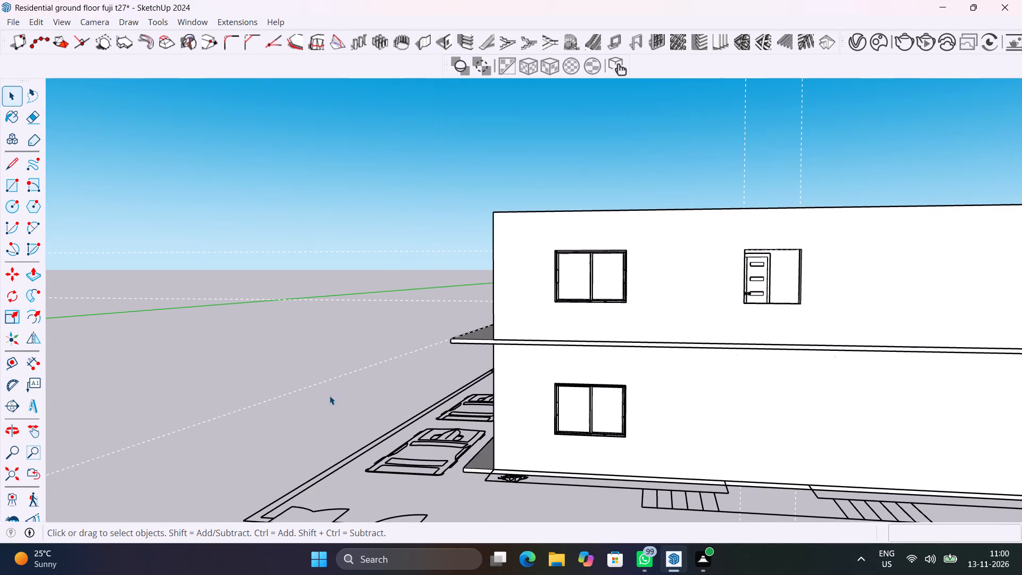
{"action": "middle_click_drag", "start_coordinate": [407, 475], "coordinate": [741, 487]}
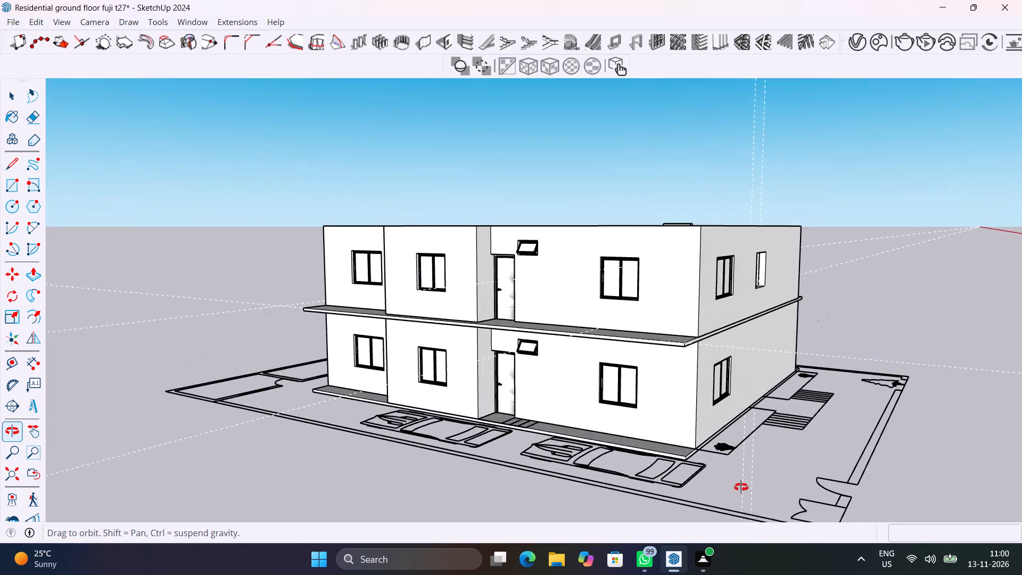
{"action": "middle_click_drag", "start_coordinate": [741, 487], "coordinate": [744, 470]}
{"action": "scroll", "coordinate": [755, 408], "scroll_direction": "up", "scroll_amount": 19}
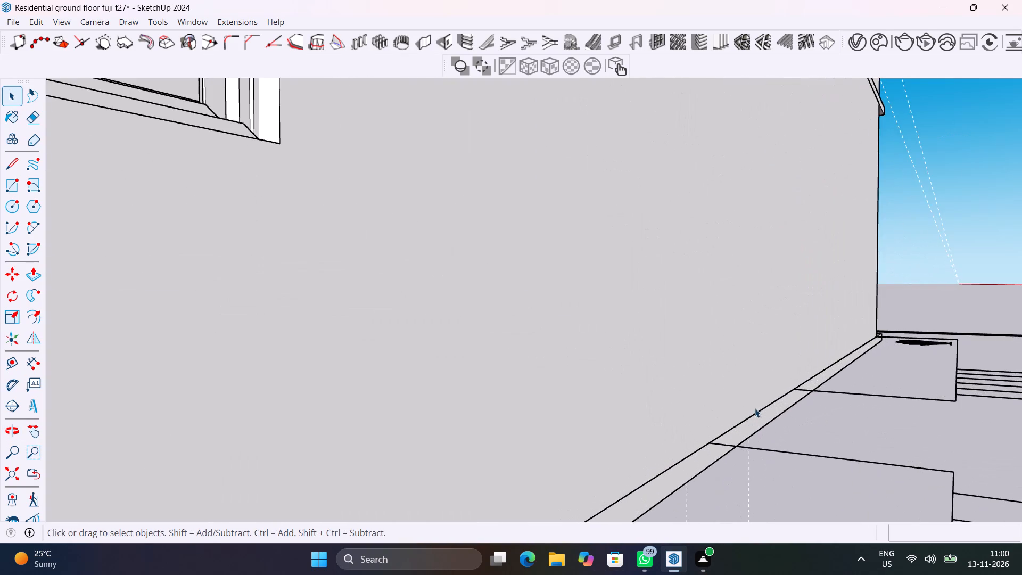
{"action": "middle_click_drag", "start_coordinate": [755, 408], "coordinate": [485, 462]}
{"action": "scroll", "coordinate": [485, 462], "scroll_direction": "down", "scroll_amount": 2}
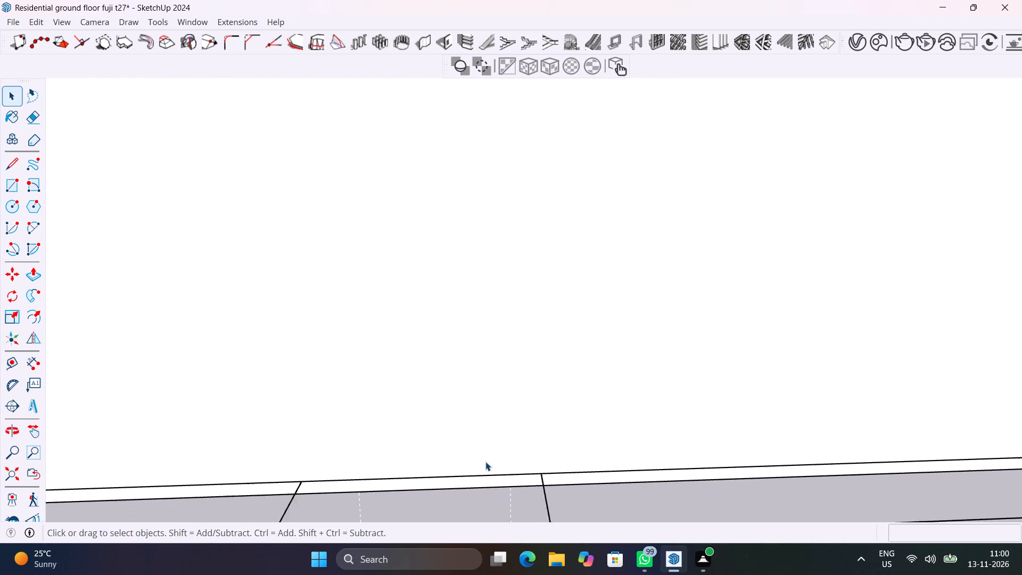
{"action": "scroll", "coordinate": [485, 462], "scroll_direction": "down", "scroll_amount": 14}
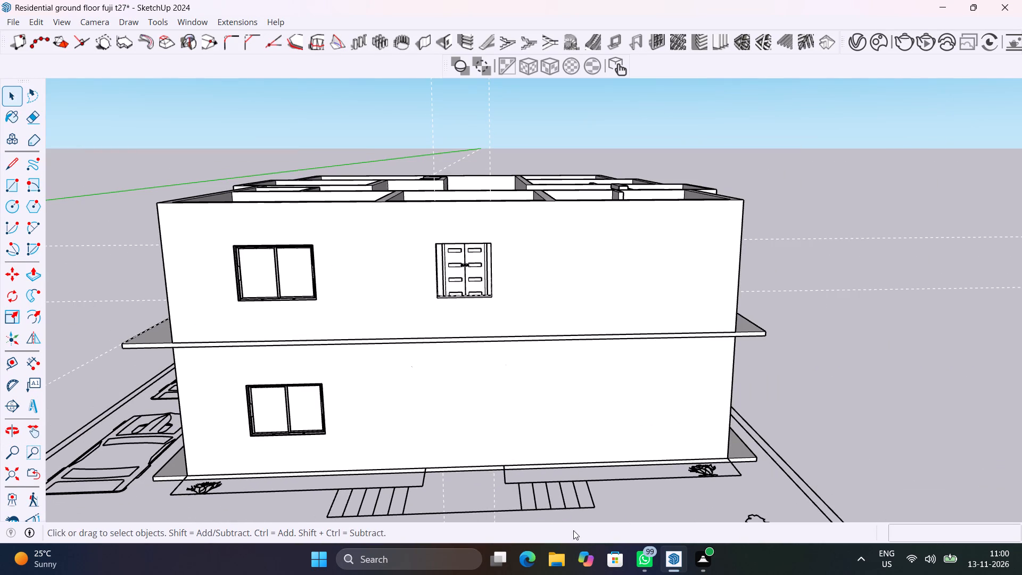
{"action": "middle_click_drag", "start_coordinate": [477, 410], "coordinate": [536, 466], "text": "shift"}
{"action": "scroll", "coordinate": [536, 466], "scroll_direction": "up", "scroll_amount": 1}
Open the ground-floor walls for editing and place vertical guides 18' 6" from the wall's far corner, aligned with the upper opening, and 4' further along.
{"action": "left_click", "coordinate": [533, 455]}
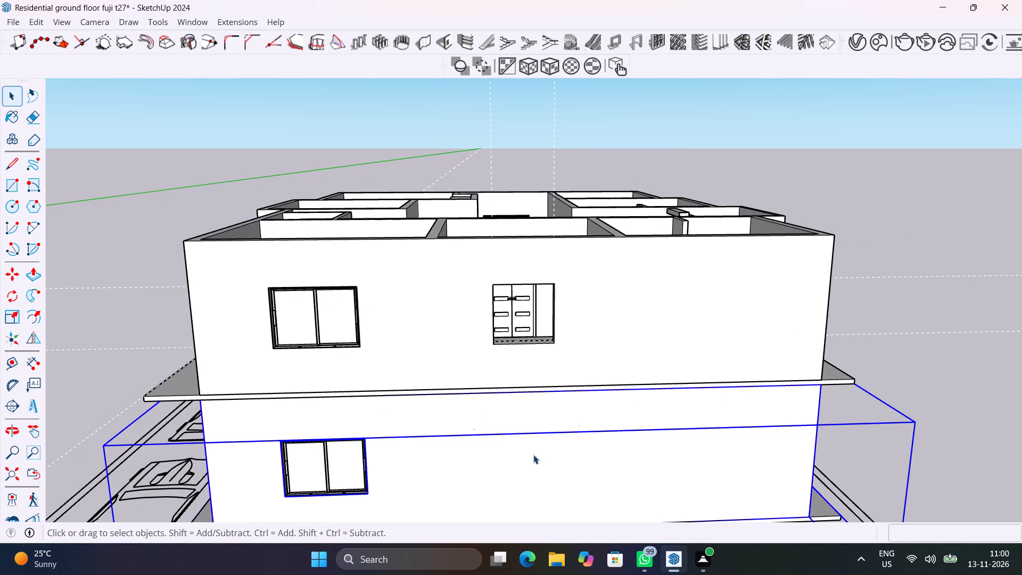
{"action": "double_click", "coordinate": [533, 455]}
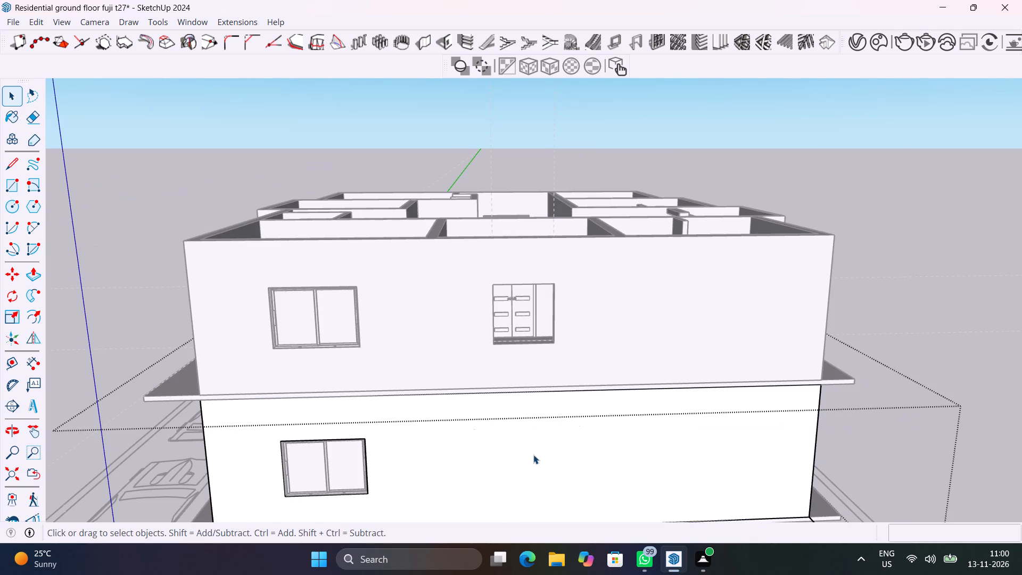
{"action": "key", "text": "t"}
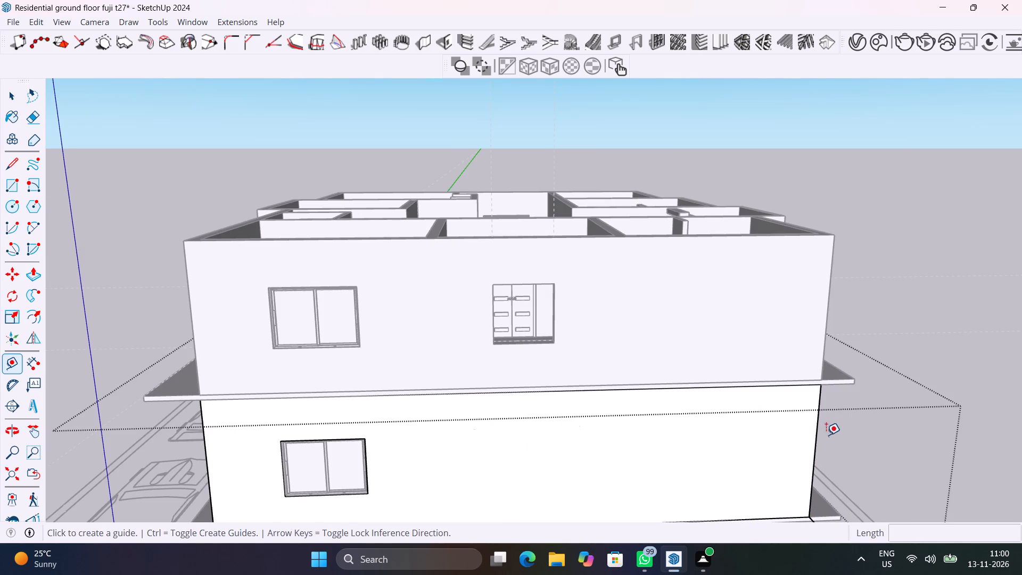
{"action": "left_click", "coordinate": [818, 440]}
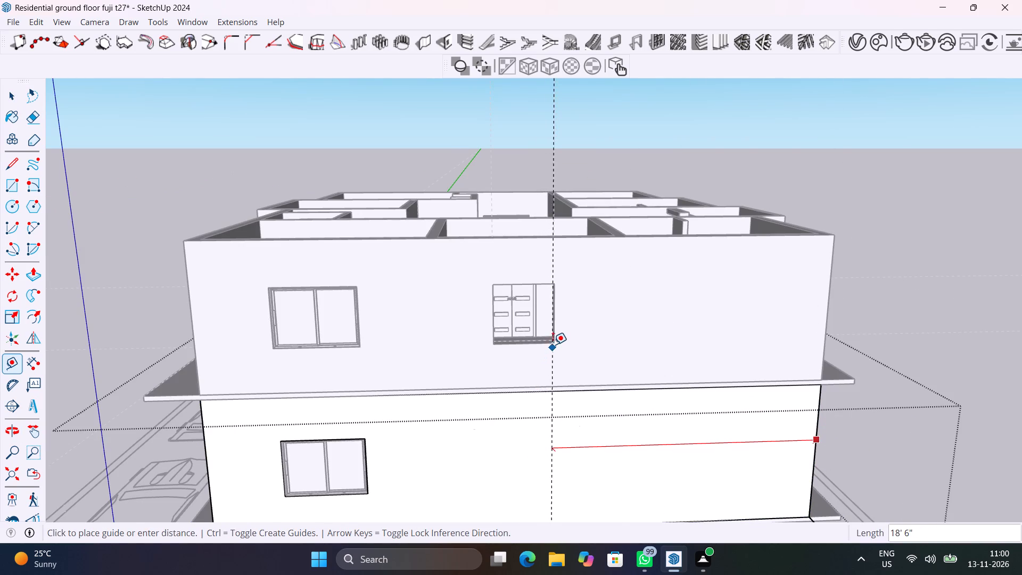
{"action": "left_click", "coordinate": [553, 340]}
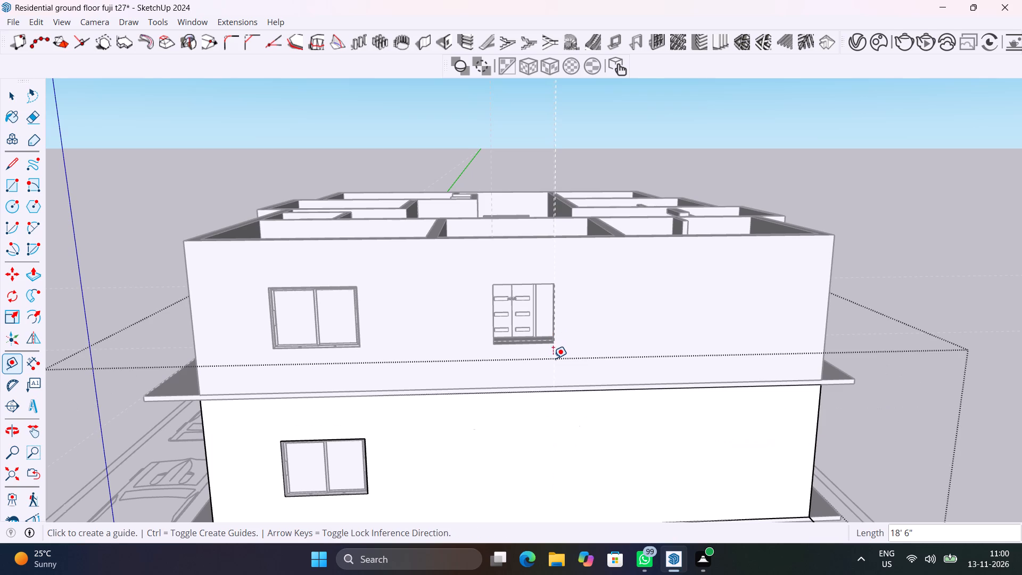
{"action": "left_click", "coordinate": [553, 373]}
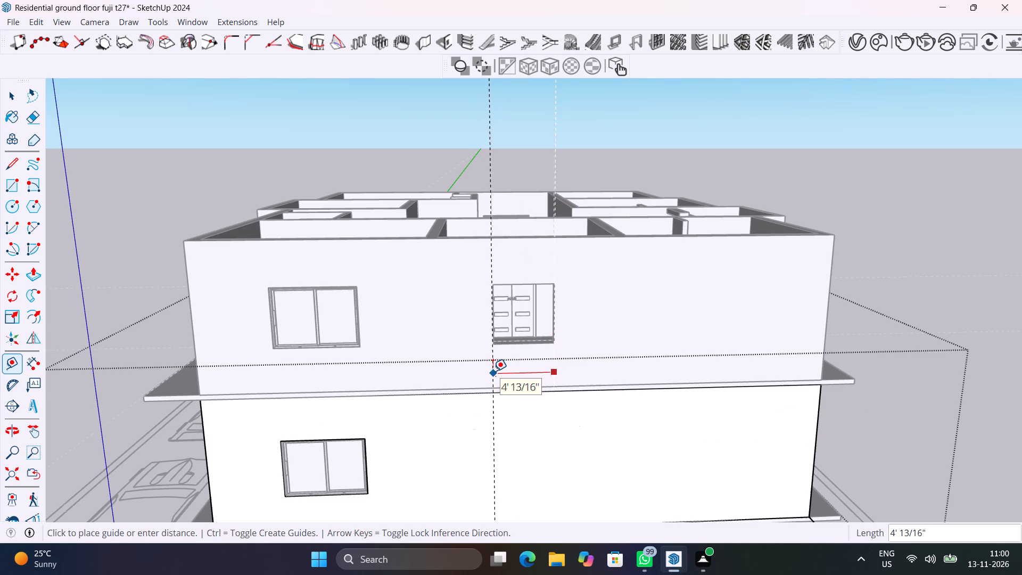
{"action": "type", "text": "4'"}
{"action": "key", "text": "Return"}
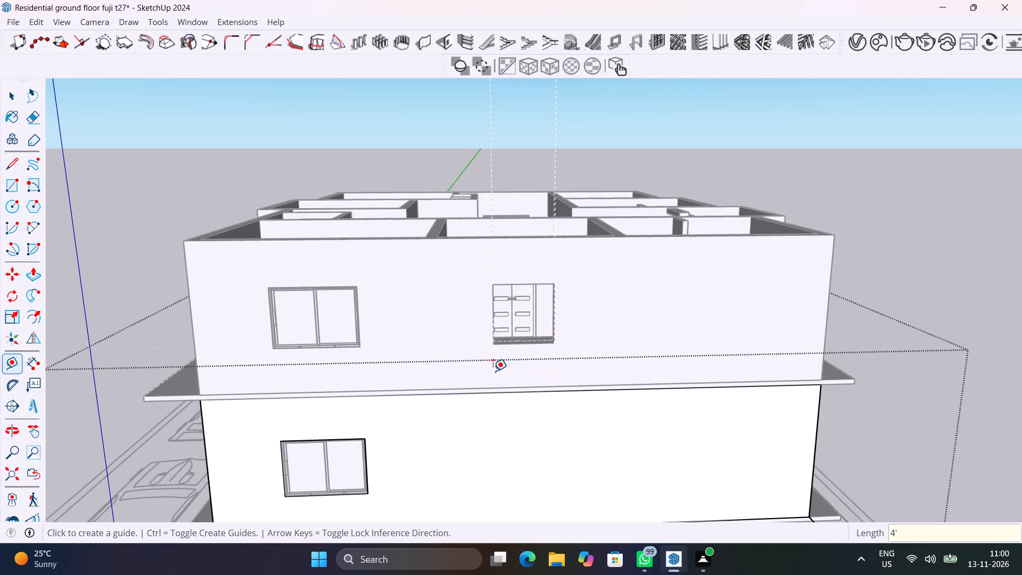
Place horizontal guides on the ground-floor side wall, 3' above its bottom edge and another 4' above that, level with the existing window's top.
{"action": "scroll", "coordinate": [493, 371], "scroll_direction": "down", "scroll_amount": 4}
{"action": "scroll", "coordinate": [521, 494], "scroll_direction": "up", "scroll_amount": 9}
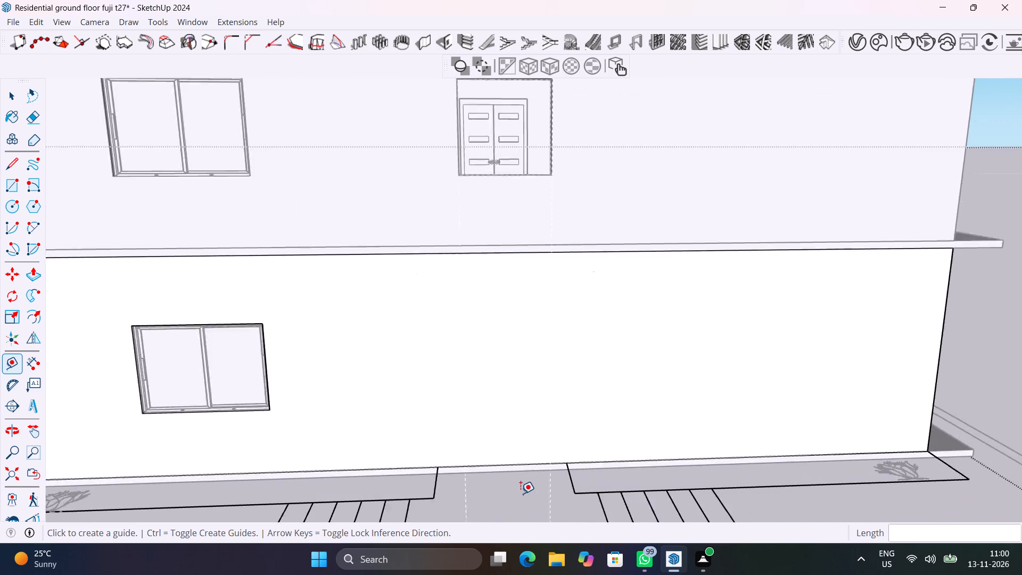
{"action": "scroll", "coordinate": [521, 494], "scroll_direction": "up", "scroll_amount": 2}
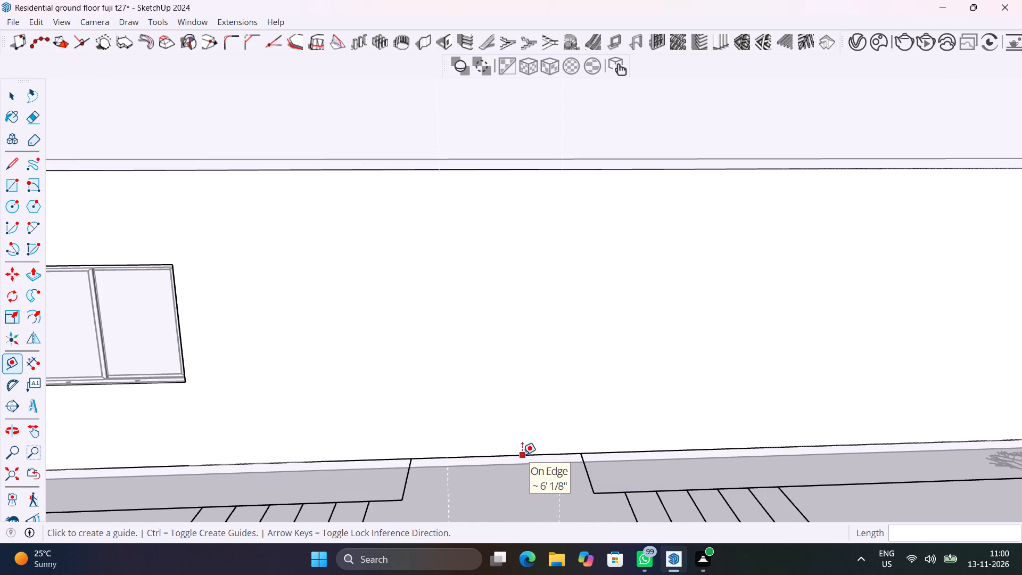
{"action": "left_click", "coordinate": [522, 455]}
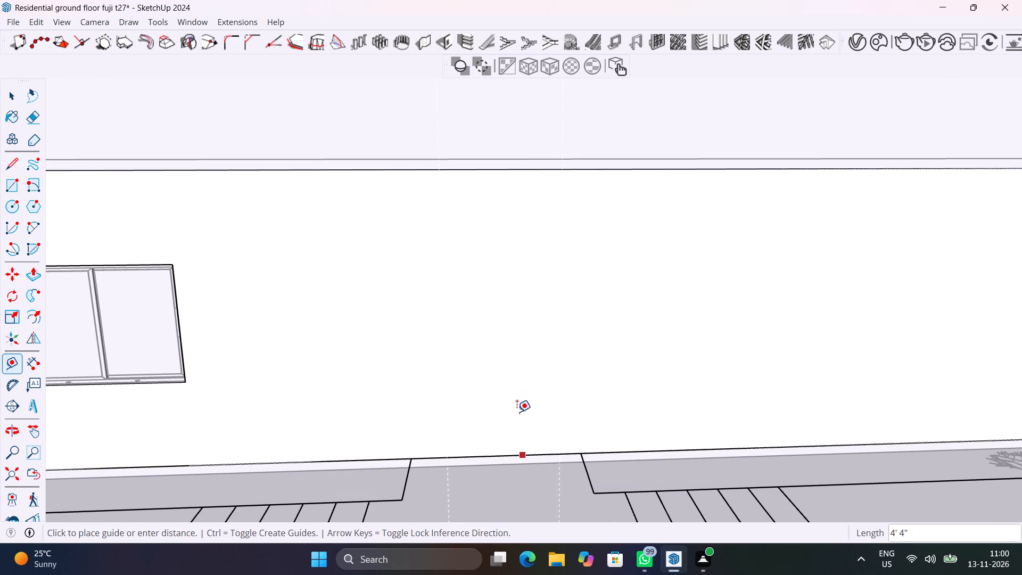
{"action": "type", "text": "3'"}
{"action": "key", "text": "Return"}
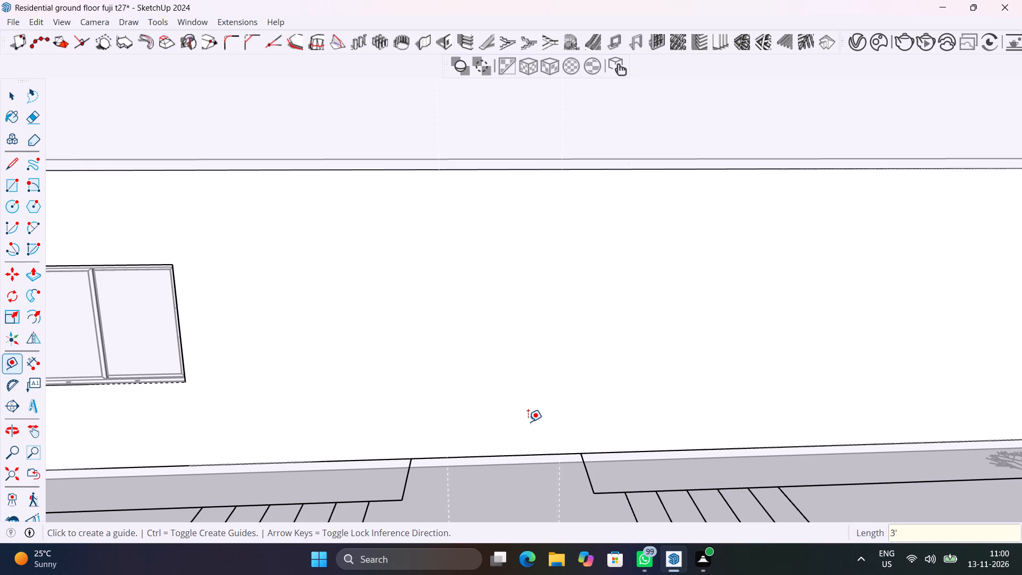
{"action": "middle_click_drag", "start_coordinate": [531, 423], "coordinate": [756, 473]}
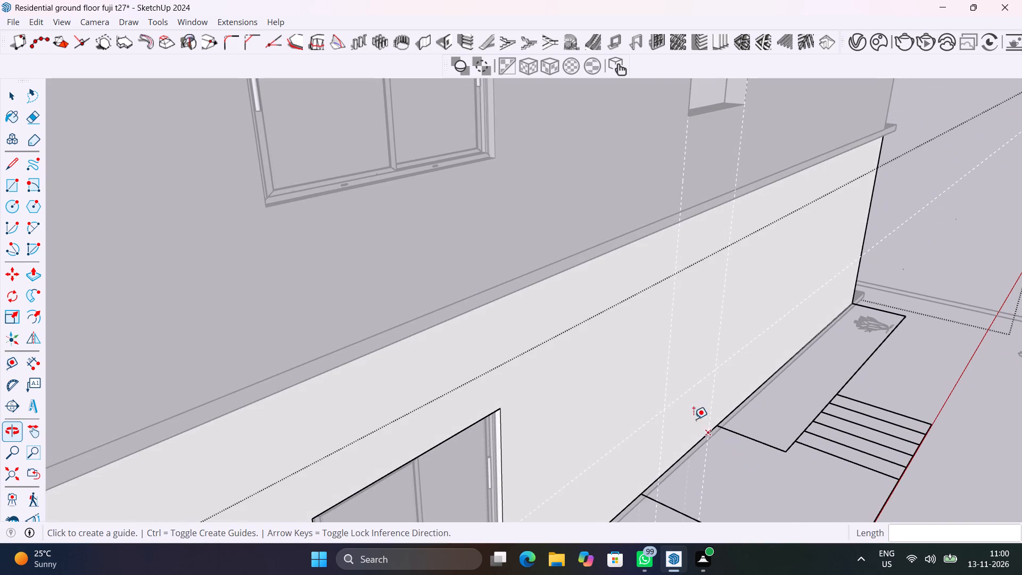
{"action": "left_click", "coordinate": [680, 398]}
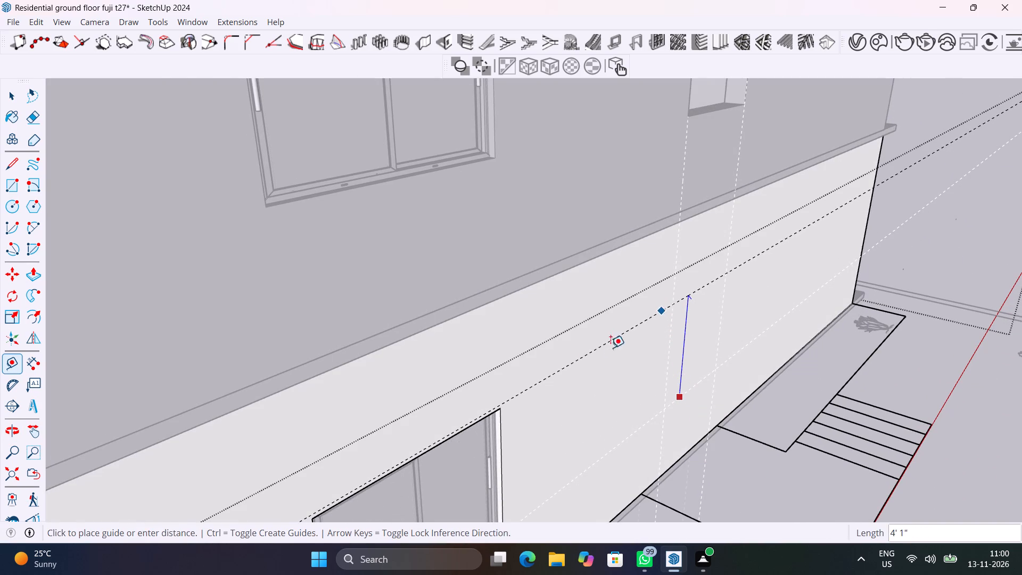
{"action": "left_click", "coordinate": [501, 407]}
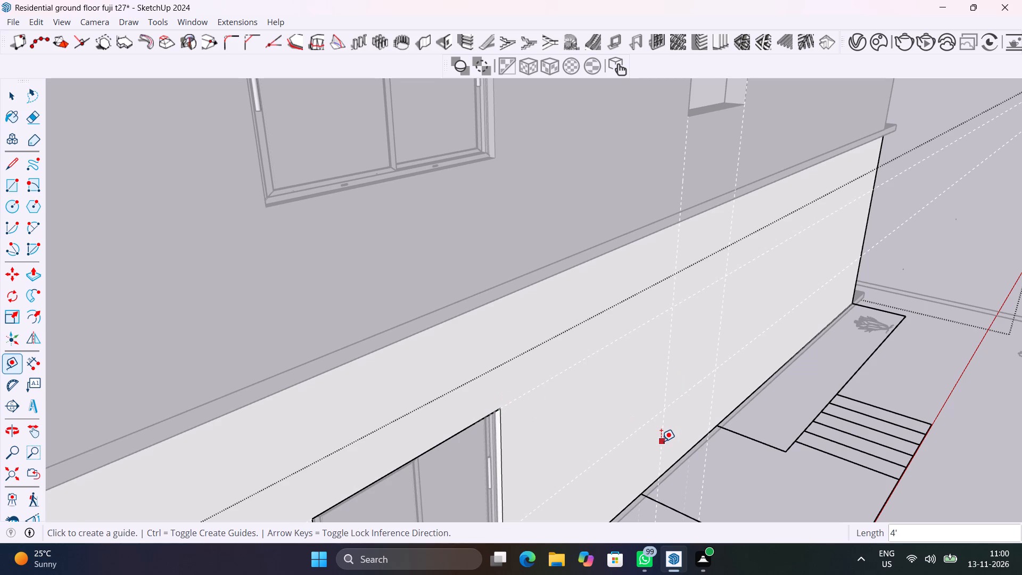
Cut a 4' by 4' window opening between the guides, 9" through the ground-floor side wall, and close the wall group.
{"action": "key", "text": "r"}
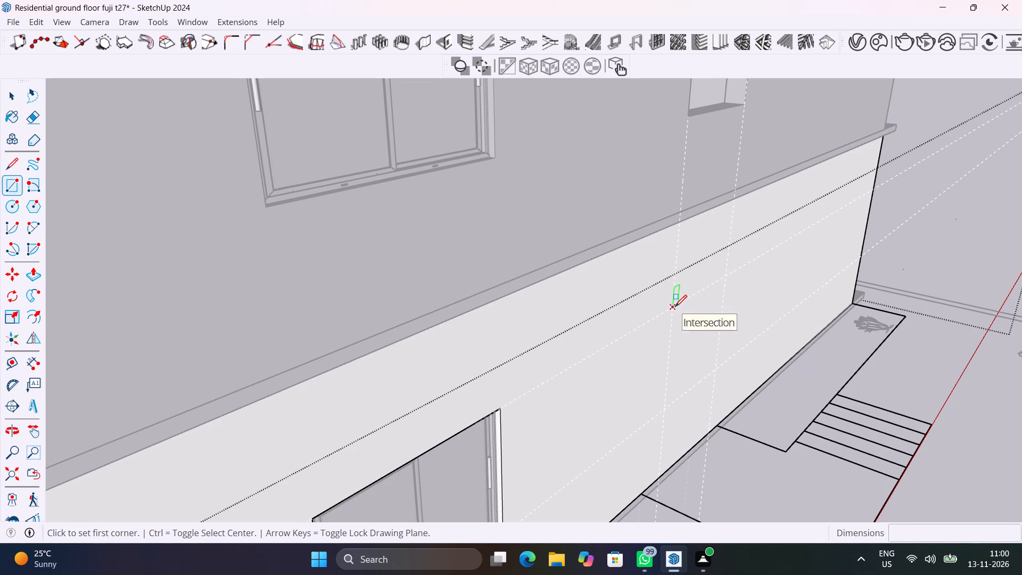
{"action": "left_click", "coordinate": [675, 307]}
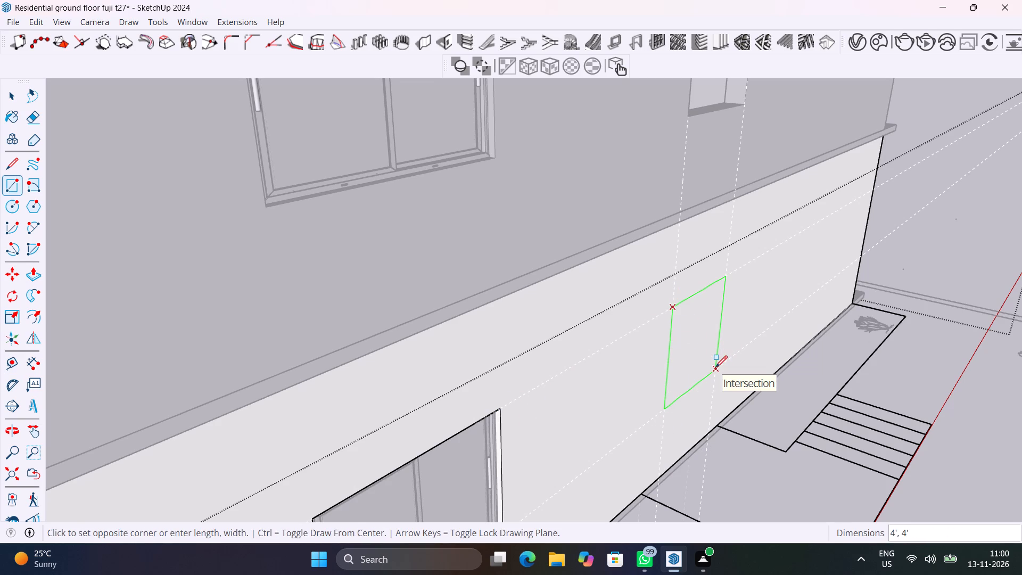
{"action": "left_click", "coordinate": [715, 367]}
{"action": "key", "text": "space"}
{"action": "left_click", "coordinate": [688, 352]}
{"action": "key", "text": "p"}
{"action": "left_click", "coordinate": [688, 352]}
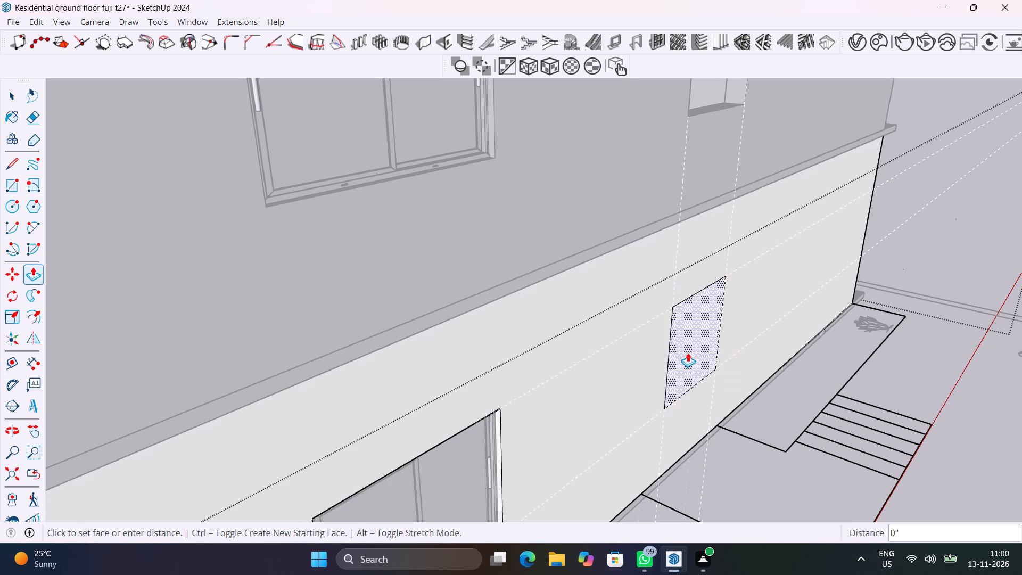
{"action": "left_click", "coordinate": [678, 319]}
{"action": "key", "text": "space"}
{"action": "scroll", "coordinate": [706, 396], "scroll_direction": "down", "scroll_amount": 7}
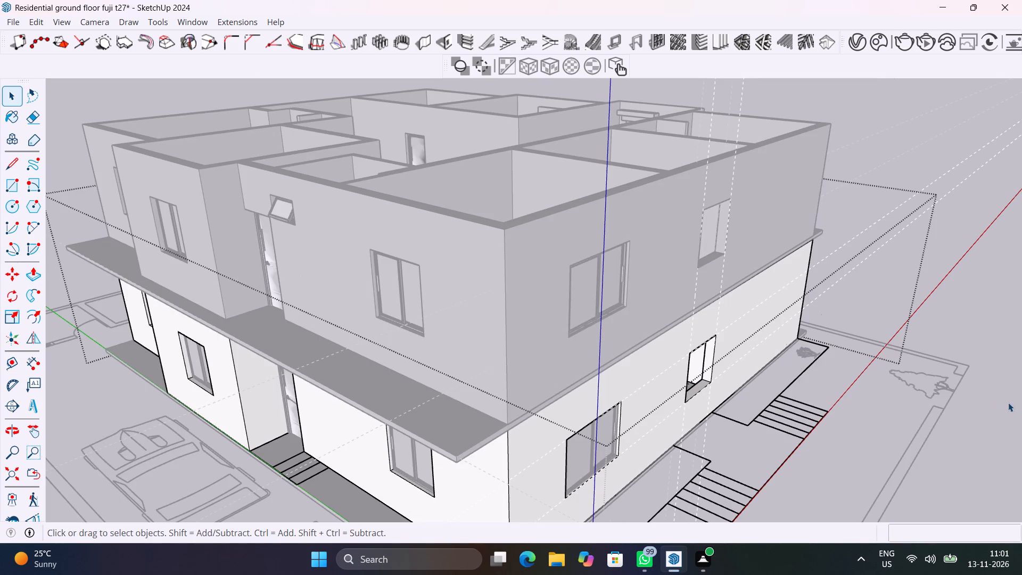
{"action": "left_click", "coordinate": [1021, 471]}
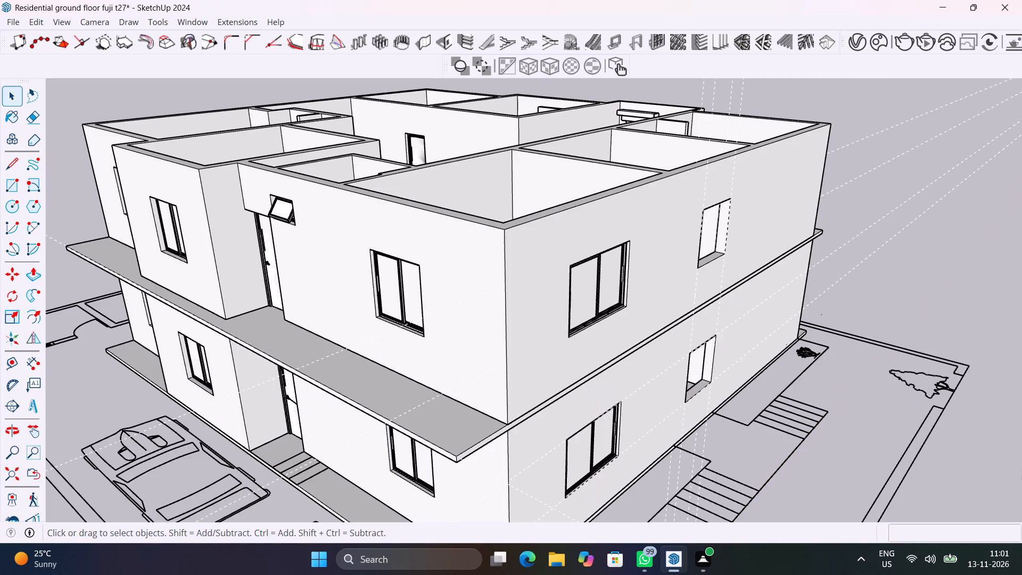
{"action": "left_click", "coordinate": [1021, 471]}
Save the model with both side-wall openings cut.
{"action": "middle_click_drag", "start_coordinate": [947, 387], "coordinate": [753, 349]}
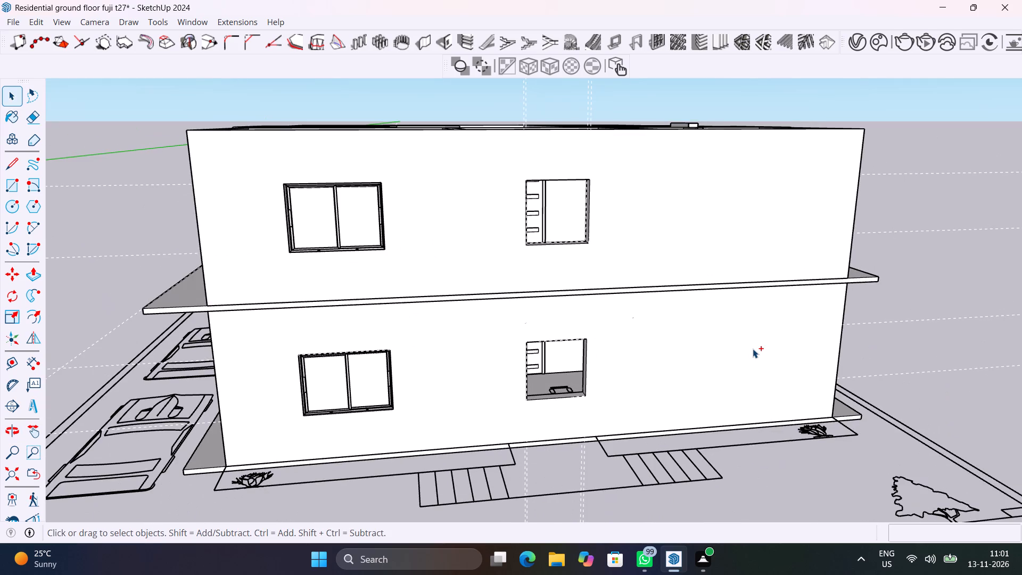
{"action": "key", "text": "ctrl+s"}
Delete all the construction guides from the model.
{"action": "scroll", "coordinate": [741, 359], "scroll_direction": "down", "scroll_amount": 6}
{"action": "scroll", "coordinate": [629, 375], "scroll_direction": "up", "scroll_amount": 5}
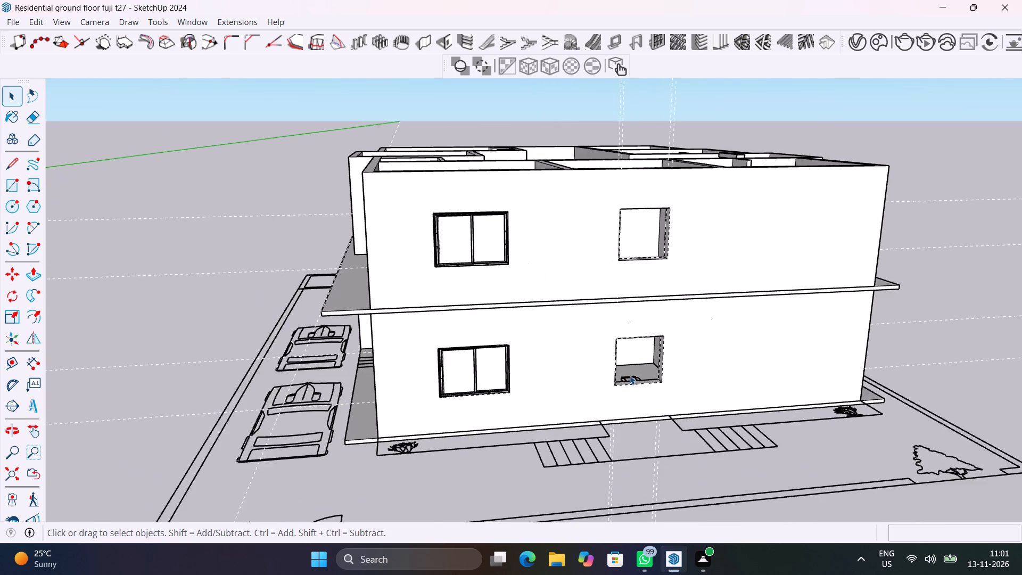
{"action": "scroll", "coordinate": [630, 375], "scroll_direction": "up", "scroll_amount": 8}
{"action": "middle_click_drag", "start_coordinate": [631, 393], "coordinate": [550, 407]}
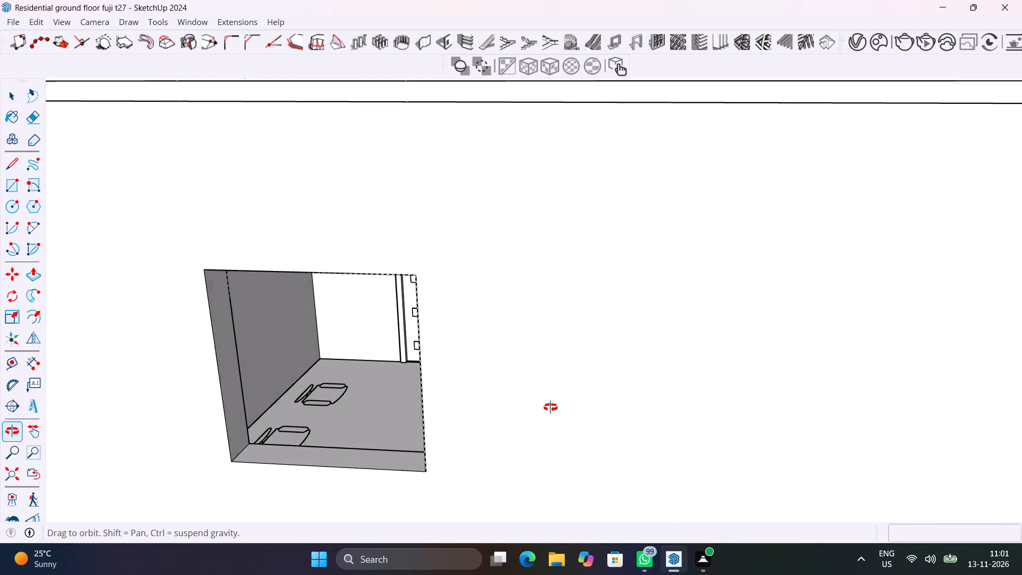
{"action": "middle_click_drag", "start_coordinate": [550, 407], "coordinate": [633, 399]}
{"action": "scroll", "coordinate": [633, 412], "scroll_direction": "down", "scroll_amount": 7}
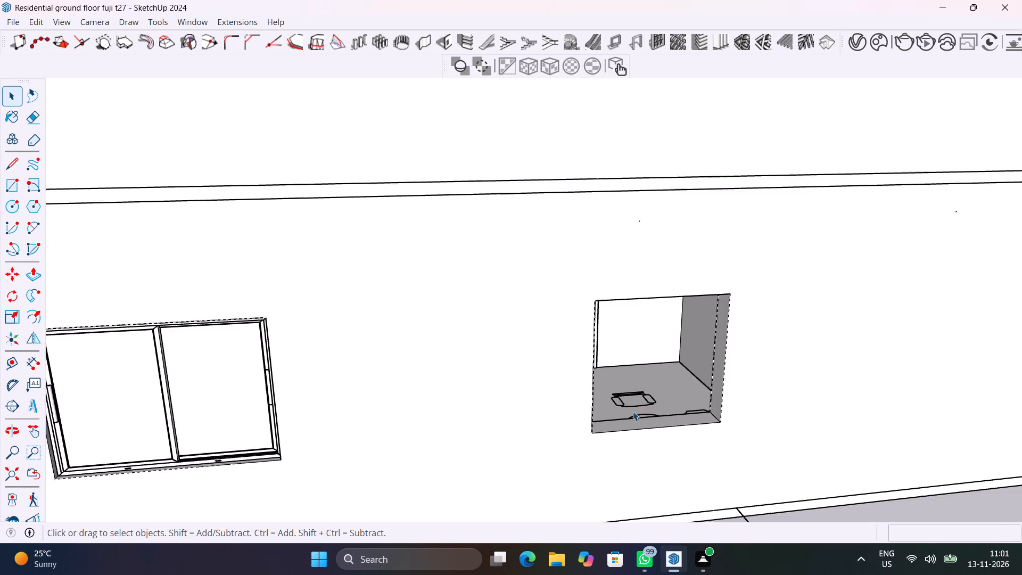
{"action": "scroll", "coordinate": [633, 412], "scroll_direction": "down", "scroll_amount": 5}
{"action": "left_click", "coordinate": [36, 23]}
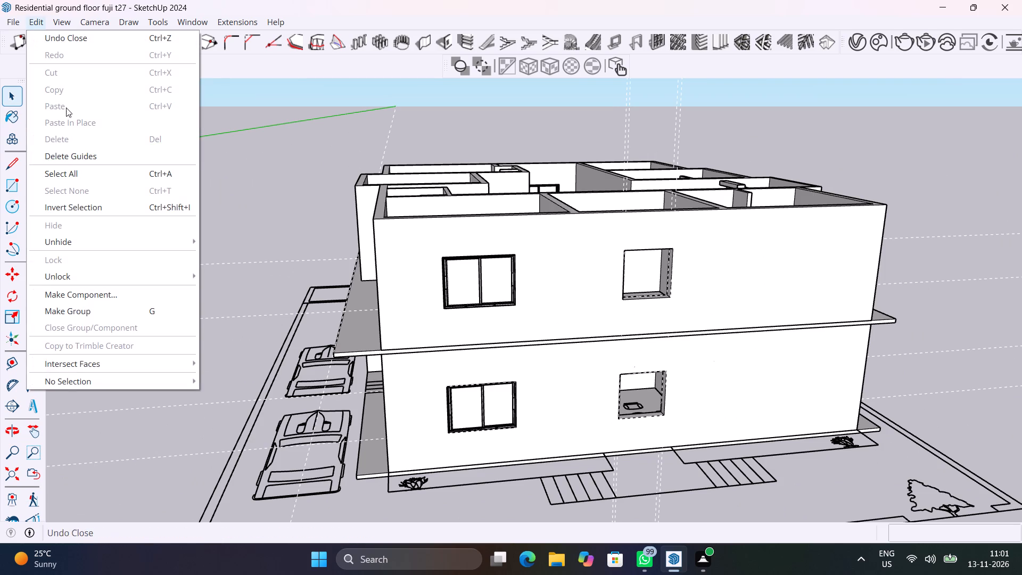
{"action": "left_click", "coordinate": [94, 154]}
{"action": "middle_click_drag", "start_coordinate": [618, 390], "coordinate": [480, 379], "text": "shift"}
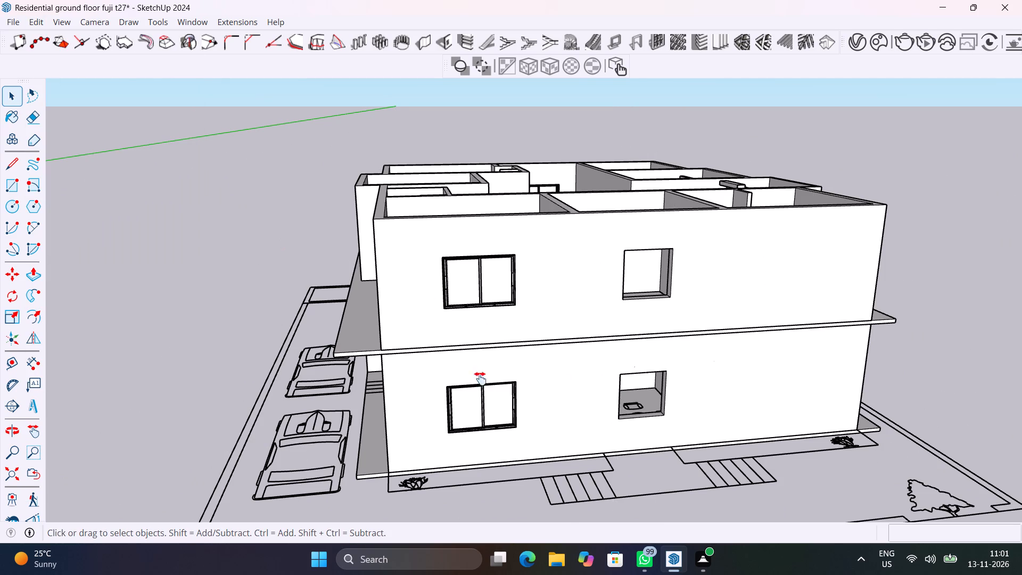
Inside the upper-floor windows-and-doors group, copy the front-wall sliding window near the corner about 40' away, outside the side wall.
{"action": "middle_click_drag", "start_coordinate": [480, 379], "coordinate": [1002, 417], "text": "shift"}
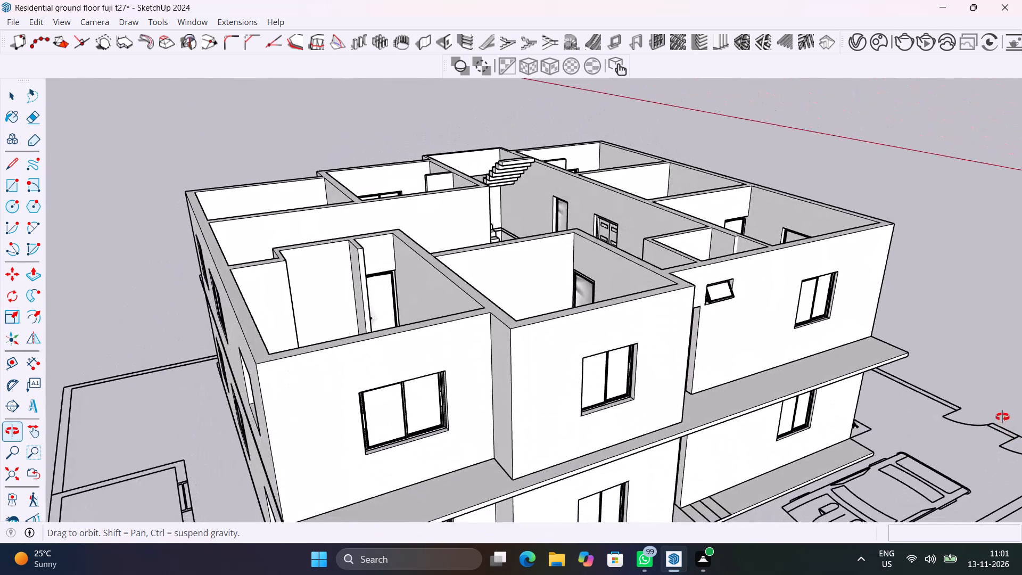
{"action": "middle_click_drag", "start_coordinate": [1002, 417], "coordinate": [1021, 414], "text": "shift"}
{"action": "middle_click_drag", "start_coordinate": [568, 402], "coordinate": [603, 428]}
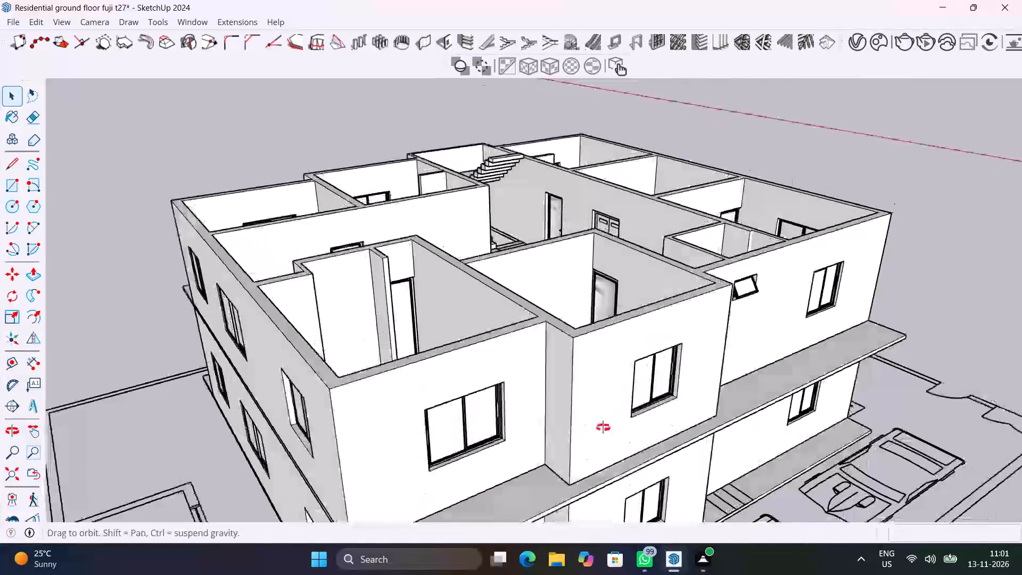
{"action": "middle_click_drag", "start_coordinate": [603, 428], "coordinate": [844, 551]}
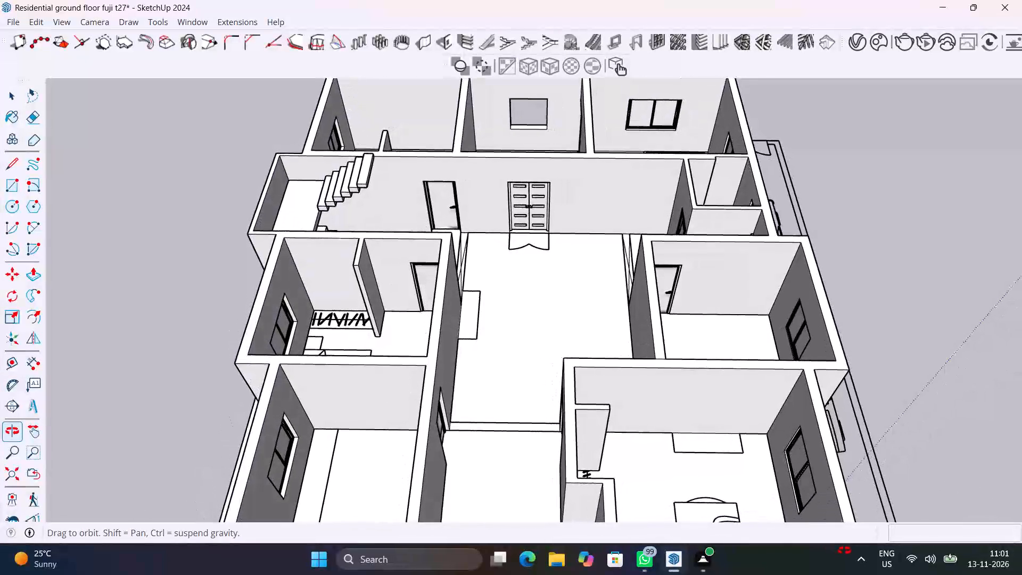
{"action": "middle_click_drag", "start_coordinate": [844, 551], "coordinate": [422, 395]}
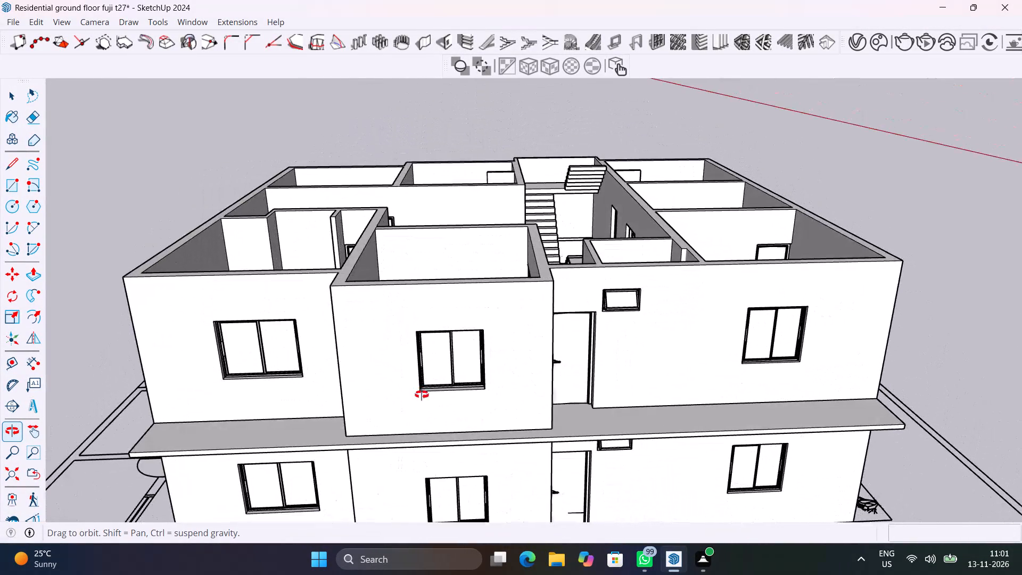
{"action": "middle_click_drag", "start_coordinate": [422, 395], "coordinate": [0, 410]}
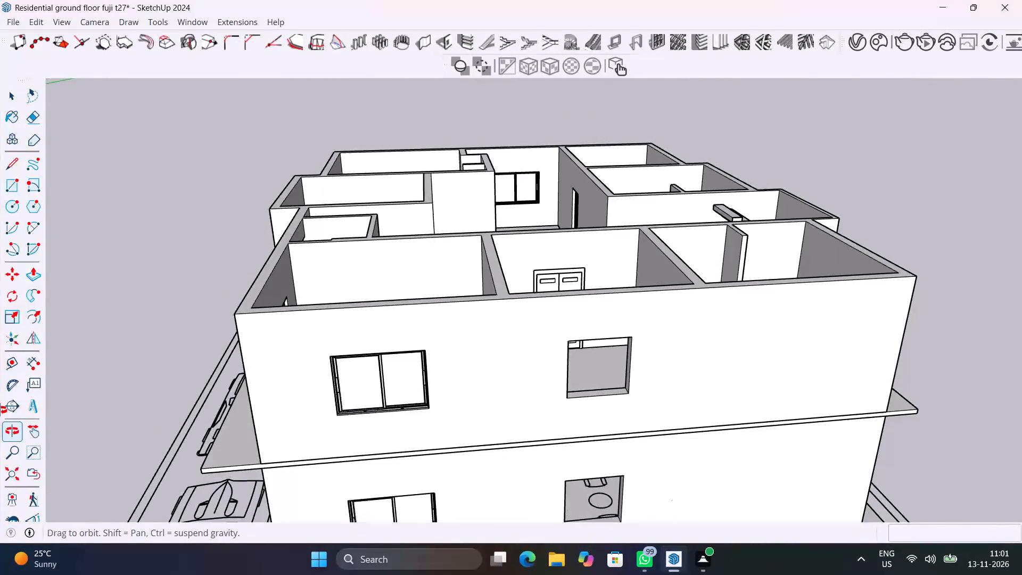
{"action": "middle_click_drag", "start_coordinate": [0, 410], "coordinate": [394, 420]}
{"action": "left_click", "coordinate": [750, 366]}
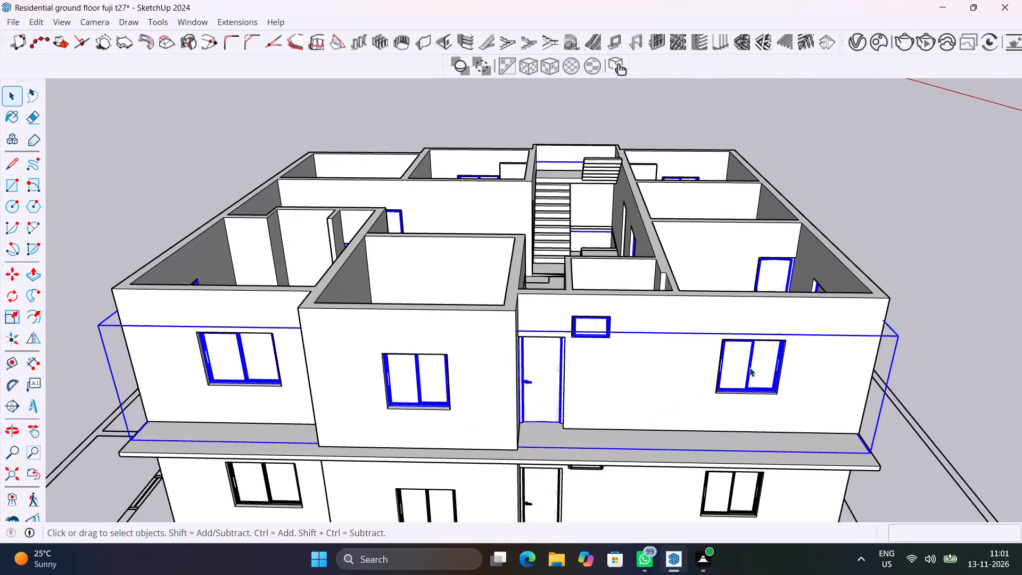
{"action": "scroll", "coordinate": [749, 368], "scroll_direction": "up", "scroll_amount": 5}
{"action": "double_click", "coordinate": [749, 368]}
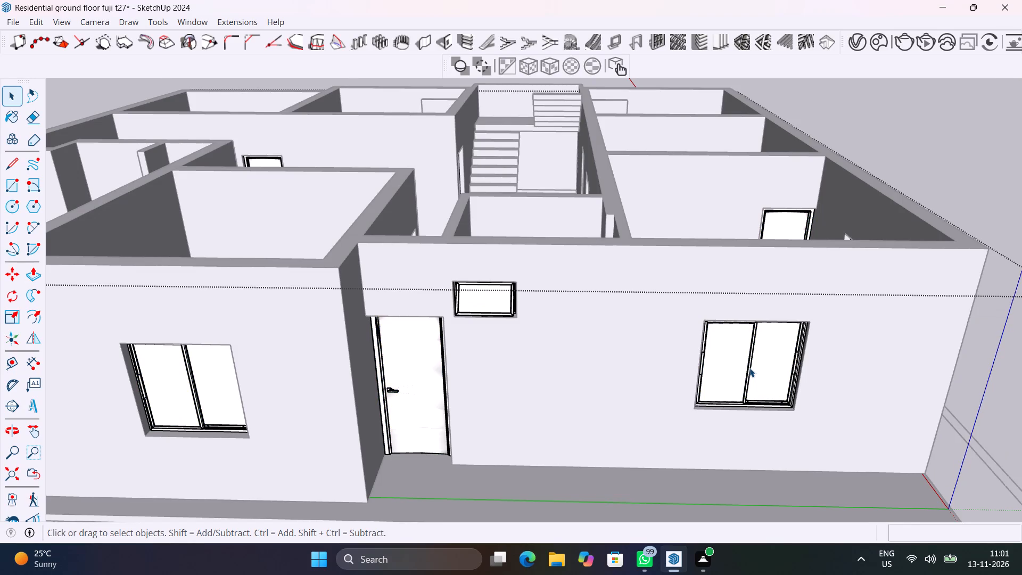
{"action": "left_click", "coordinate": [749, 368]}
{"action": "key", "text": "m"}
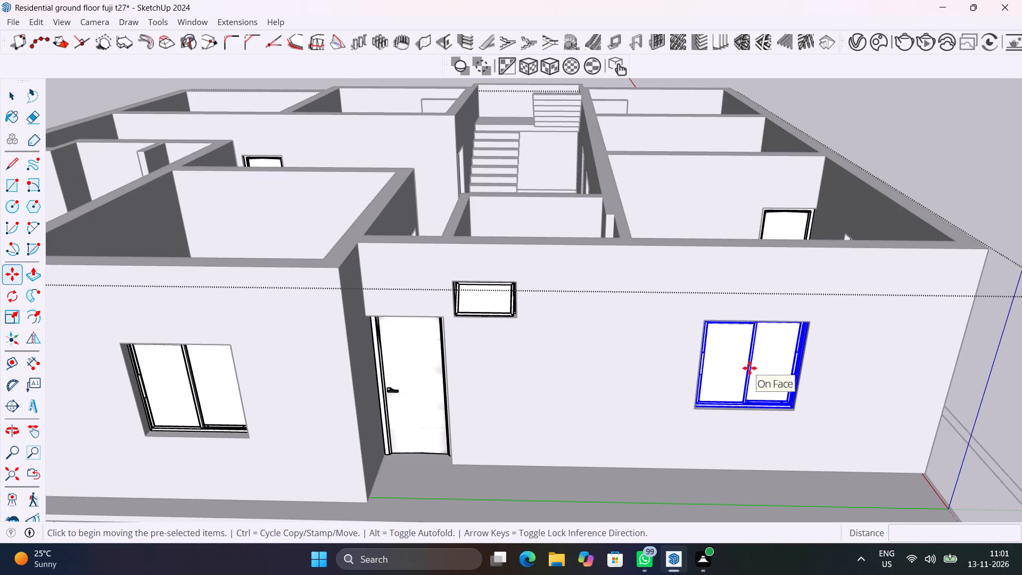
{"action": "scroll", "coordinate": [727, 407], "scroll_direction": "up", "scroll_amount": 6}
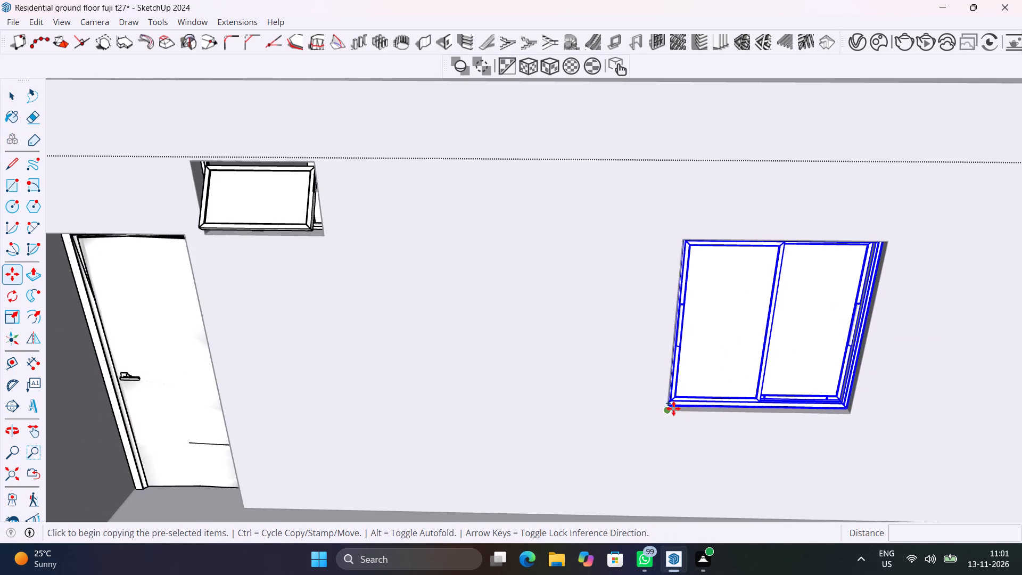
{"action": "left_click", "coordinate": [673, 408]}
{"action": "scroll", "coordinate": [689, 404], "scroll_direction": "down", "scroll_amount": 12}
{"action": "middle_click_drag", "start_coordinate": [843, 379], "coordinate": [705, 382]}
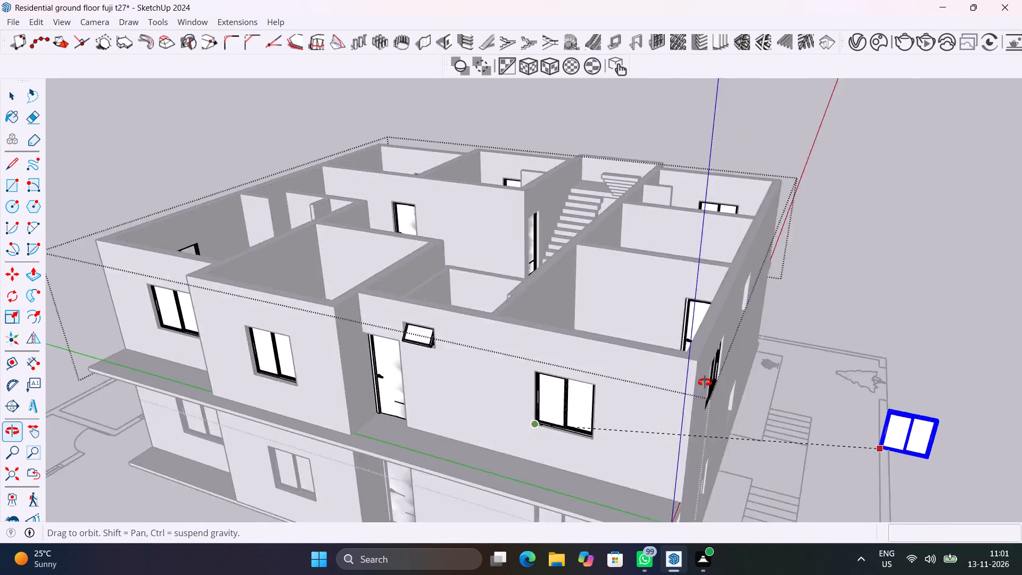
{"action": "middle_click_drag", "start_coordinate": [705, 382], "coordinate": [609, 390]}
{"action": "scroll", "coordinate": [740, 387], "scroll_direction": "down", "scroll_amount": 7}
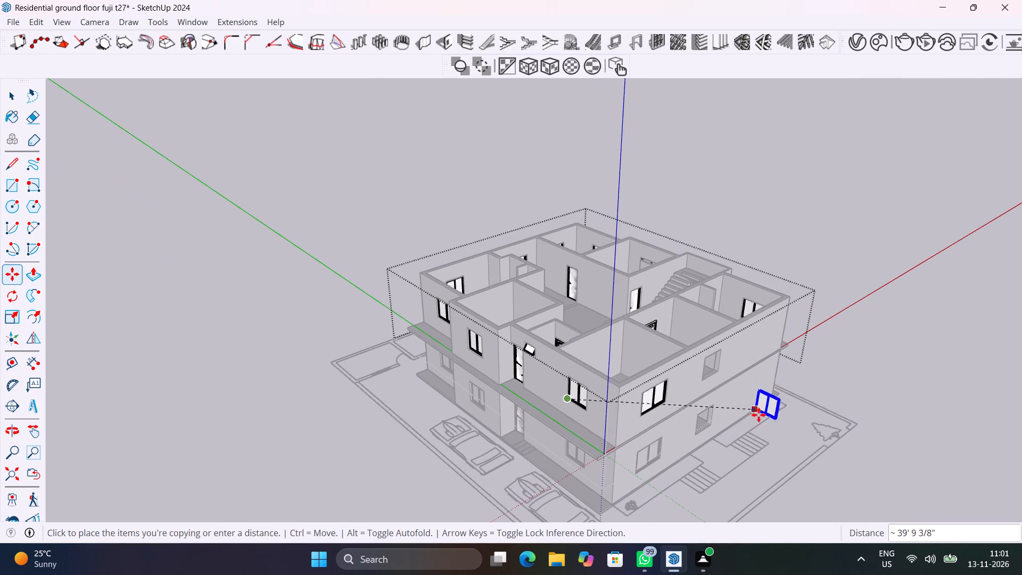
{"action": "left_click", "coordinate": [760, 416]}
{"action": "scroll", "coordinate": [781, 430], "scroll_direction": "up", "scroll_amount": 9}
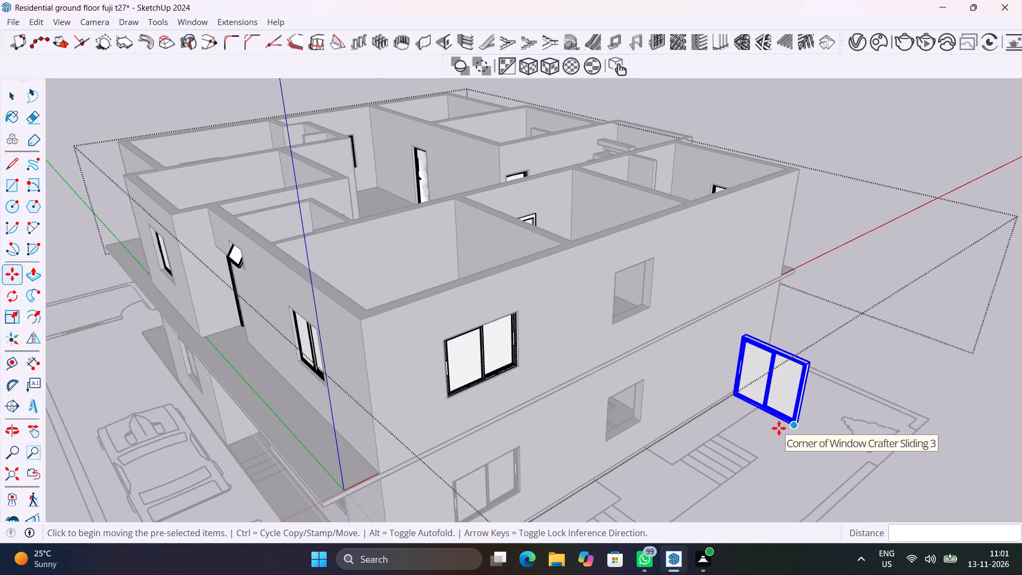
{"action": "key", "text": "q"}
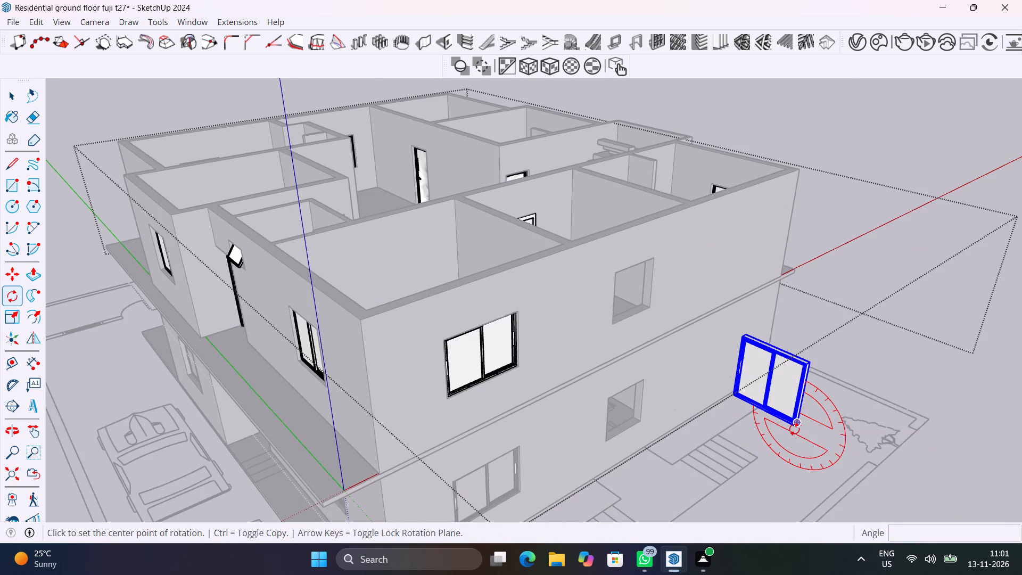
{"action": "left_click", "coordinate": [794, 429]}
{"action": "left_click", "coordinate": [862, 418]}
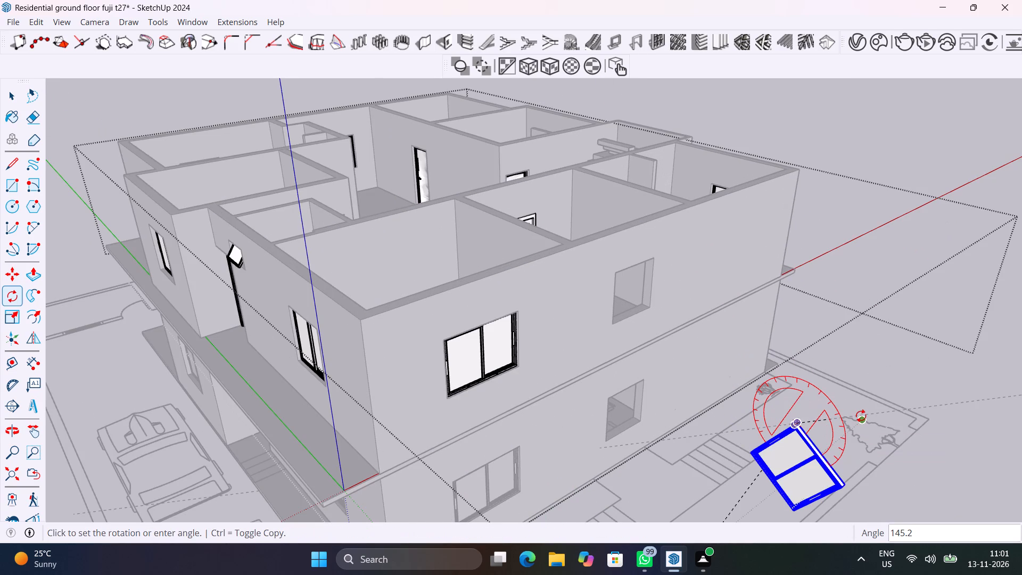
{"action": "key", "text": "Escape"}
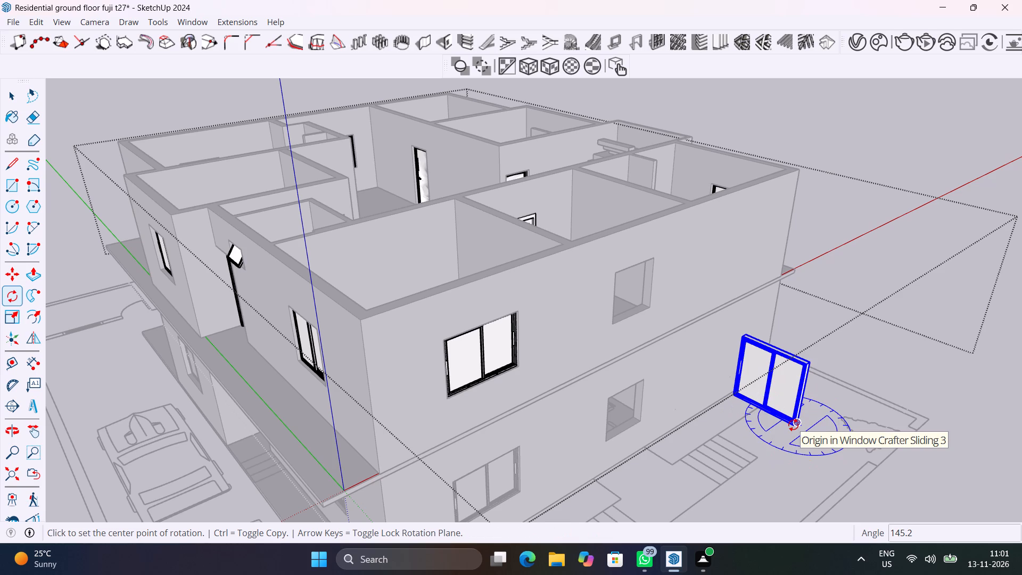
Rotate the copied sliding window 90° horizontally about its bottom corner, parallel to the side wall, and close the group.
{"action": "left_click", "coordinate": [793, 425]}
{"action": "left_click", "coordinate": [801, 424]}
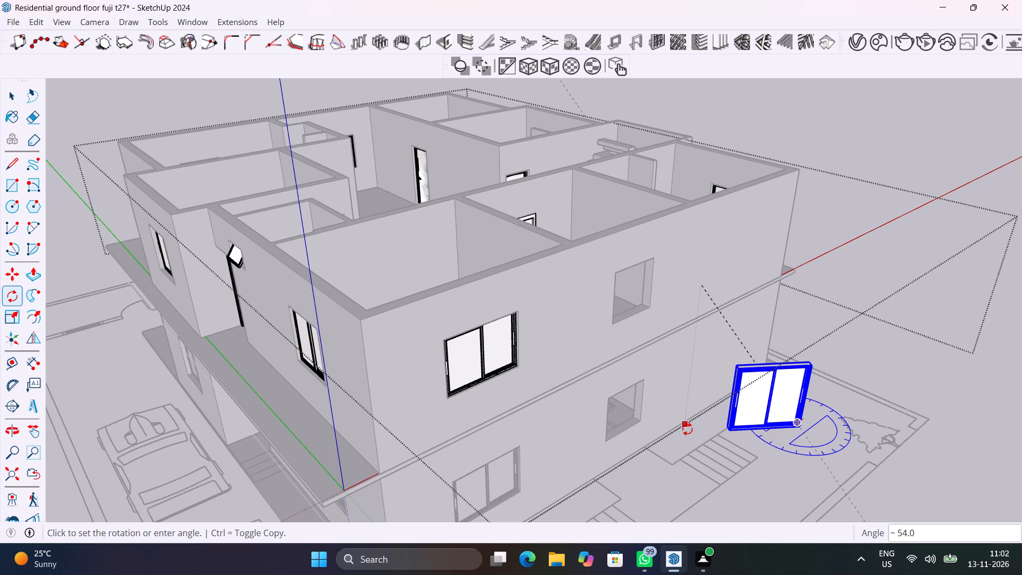
{"action": "type", "text": "90"}
{"action": "key", "text": "Return"}
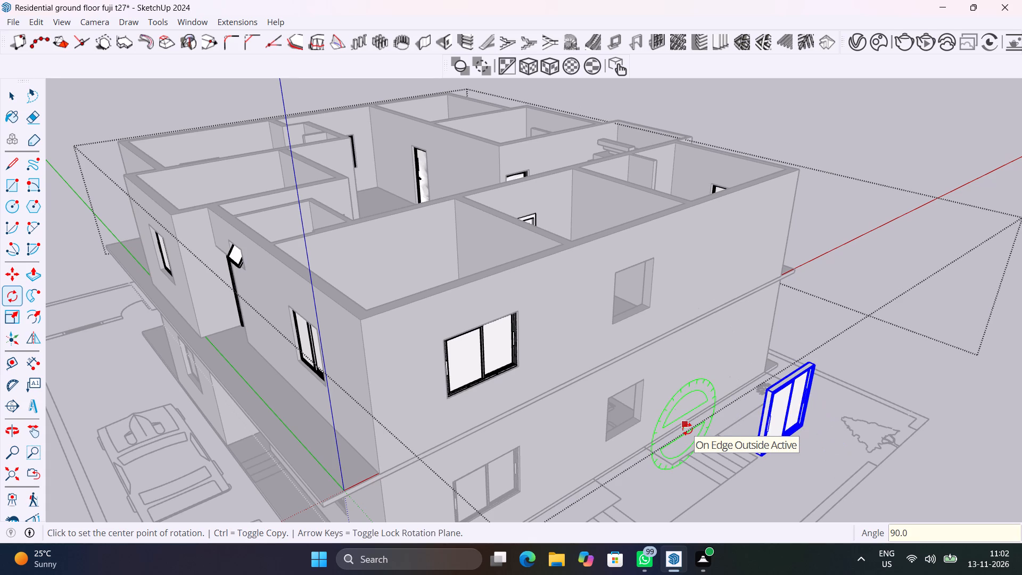
{"action": "key", "text": "space"}
{"action": "scroll", "coordinate": [704, 395], "scroll_direction": "down", "scroll_amount": 6}
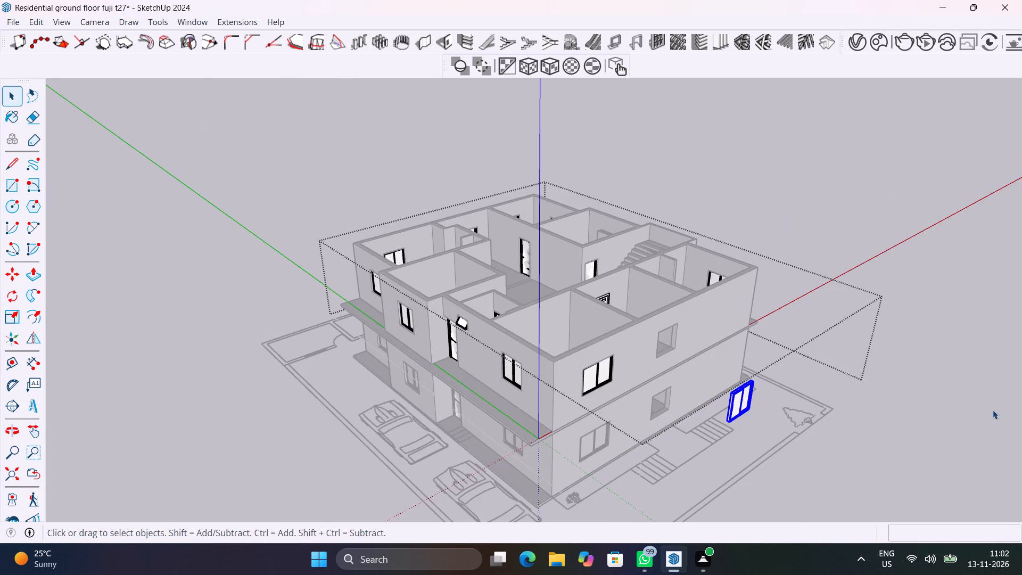
{"action": "left_click", "coordinate": [1003, 414]}
Reopen the group and move the rotated window by its bottom corner into the empty upper-floor opening in the side wall.
{"action": "scroll", "coordinate": [750, 409], "scroll_direction": "up", "scroll_amount": 5}
{"action": "left_click", "coordinate": [746, 398]}
{"action": "scroll", "coordinate": [746, 398], "scroll_direction": "up", "scroll_amount": 5}
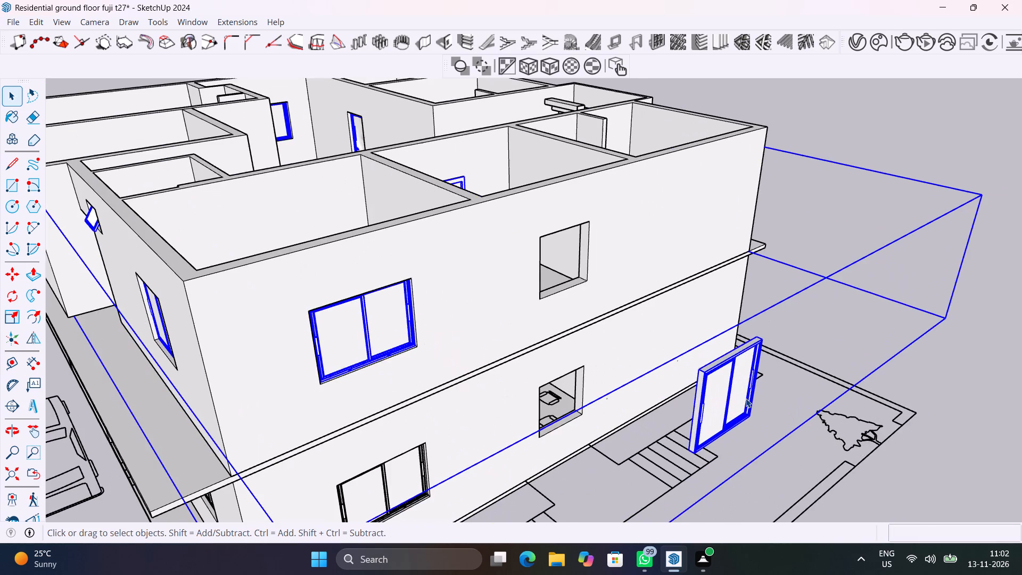
{"action": "double_click", "coordinate": [746, 398]}
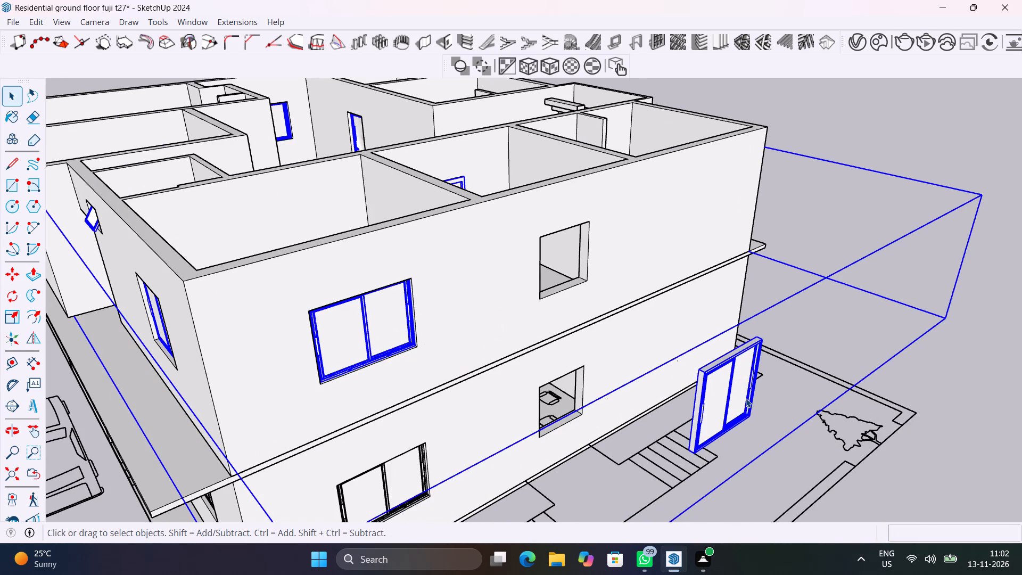
{"action": "double_click", "coordinate": [746, 398]}
{"action": "left_click", "coordinate": [720, 415]}
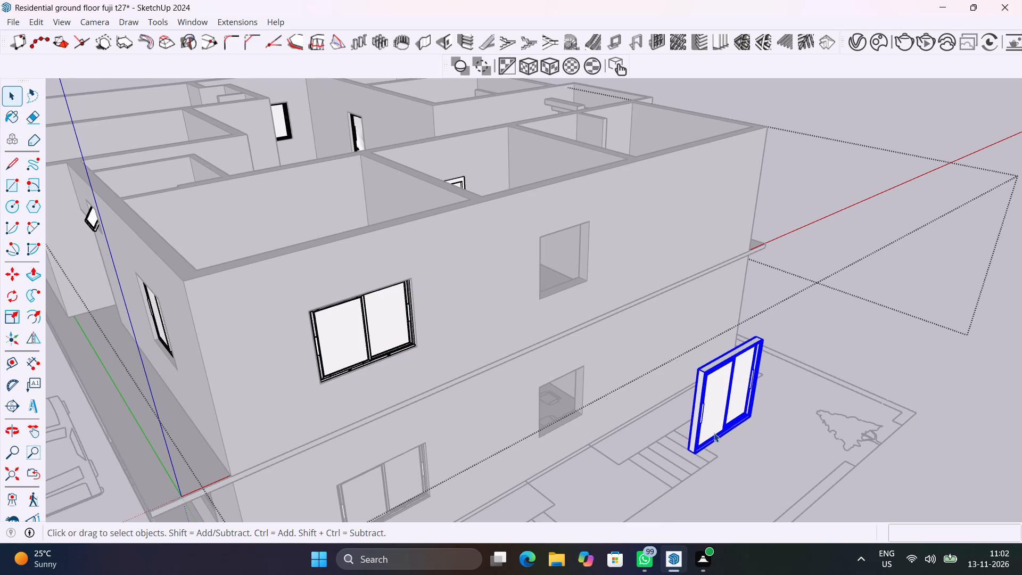
{"action": "key", "text": "m"}
{"action": "scroll", "coordinate": [687, 446], "scroll_direction": "up", "scroll_amount": 10}
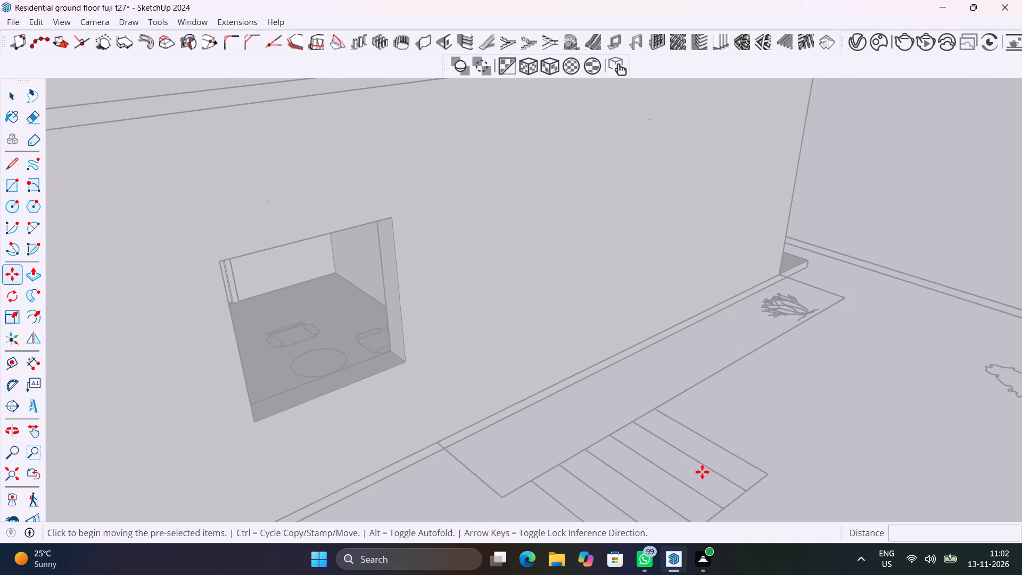
{"action": "scroll", "coordinate": [705, 463], "scroll_direction": "down", "scroll_amount": 5}
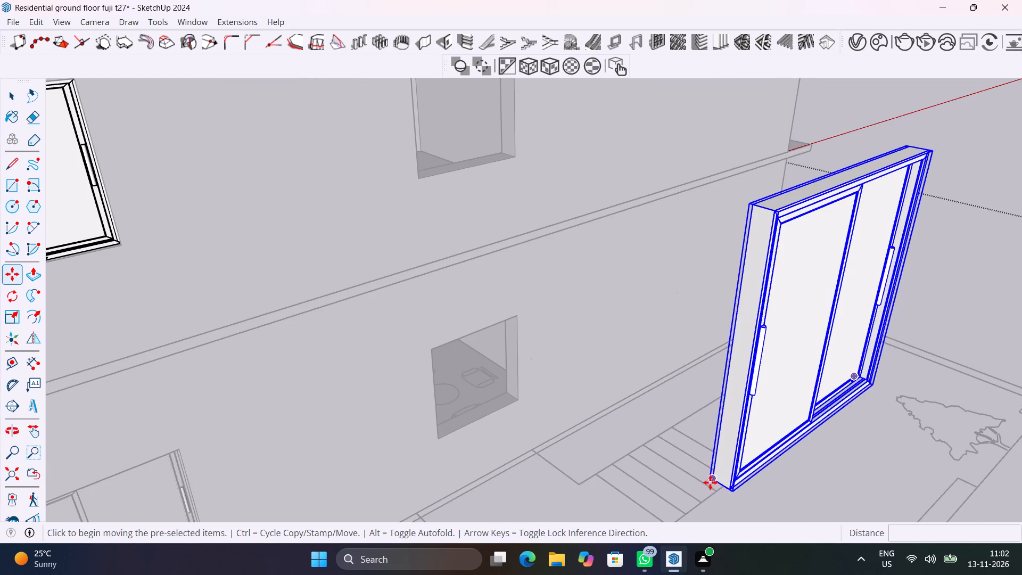
{"action": "left_click", "coordinate": [717, 485]}
{"action": "scroll", "coordinate": [583, 294], "scroll_direction": "down", "scroll_amount": 6}
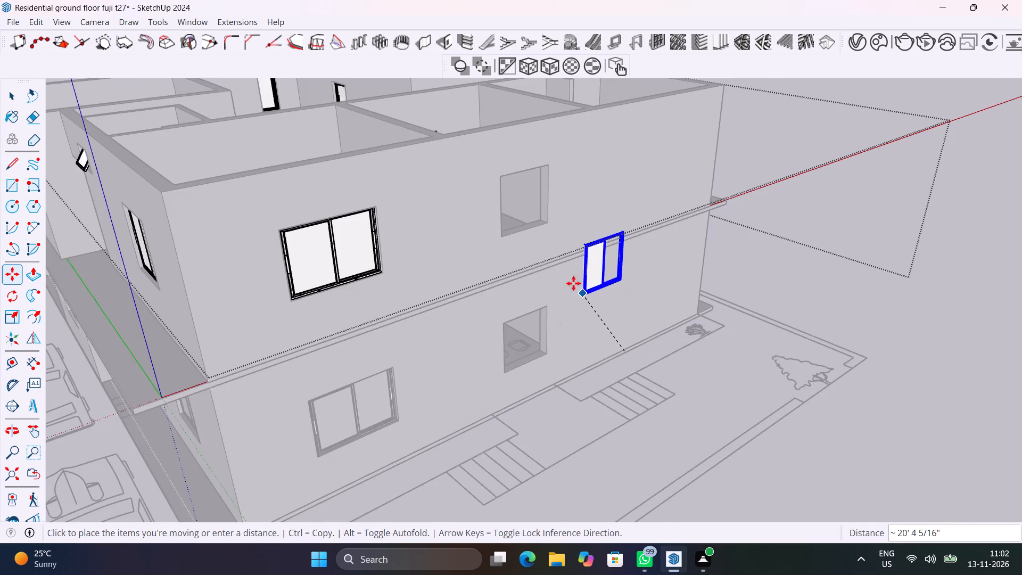
{"action": "middle_click_drag", "start_coordinate": [566, 270], "coordinate": [609, 395]}
{"action": "scroll", "coordinate": [522, 351], "scroll_direction": "up", "scroll_amount": 10}
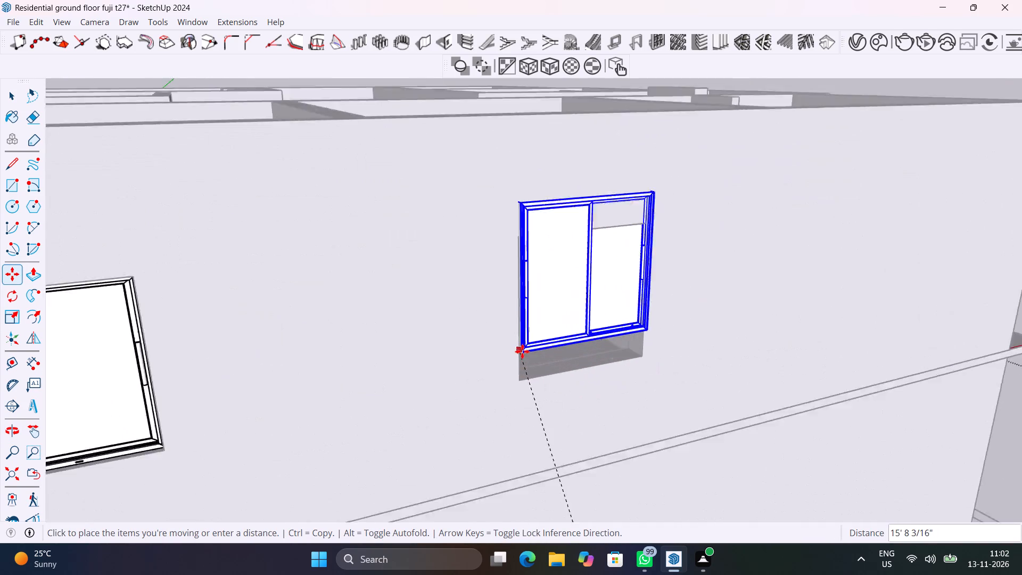
{"action": "scroll", "coordinate": [522, 351], "scroll_direction": "up", "scroll_amount": 6}
{"action": "middle_click_drag", "start_coordinate": [560, 385], "coordinate": [450, 412]}
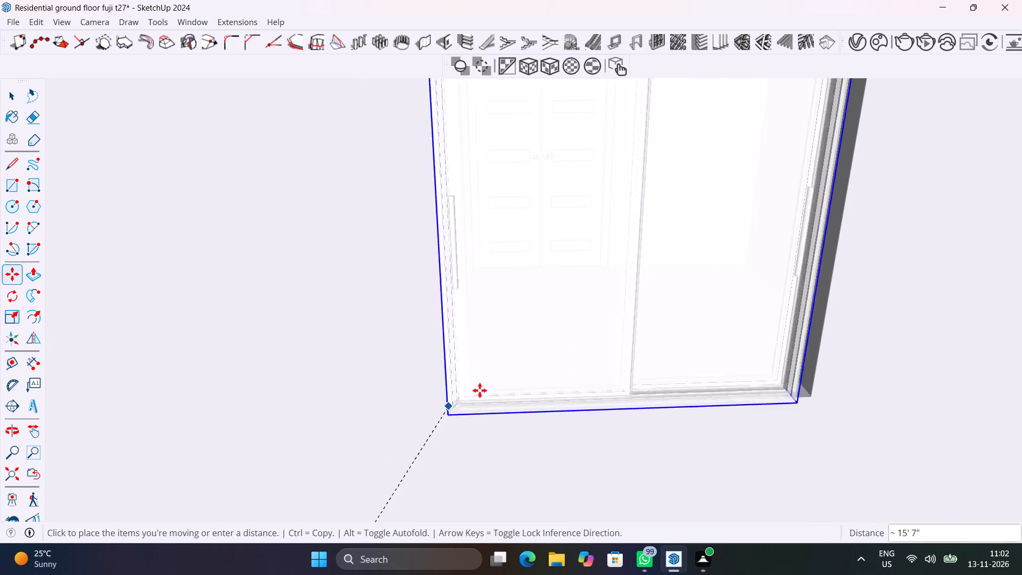
{"action": "scroll", "coordinate": [502, 375], "scroll_direction": "up", "scroll_amount": 6}
{"action": "middle_click_drag", "start_coordinate": [502, 375], "coordinate": [418, 423]}
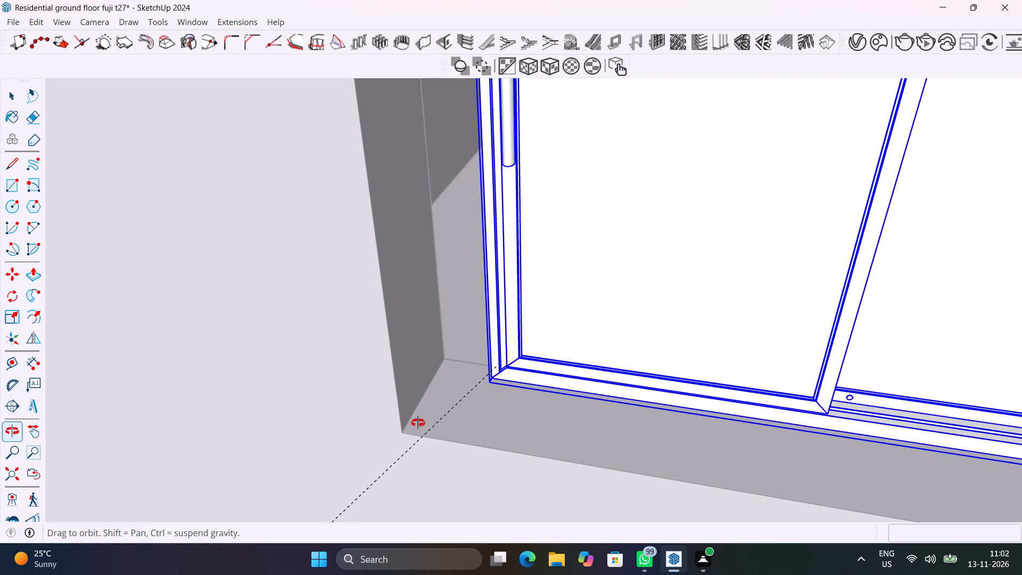
{"action": "middle_click_drag", "start_coordinate": [418, 423], "coordinate": [418, 426]}
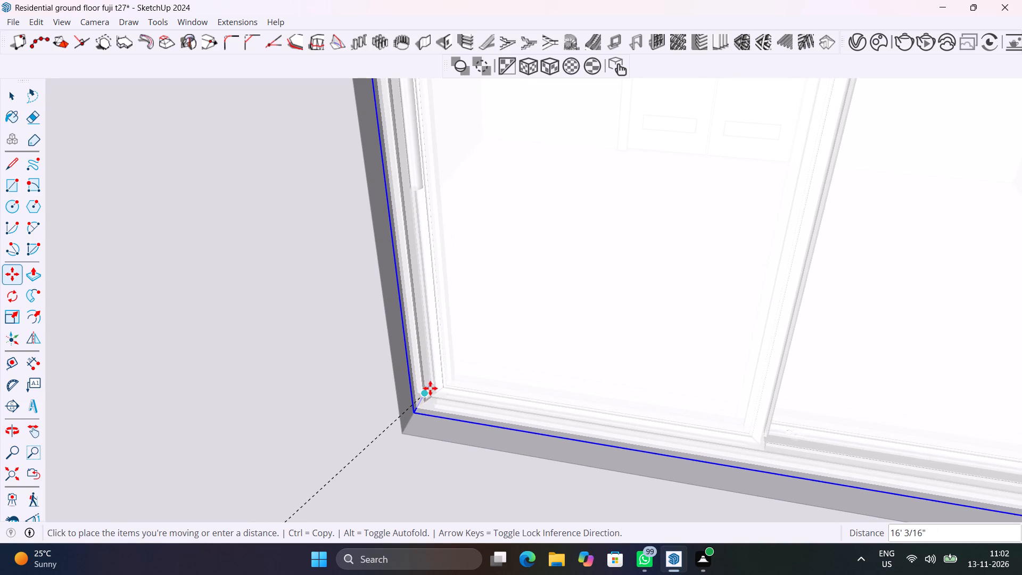
{"action": "left_click", "coordinate": [430, 388]}
Copy the fitted upper-floor side-wall window by its bottom corner down into the empty ground-floor opening below it.
{"action": "scroll", "coordinate": [508, 389], "scroll_direction": "down", "scroll_amount": 14}
{"action": "middle_click_drag", "start_coordinate": [512, 396], "coordinate": [539, 347]}
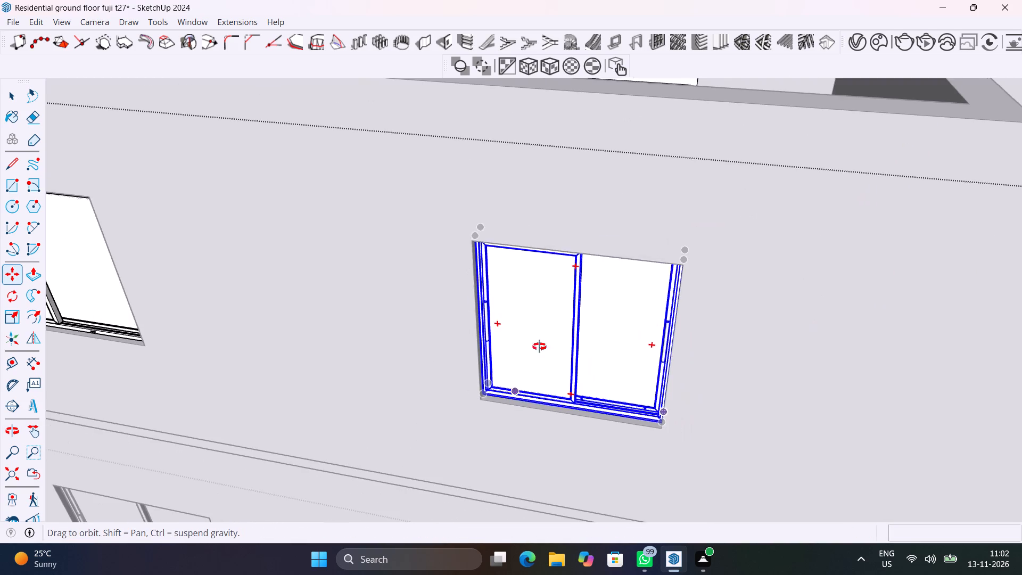
{"action": "middle_click_drag", "start_coordinate": [539, 347], "coordinate": [548, 335]}
{"action": "left_click", "coordinate": [559, 259]}
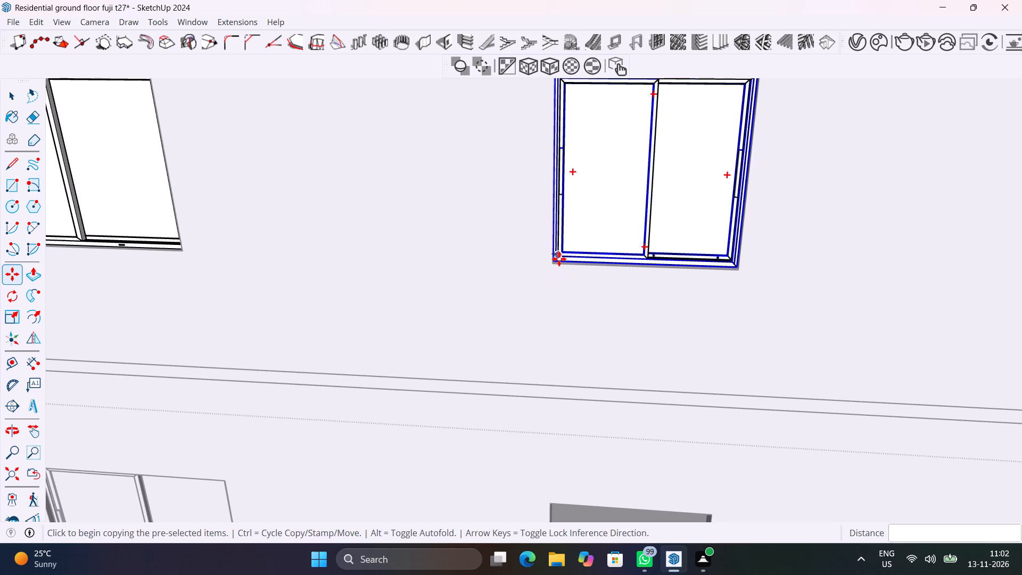
{"action": "scroll", "coordinate": [570, 340], "scroll_direction": "down", "scroll_amount": 14}
{"action": "scroll", "coordinate": [571, 420], "scroll_direction": "up", "scroll_amount": 7}
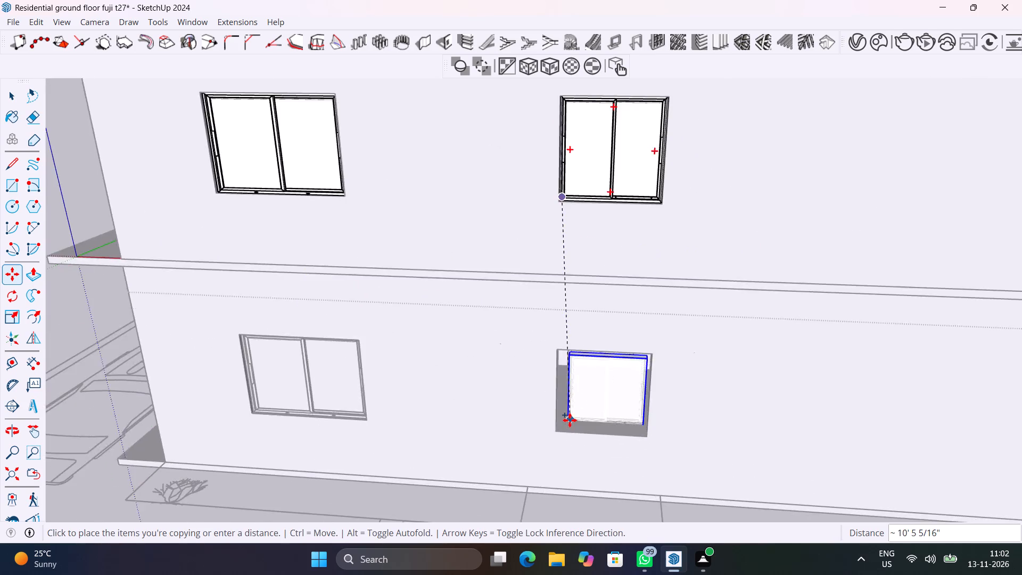
{"action": "scroll", "coordinate": [570, 420], "scroll_direction": "up", "scroll_amount": 15}
{"action": "scroll", "coordinate": [570, 419], "scroll_direction": "down", "scroll_amount": 7}
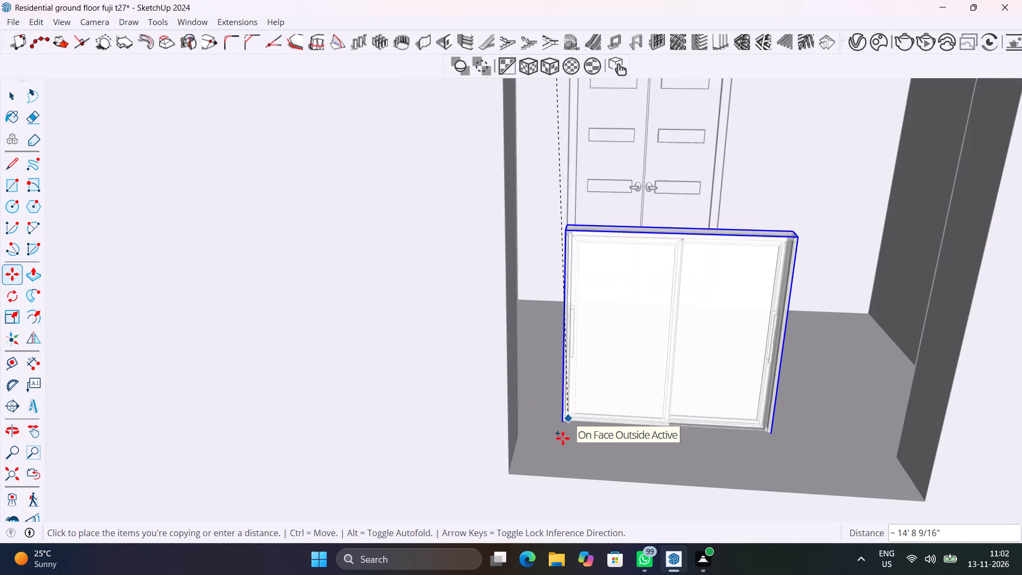
{"action": "scroll", "coordinate": [562, 449], "scroll_direction": "down", "scroll_amount": 1}
{"action": "middle_click_drag", "start_coordinate": [562, 449], "coordinate": [504, 465]}
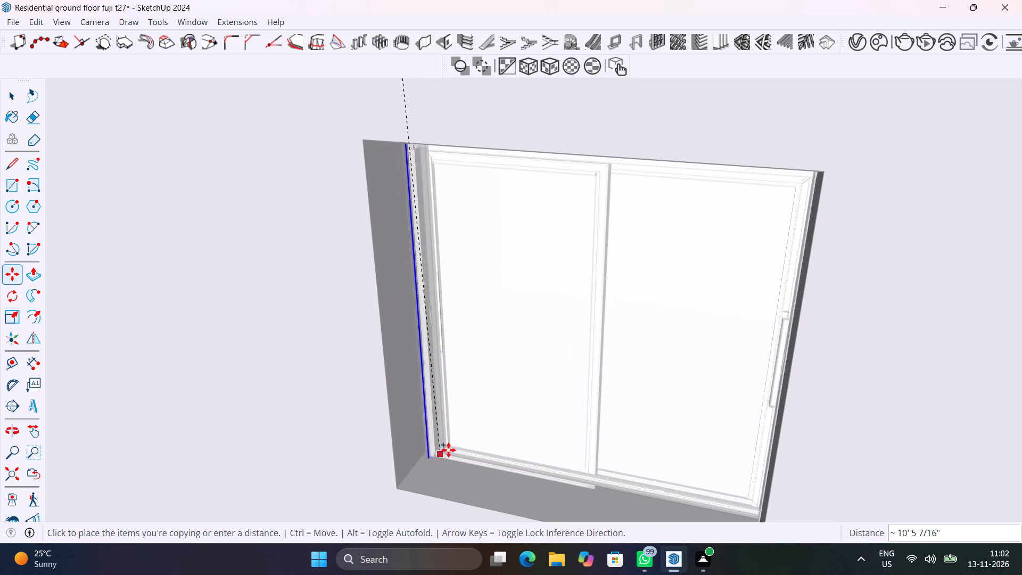
{"action": "left_click", "coordinate": [472, 429]}
Move the copied window to the ground-floor opening's bottom corner, shift it 4 1/2" outward to mid-wall thickness, and close the group.
{"action": "scroll", "coordinate": [463, 437], "scroll_direction": "up", "scroll_amount": 6}
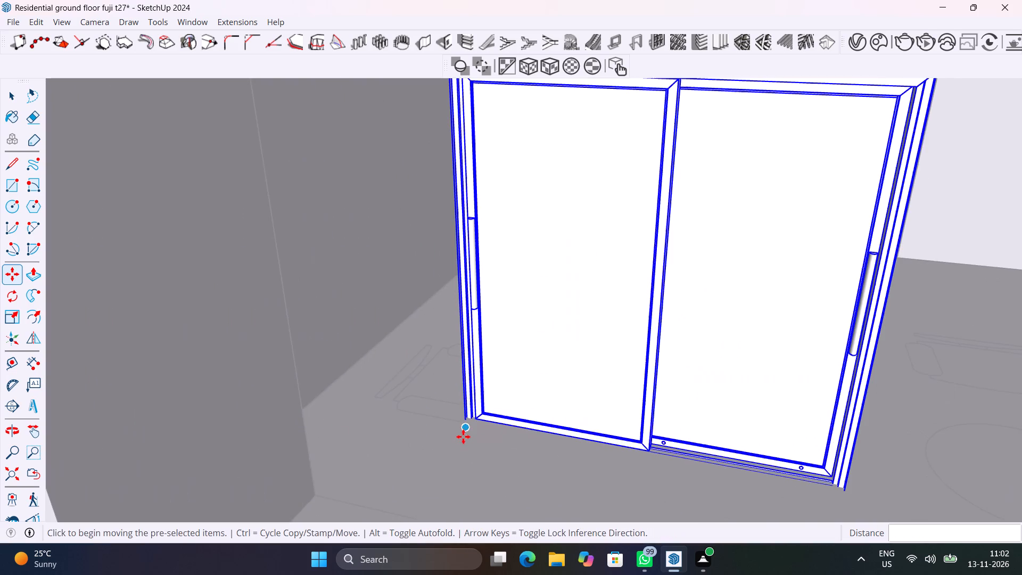
{"action": "middle_click_drag", "start_coordinate": [499, 436], "coordinate": [508, 424]}
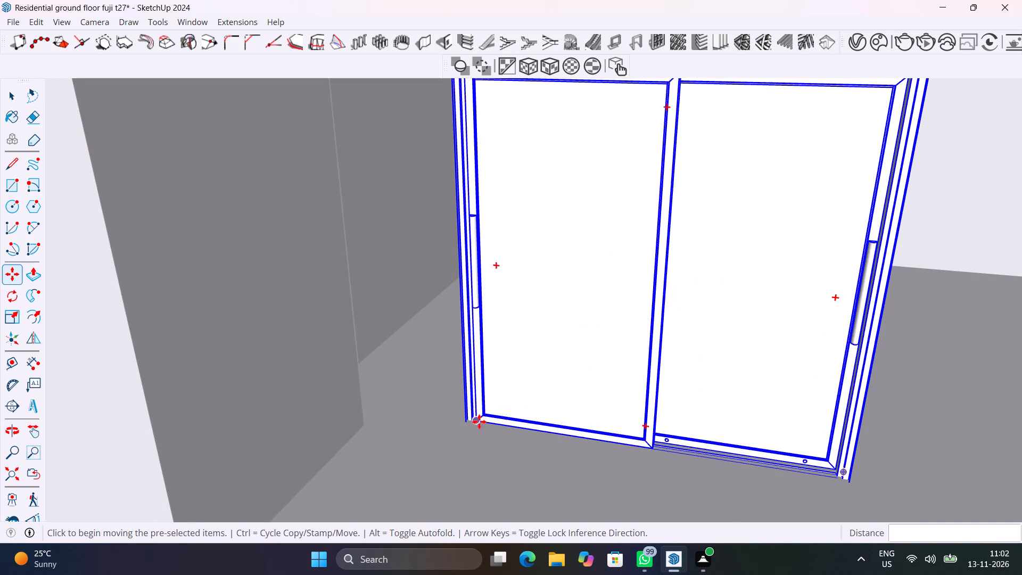
{"action": "left_click", "coordinate": [464, 431]}
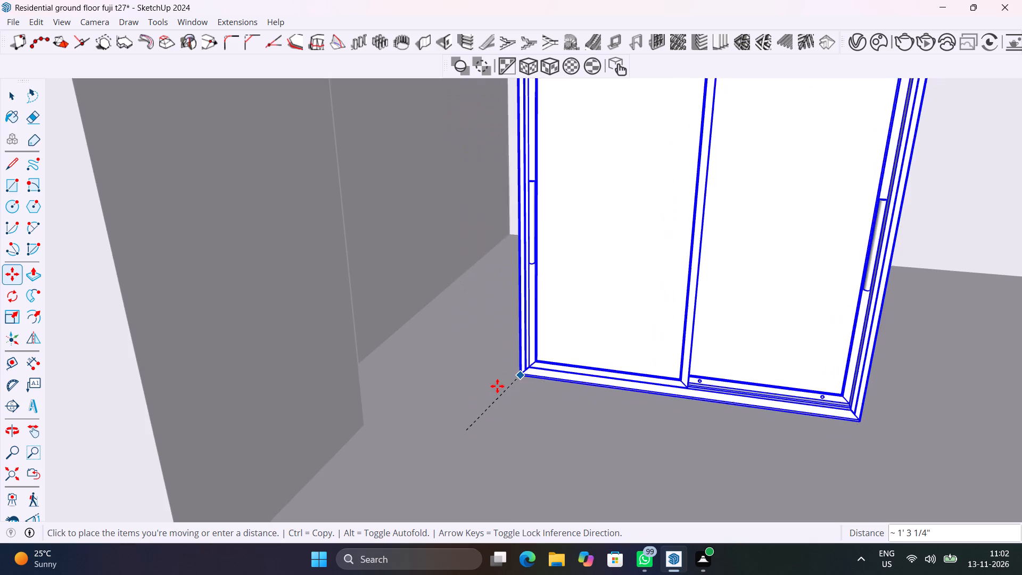
{"action": "scroll", "coordinate": [451, 405], "scroll_direction": "down", "scroll_amount": 8}
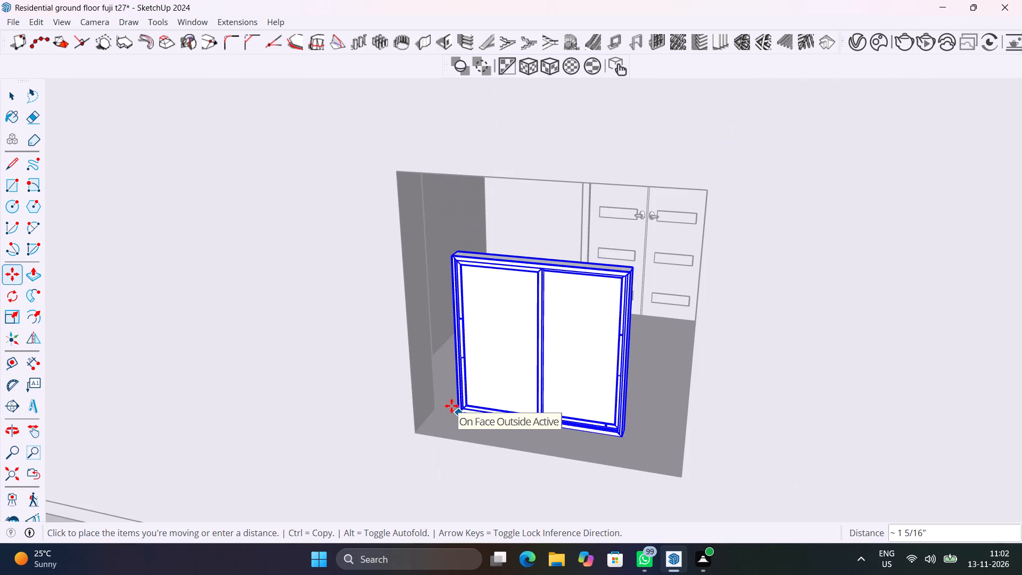
{"action": "scroll", "coordinate": [451, 406], "scroll_direction": "up", "scroll_amount": 5}
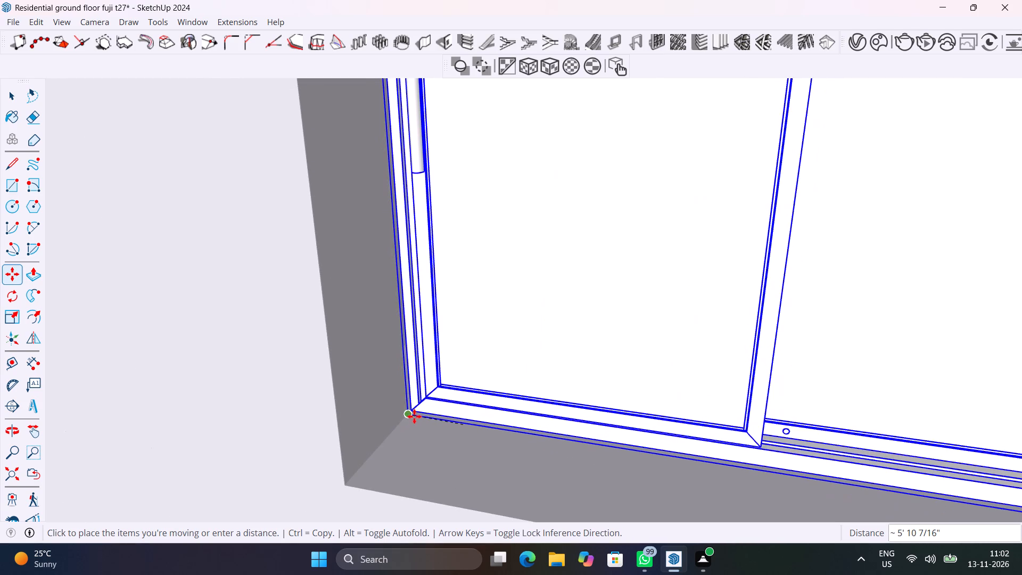
{"action": "left_click", "coordinate": [407, 419]}
{"action": "left_click", "coordinate": [412, 409]}
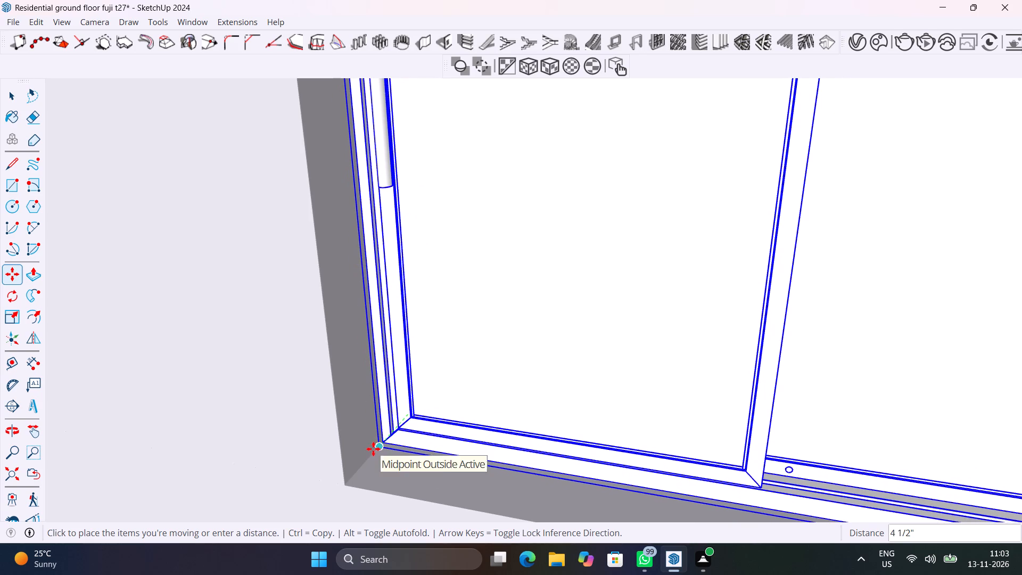
{"action": "left_click", "coordinate": [378, 446]}
{"action": "scroll", "coordinate": [651, 444], "scroll_direction": "down", "scroll_amount": 7}
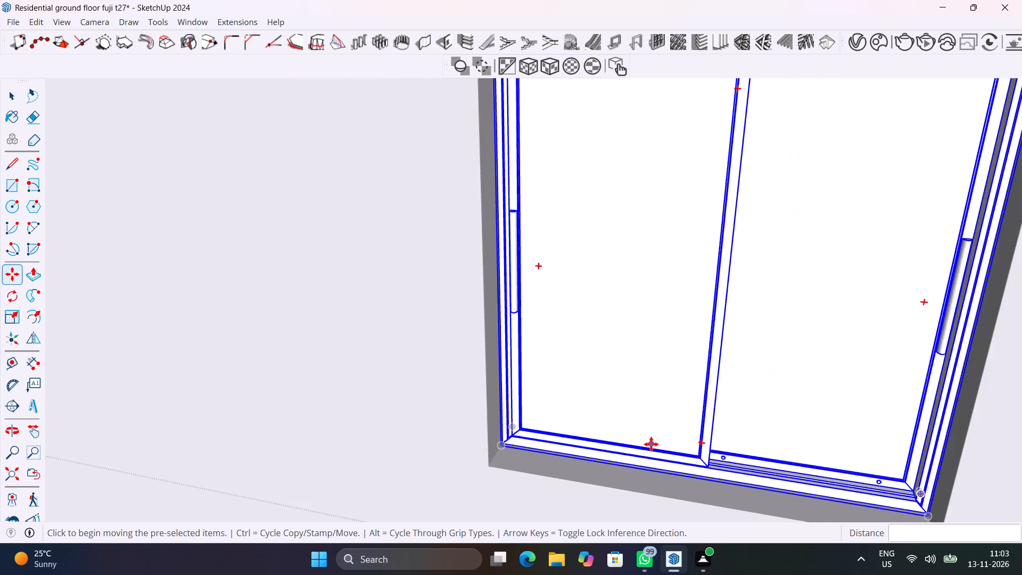
{"action": "scroll", "coordinate": [651, 444], "scroll_direction": "down", "scroll_amount": 16}
{"action": "key", "text": "space"}
{"action": "left_click", "coordinate": [141, 340]}
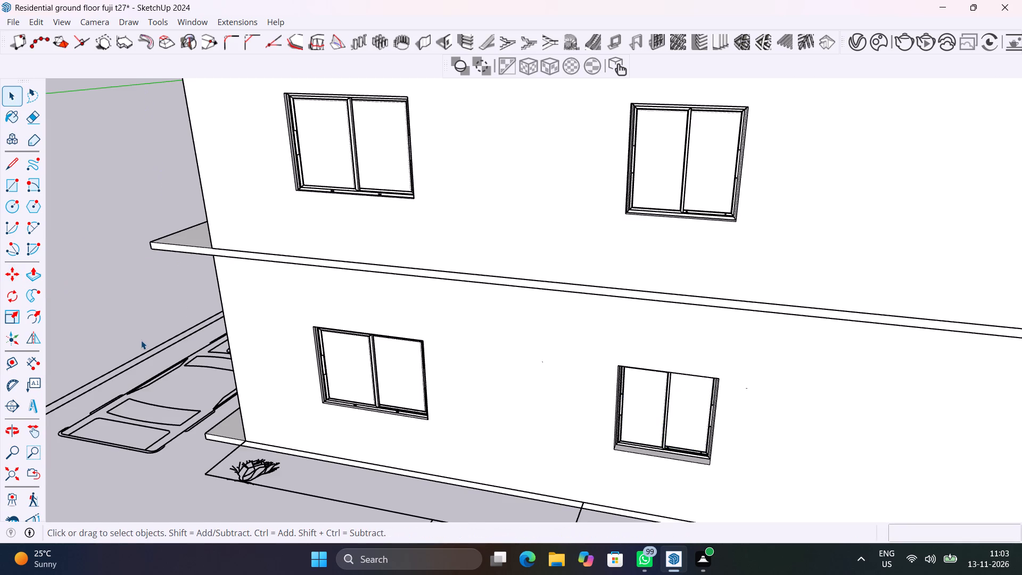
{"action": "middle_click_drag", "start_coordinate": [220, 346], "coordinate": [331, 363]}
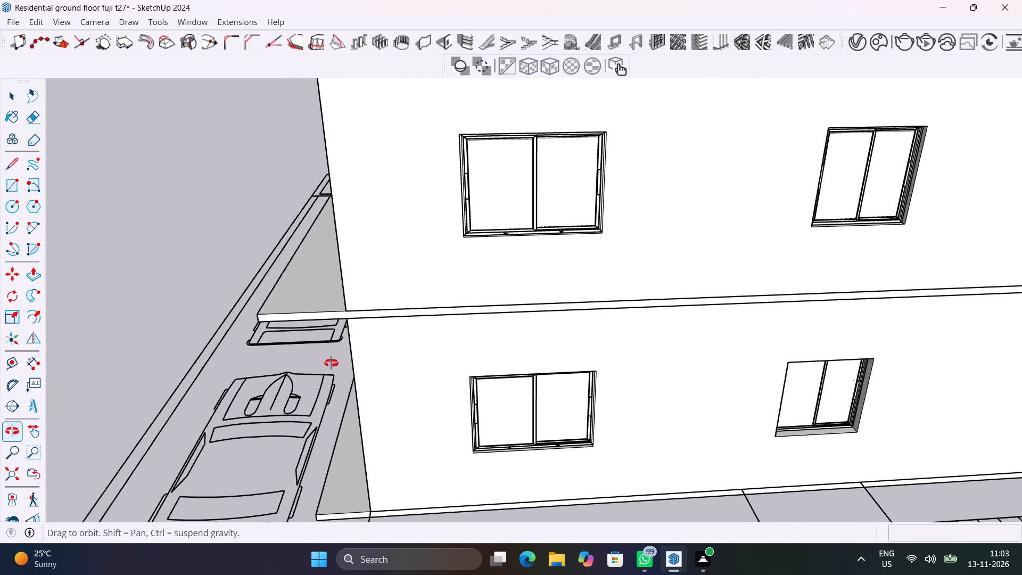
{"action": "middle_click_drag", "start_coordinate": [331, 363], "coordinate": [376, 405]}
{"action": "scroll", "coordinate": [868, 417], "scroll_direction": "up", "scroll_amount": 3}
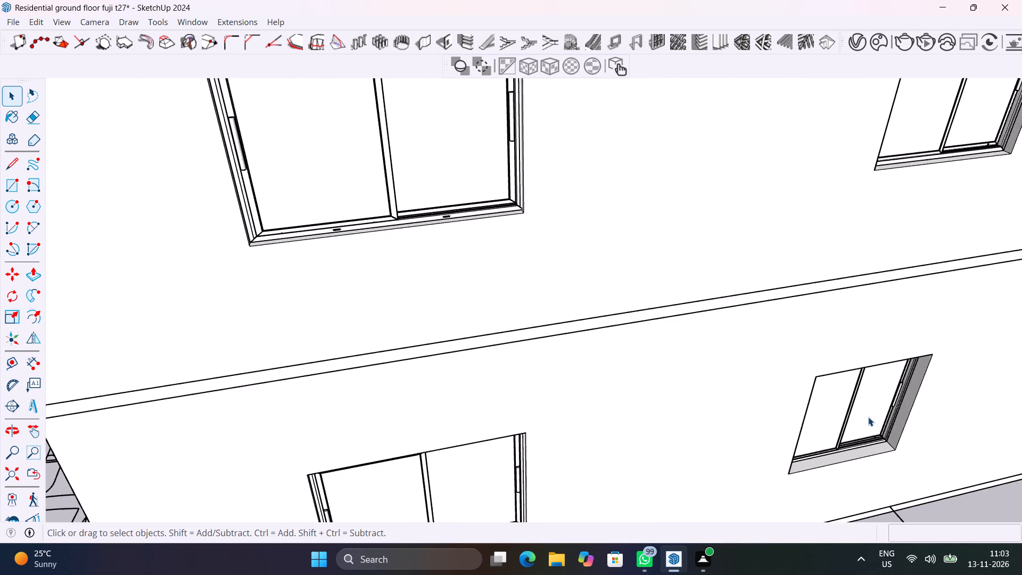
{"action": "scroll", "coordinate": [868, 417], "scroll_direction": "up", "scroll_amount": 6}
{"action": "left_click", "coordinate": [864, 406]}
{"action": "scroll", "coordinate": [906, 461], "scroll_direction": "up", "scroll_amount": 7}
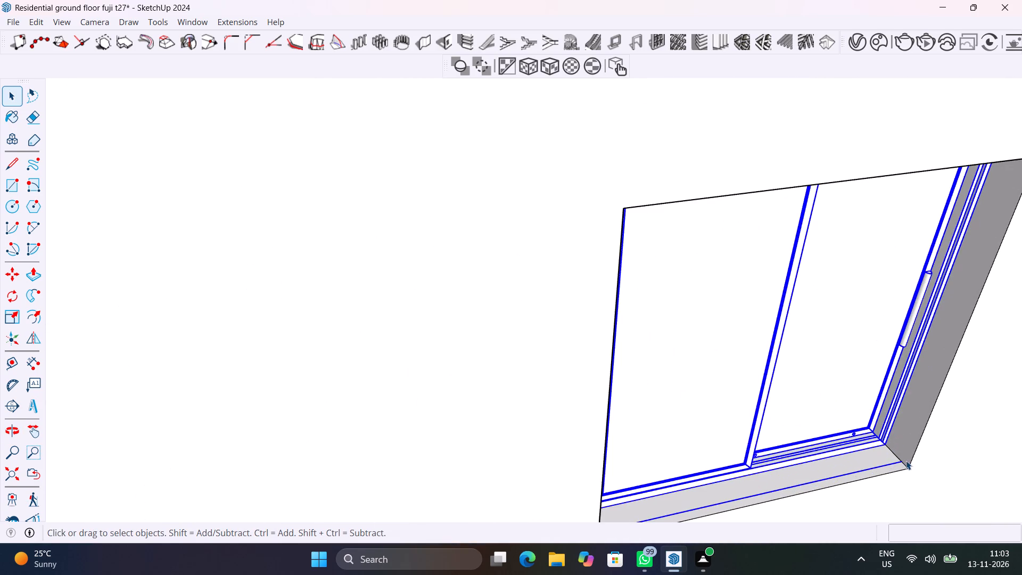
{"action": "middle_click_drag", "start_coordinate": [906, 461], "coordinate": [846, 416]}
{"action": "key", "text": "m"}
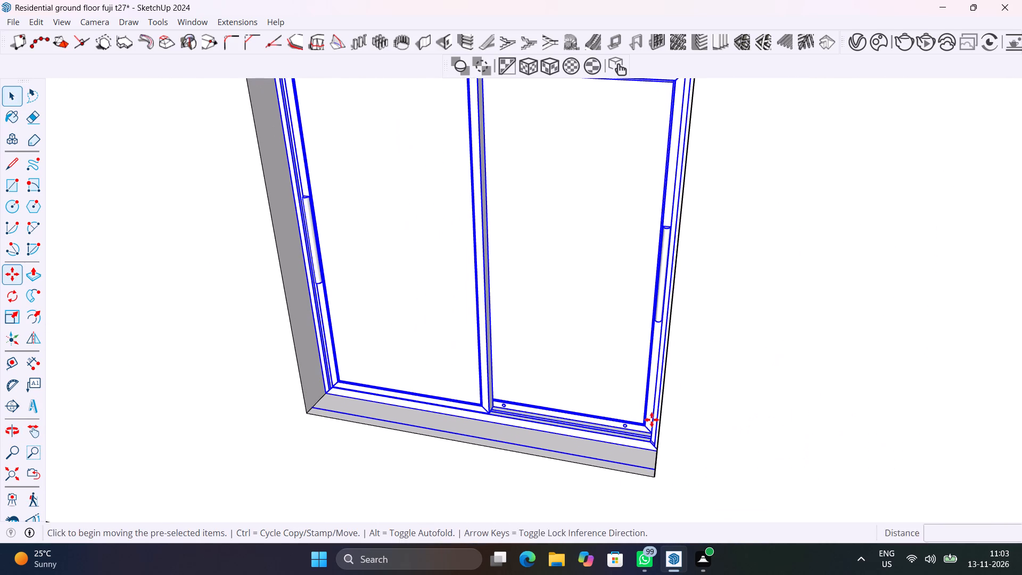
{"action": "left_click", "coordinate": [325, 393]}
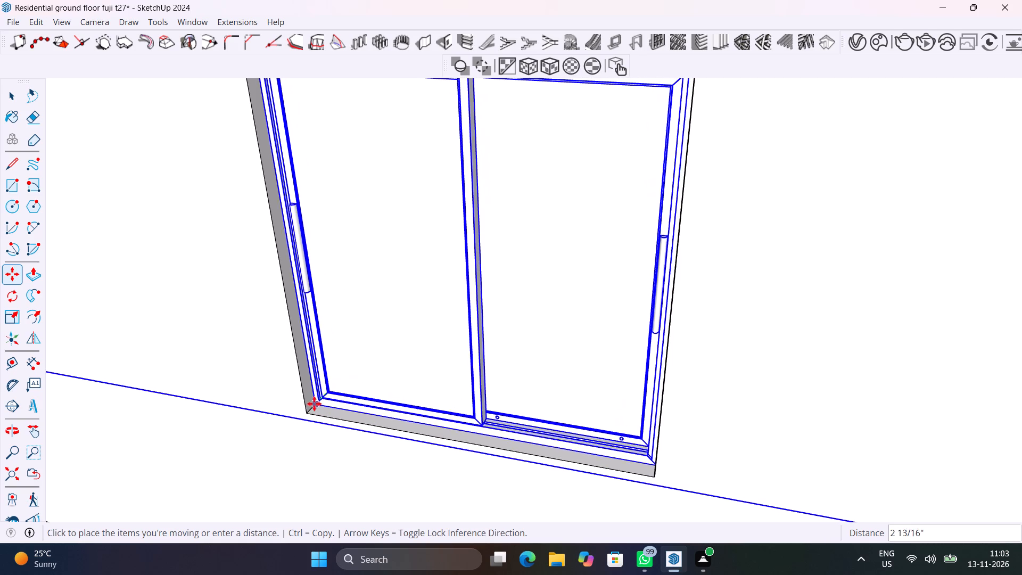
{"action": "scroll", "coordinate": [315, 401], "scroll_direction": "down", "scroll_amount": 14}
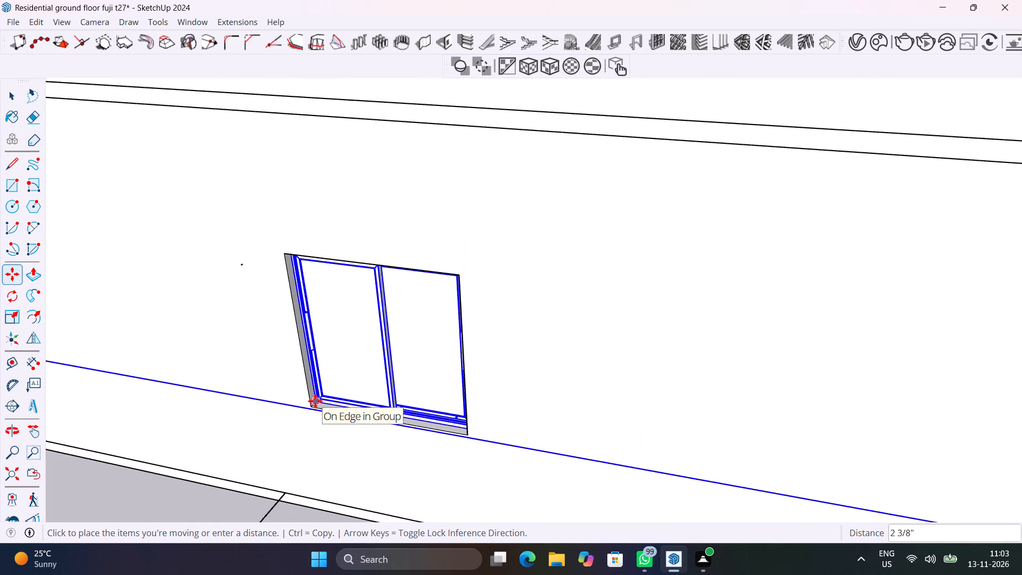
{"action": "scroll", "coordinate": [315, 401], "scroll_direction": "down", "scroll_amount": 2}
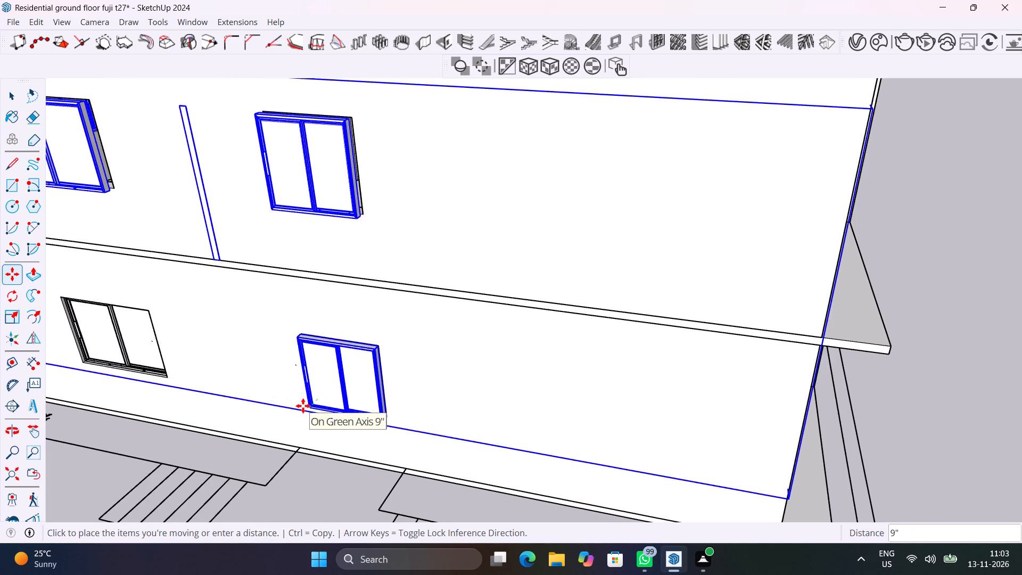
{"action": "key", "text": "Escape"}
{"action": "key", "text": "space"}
Reopen the windows group, move only the new ground-floor side-wall window slightly outward in its opening by its bottom corner, and close the group.
{"action": "double_click", "coordinate": [341, 388]}
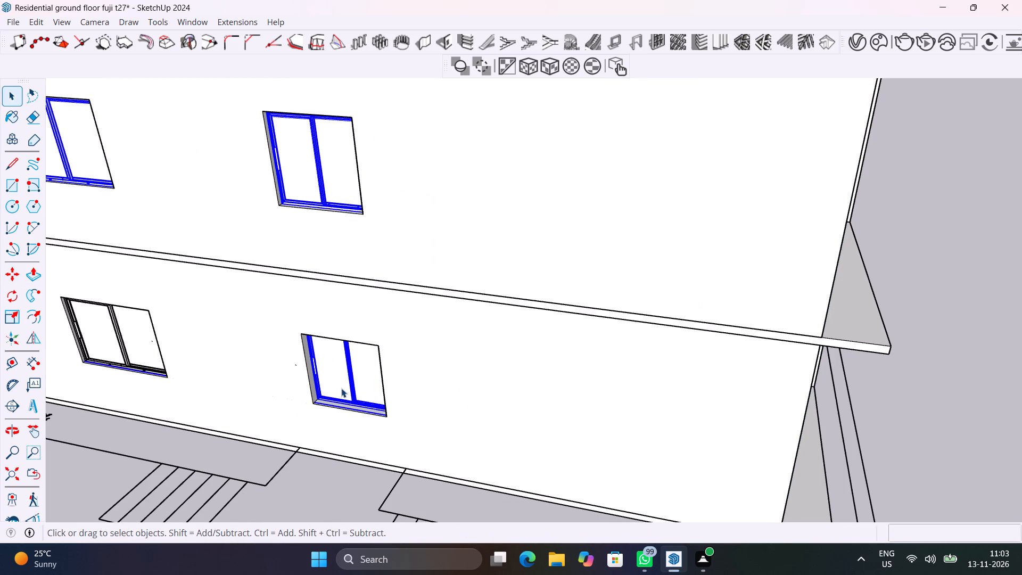
{"action": "left_click", "coordinate": [341, 388]}
{"action": "scroll", "coordinate": [337, 388], "scroll_direction": "up", "scroll_amount": 6}
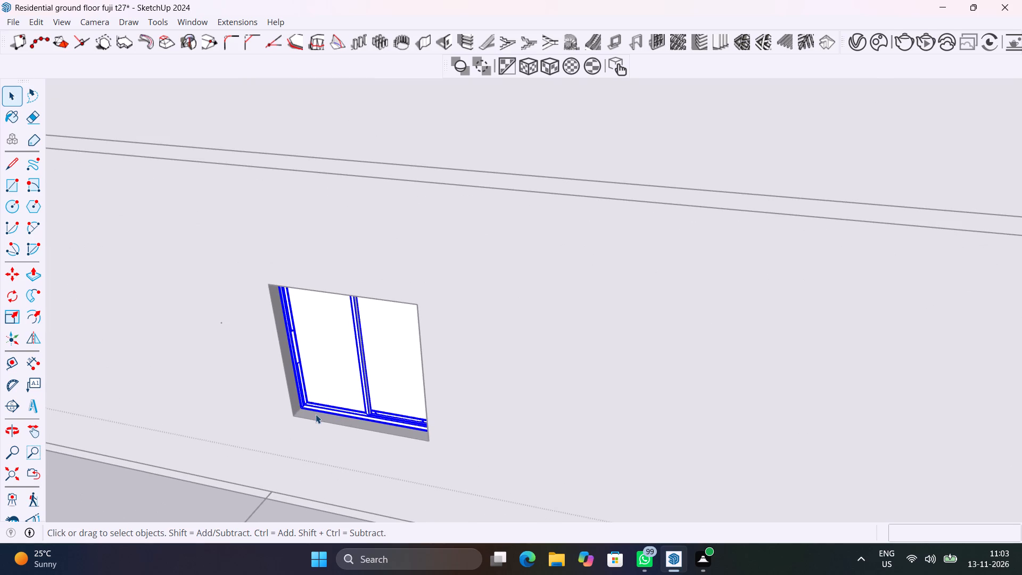
{"action": "scroll", "coordinate": [316, 414], "scroll_direction": "up", "scroll_amount": 6}
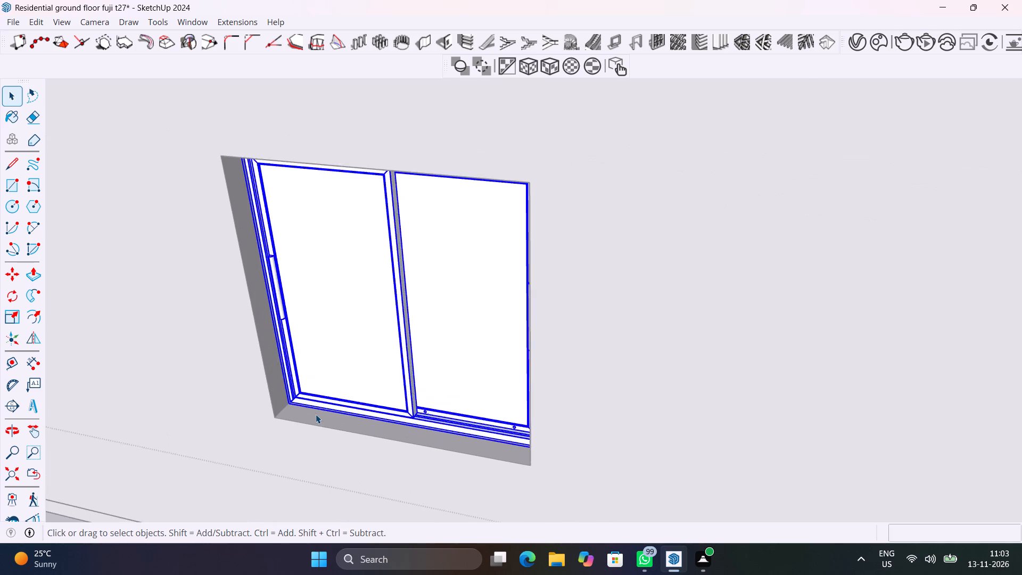
{"action": "scroll", "coordinate": [316, 414], "scroll_direction": "up", "scroll_amount": 6}
{"action": "key", "text": "m"}
{"action": "scroll", "coordinate": [276, 393], "scroll_direction": "up", "scroll_amount": 6}
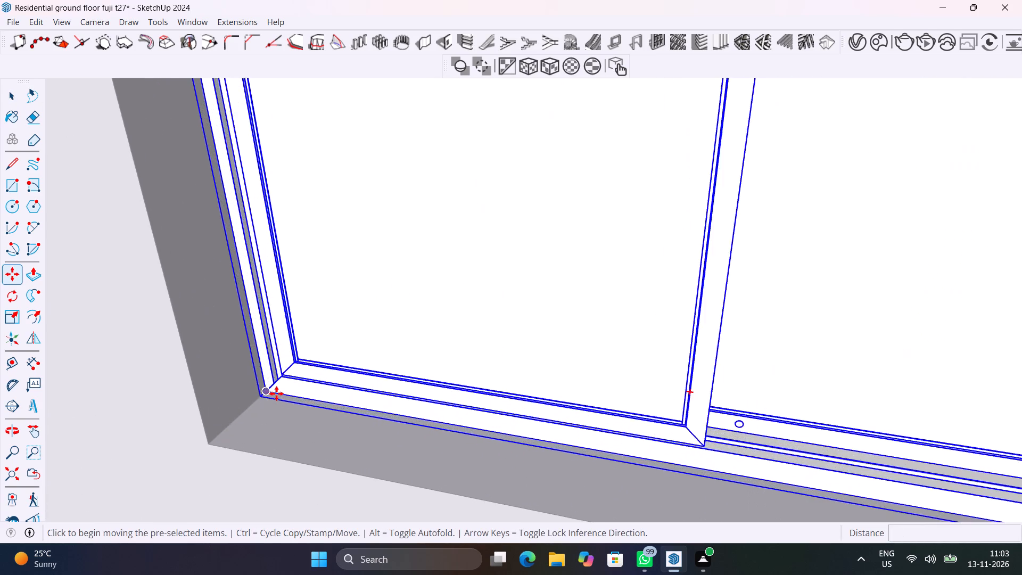
{"action": "scroll", "coordinate": [276, 393], "scroll_direction": "up", "scroll_amount": 5}
{"action": "left_click", "coordinate": [258, 391]}
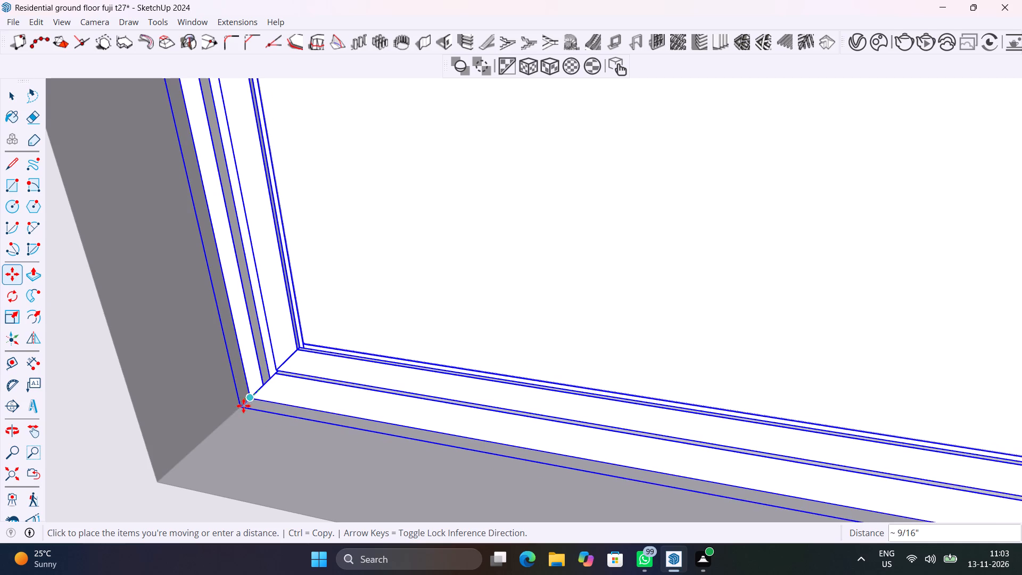
{"action": "left_click", "coordinate": [219, 422]}
{"action": "scroll", "coordinate": [474, 452], "scroll_direction": "down", "scroll_amount": 5}
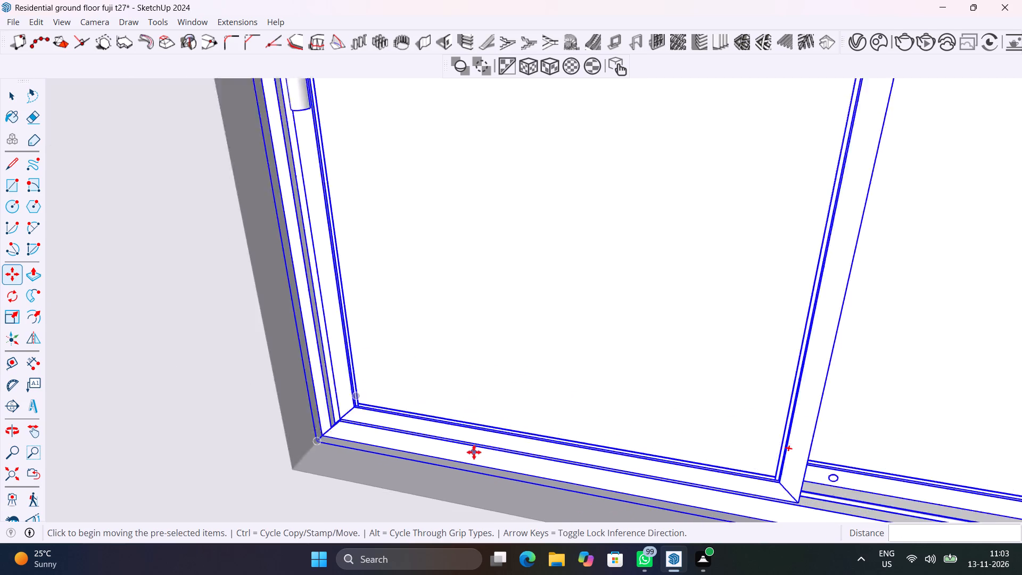
{"action": "scroll", "coordinate": [474, 452], "scroll_direction": "down", "scroll_amount": 20}
{"action": "scroll", "coordinate": [474, 452], "scroll_direction": "down", "scroll_amount": 17}
{"action": "key", "text": "space"}
{"action": "left_click", "coordinate": [795, 317]}
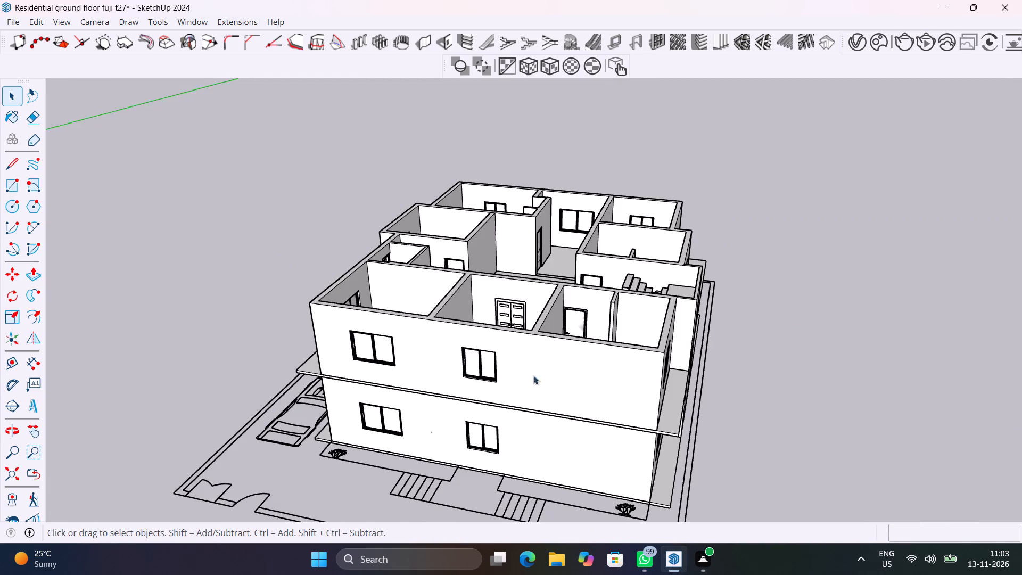
Check the windows around the building from several sides and save the model.
{"action": "middle_click_drag", "start_coordinate": [456, 413], "coordinate": [827, 375]}
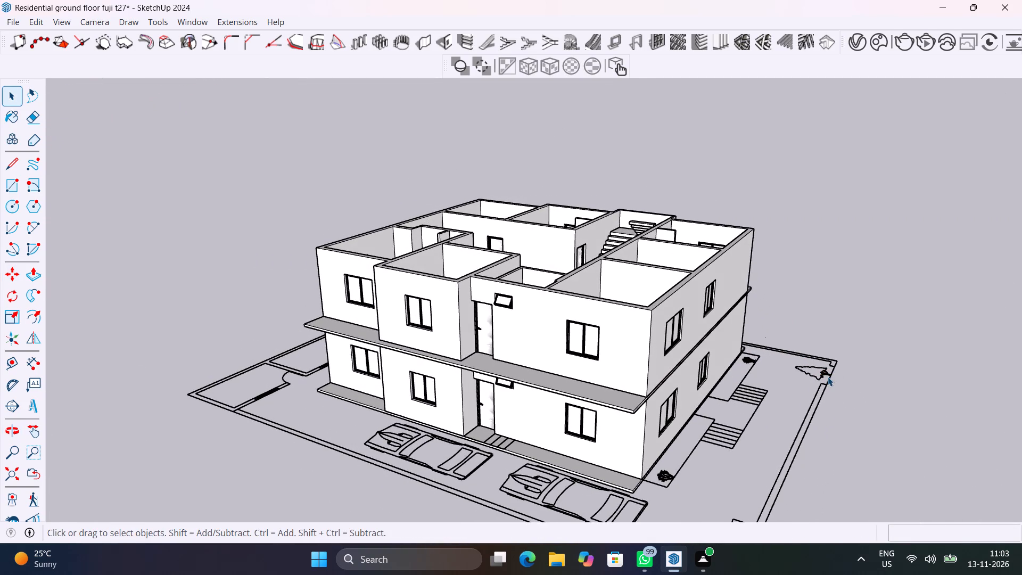
{"action": "middle_click_drag", "start_coordinate": [714, 396], "coordinate": [401, 328]}
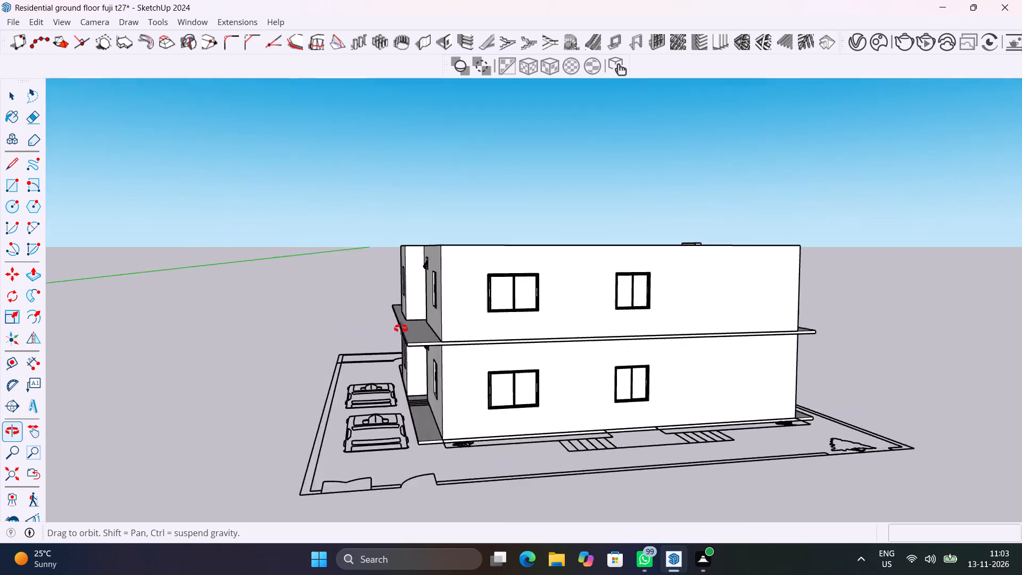
{"action": "middle_click_drag", "start_coordinate": [401, 328], "coordinate": [727, 442]}
{"action": "scroll", "coordinate": [579, 351], "scroll_direction": "up", "scroll_amount": 6}
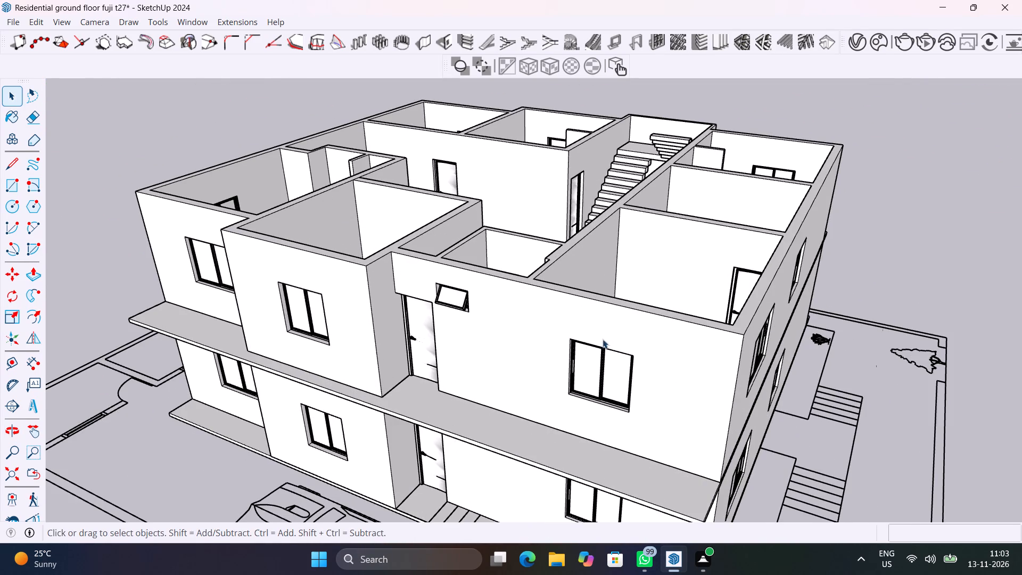
{"action": "middle_click_drag", "start_coordinate": [600, 336], "coordinate": [753, 286]}
{"action": "key", "text": "ctrl+s"}
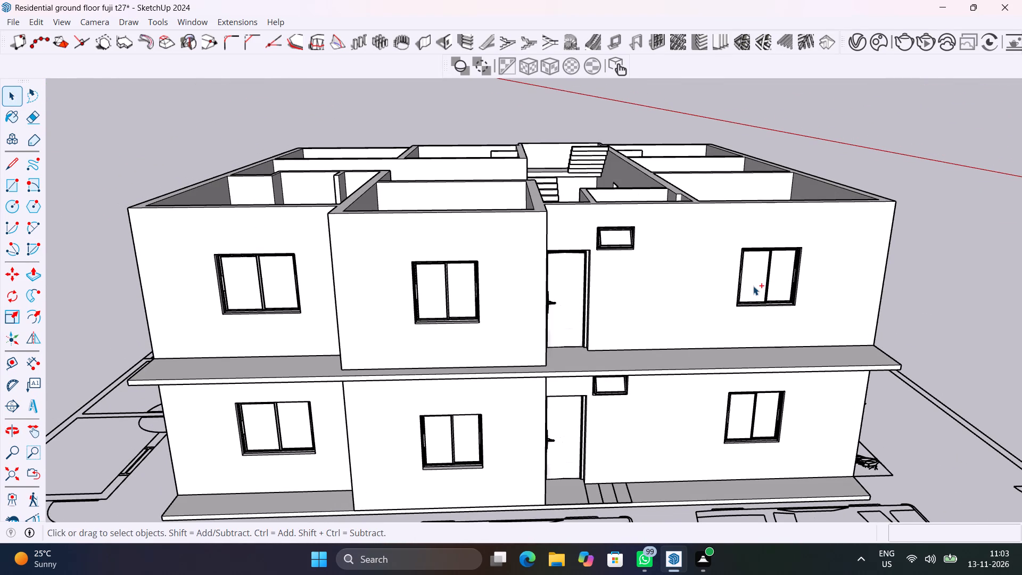
Unhide all hidden objects in the model.
{"action": "left_click", "coordinate": [34, 21]}
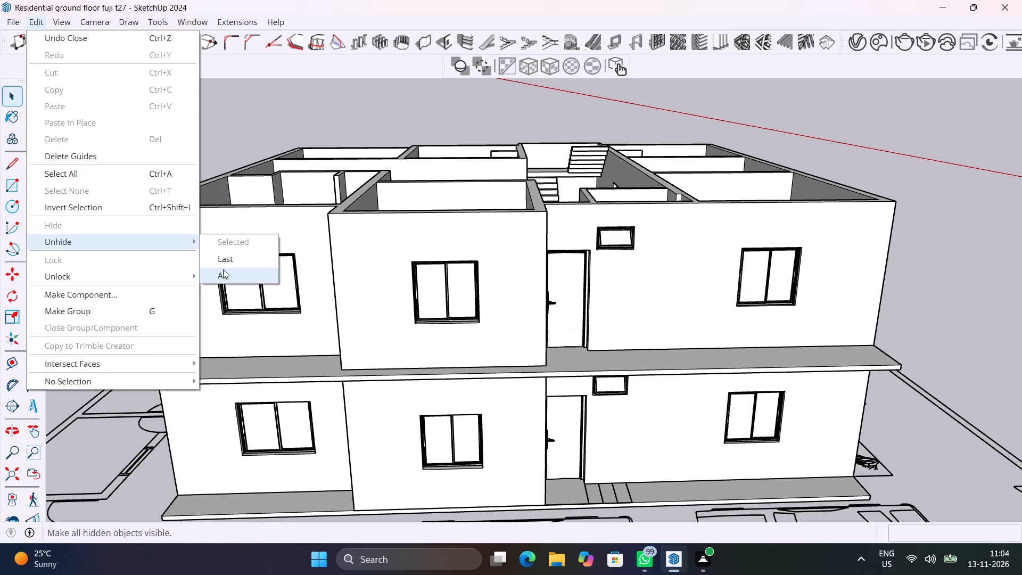
{"action": "left_click", "coordinate": [223, 269]}
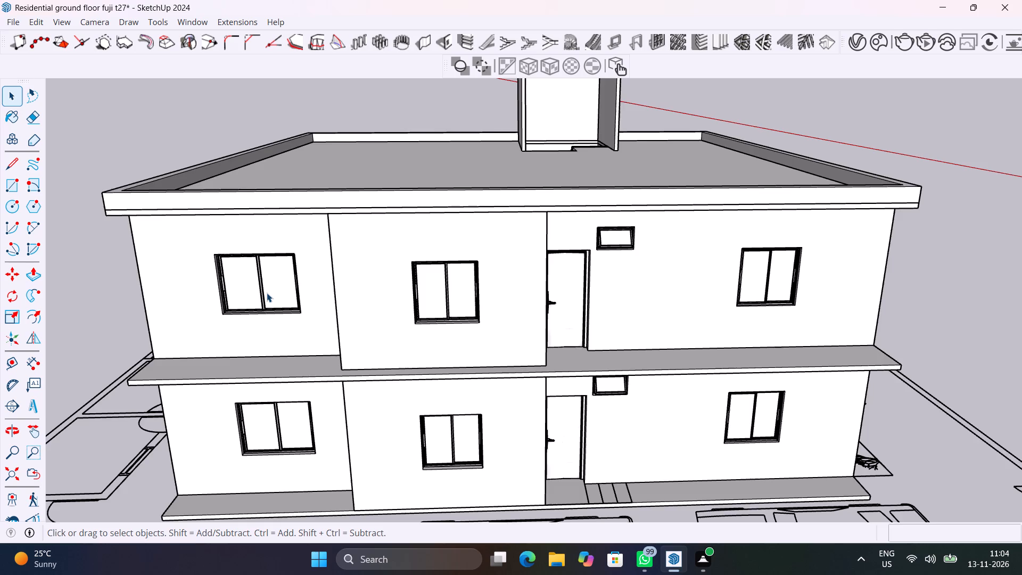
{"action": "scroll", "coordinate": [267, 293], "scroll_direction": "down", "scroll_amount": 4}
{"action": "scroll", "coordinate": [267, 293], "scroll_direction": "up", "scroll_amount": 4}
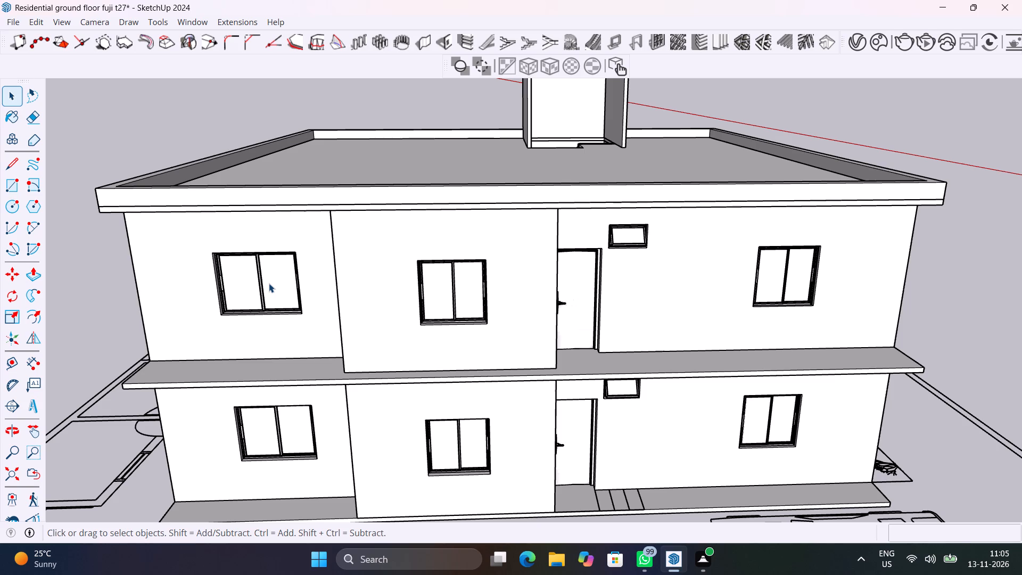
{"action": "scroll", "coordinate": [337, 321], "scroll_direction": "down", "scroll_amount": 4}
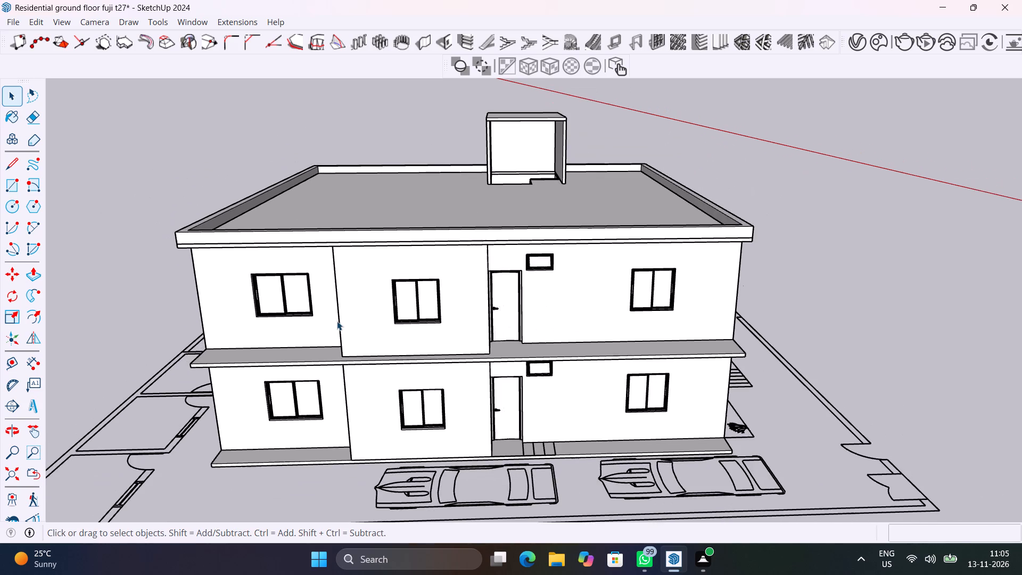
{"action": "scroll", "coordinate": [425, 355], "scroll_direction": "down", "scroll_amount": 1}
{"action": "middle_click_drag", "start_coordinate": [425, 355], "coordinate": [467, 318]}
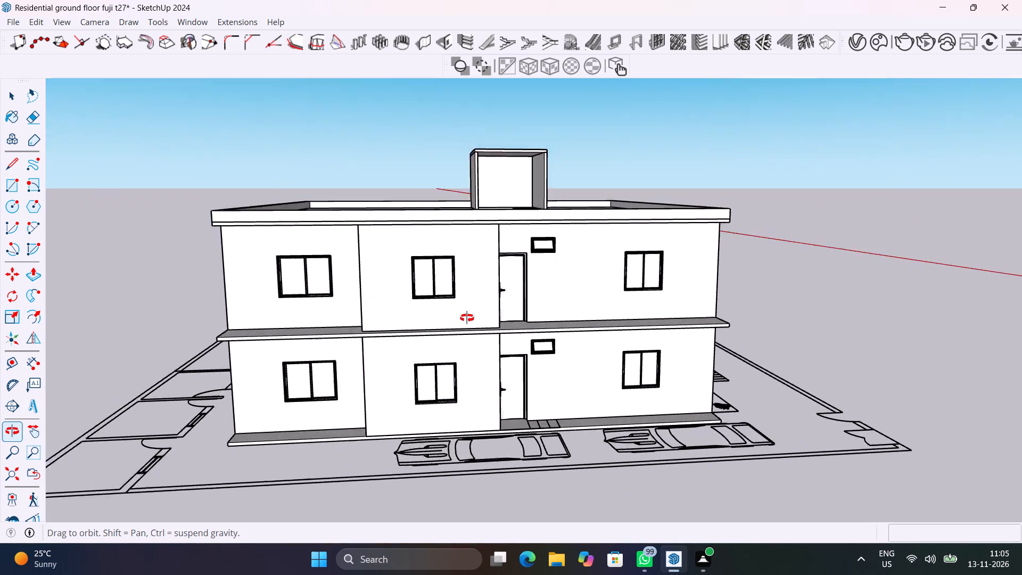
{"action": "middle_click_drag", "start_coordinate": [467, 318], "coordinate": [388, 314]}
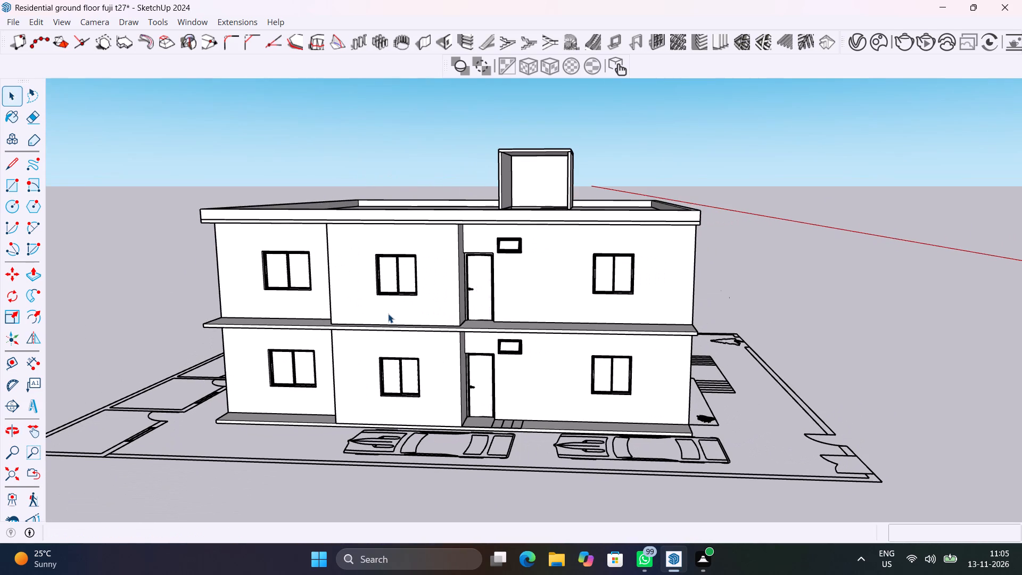
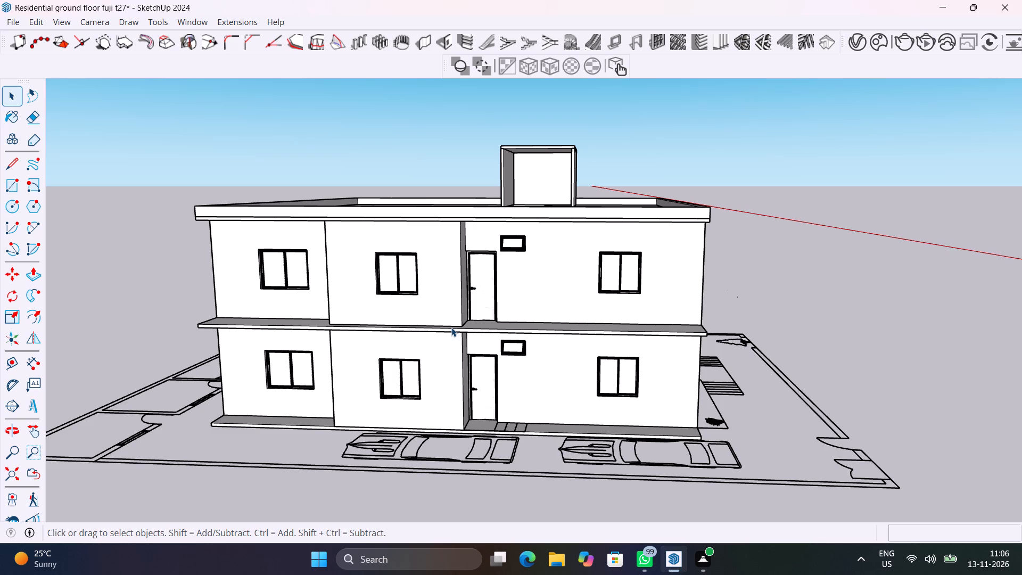
Examine the completed two-storey building and its surrounding site plan from the front, the side and above.
{"action": "middle_click_drag", "start_coordinate": [566, 385], "coordinate": [489, 339]}
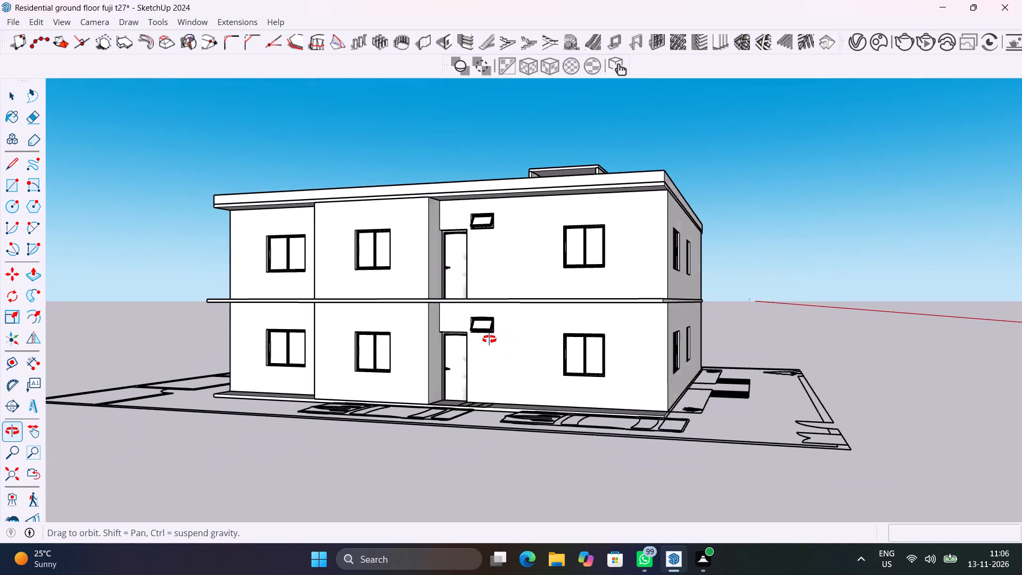
{"action": "middle_click_drag", "start_coordinate": [489, 339], "coordinate": [480, 340]}
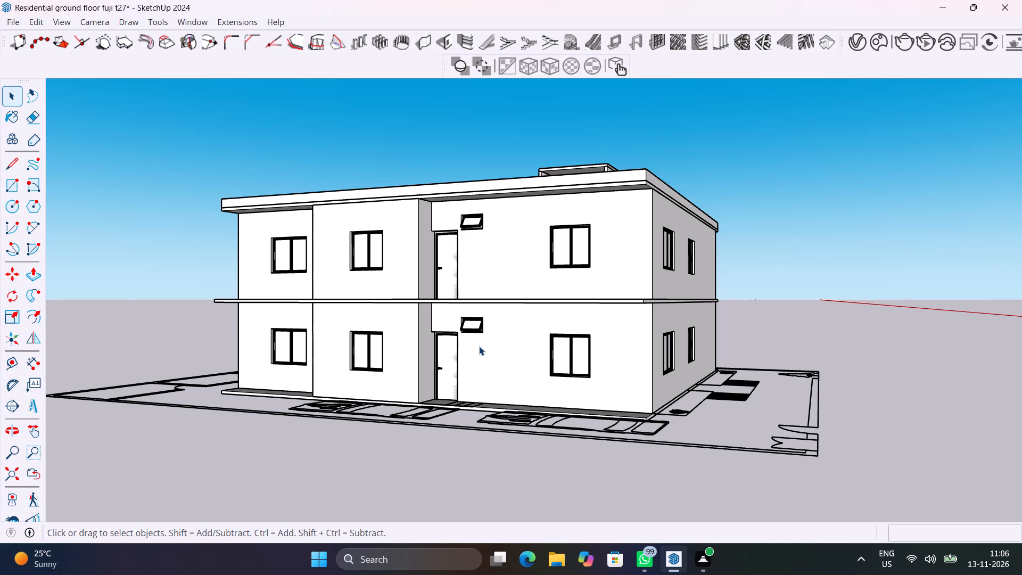
{"action": "scroll", "coordinate": [534, 342], "scroll_direction": "up", "scroll_amount": 1}
{"action": "middle_click_drag", "start_coordinate": [534, 342], "coordinate": [554, 355]}
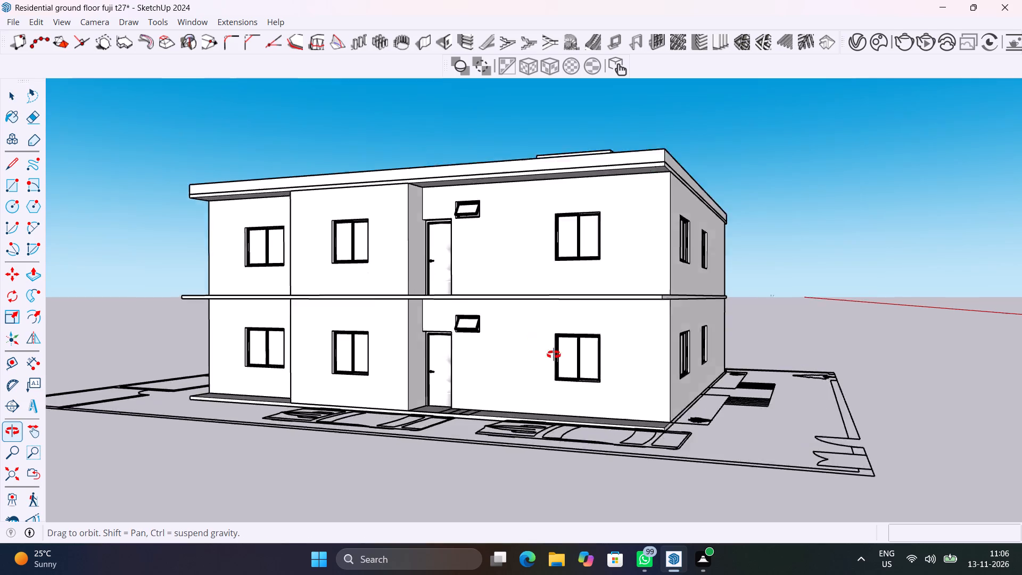
{"action": "middle_click_drag", "start_coordinate": [554, 355], "coordinate": [621, 452]}
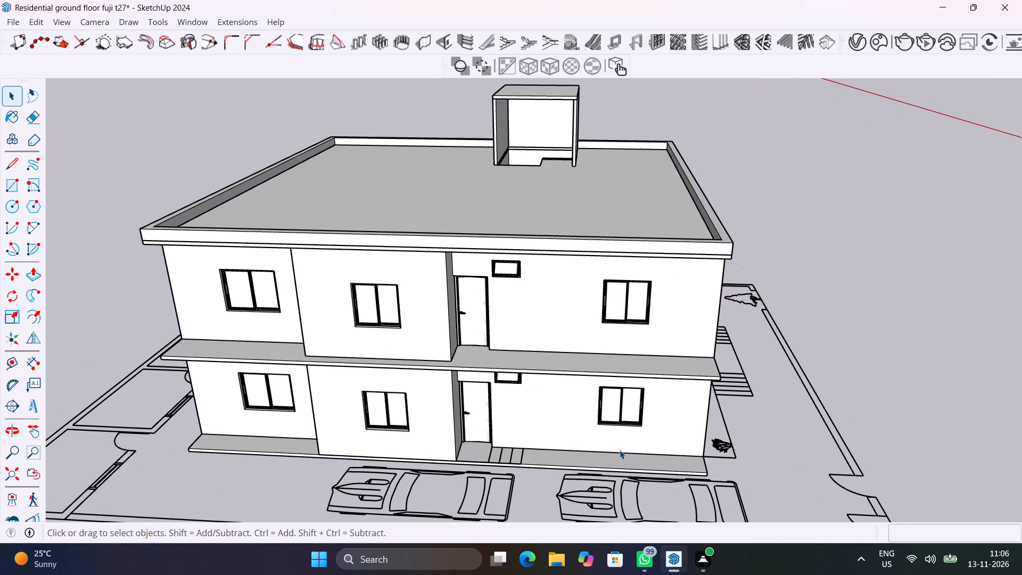
{"action": "middle_click_drag", "start_coordinate": [616, 449], "coordinate": [658, 371]}
{"action": "scroll", "coordinate": [658, 371], "scroll_direction": "down", "scroll_amount": 8}
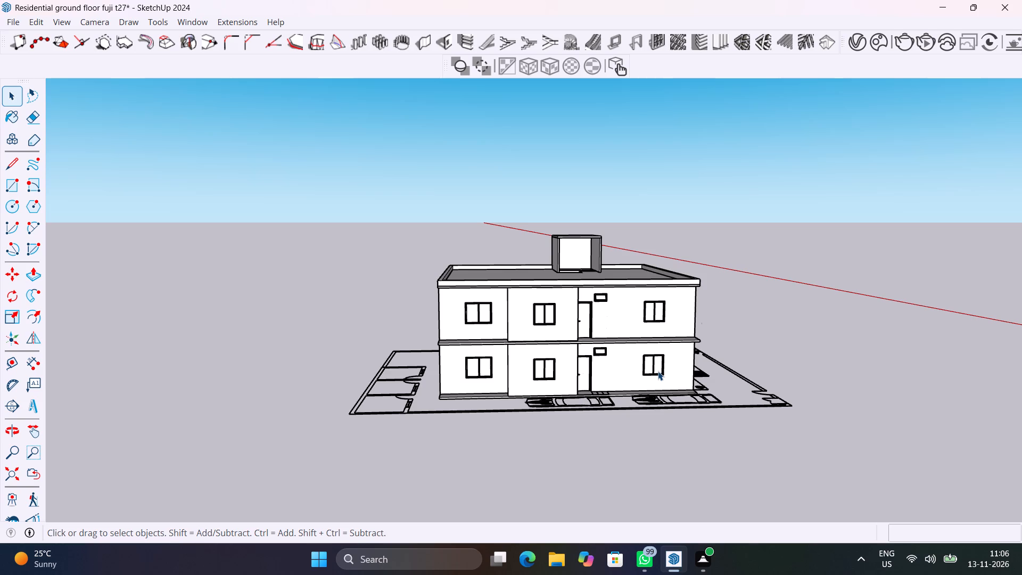
{"action": "scroll", "coordinate": [658, 371], "scroll_direction": "down", "scroll_amount": 6}
{"action": "middle_click_drag", "start_coordinate": [657, 372], "coordinate": [656, 465]}
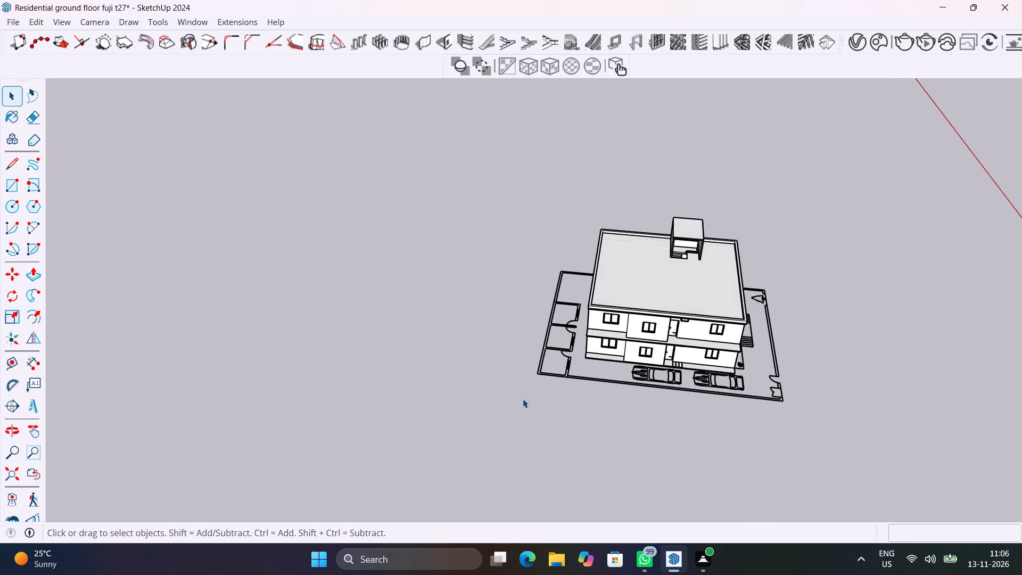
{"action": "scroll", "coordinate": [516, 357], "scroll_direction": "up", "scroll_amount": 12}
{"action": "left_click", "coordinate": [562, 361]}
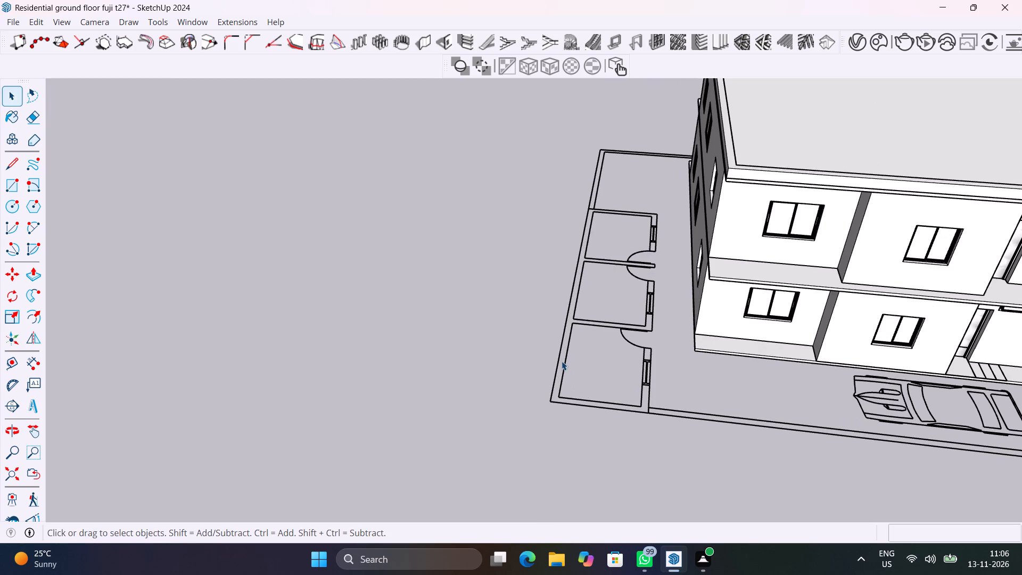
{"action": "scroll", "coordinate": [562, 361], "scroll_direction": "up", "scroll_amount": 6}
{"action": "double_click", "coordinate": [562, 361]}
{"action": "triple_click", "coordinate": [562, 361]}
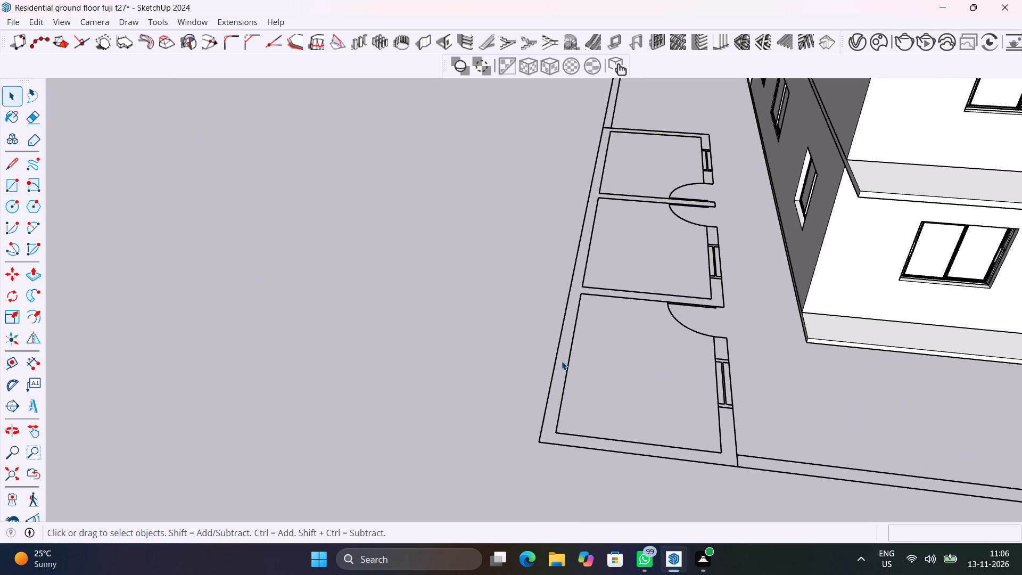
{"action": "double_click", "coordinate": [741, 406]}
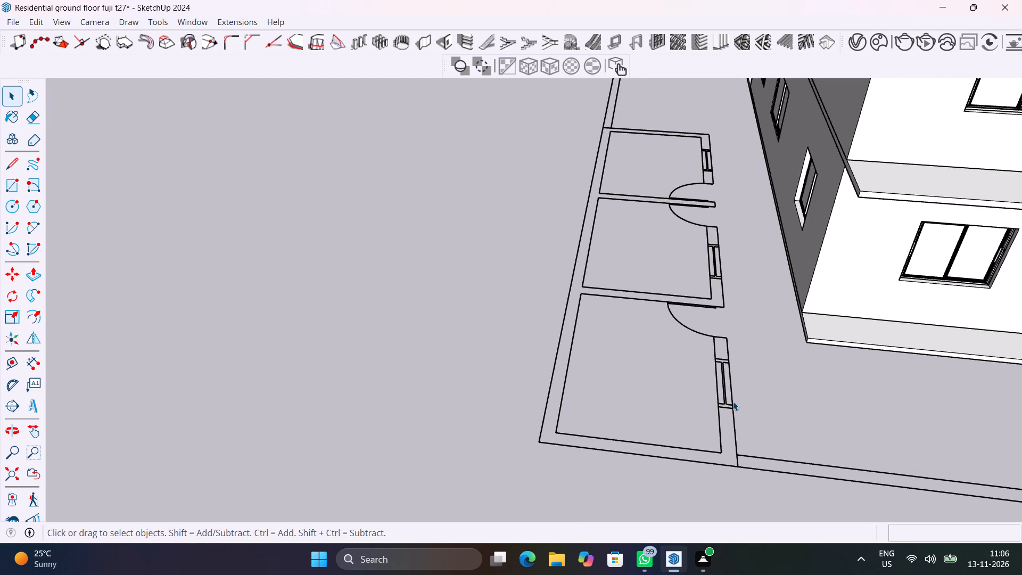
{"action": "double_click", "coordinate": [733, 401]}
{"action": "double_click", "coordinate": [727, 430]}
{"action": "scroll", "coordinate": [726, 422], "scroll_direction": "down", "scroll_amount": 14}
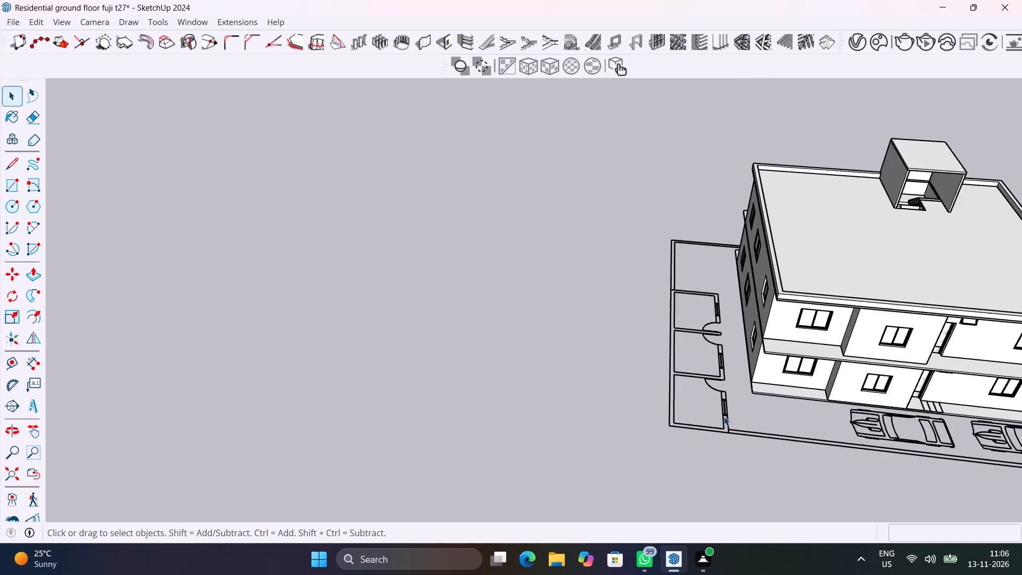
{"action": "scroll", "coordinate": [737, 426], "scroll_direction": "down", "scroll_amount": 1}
Draw a 38' 3" line along the boundary wall's inner edge behind the three outbuilding rooms, ending at the front corner.
{"action": "middle_click_drag", "start_coordinate": [737, 426], "coordinate": [616, 547]}
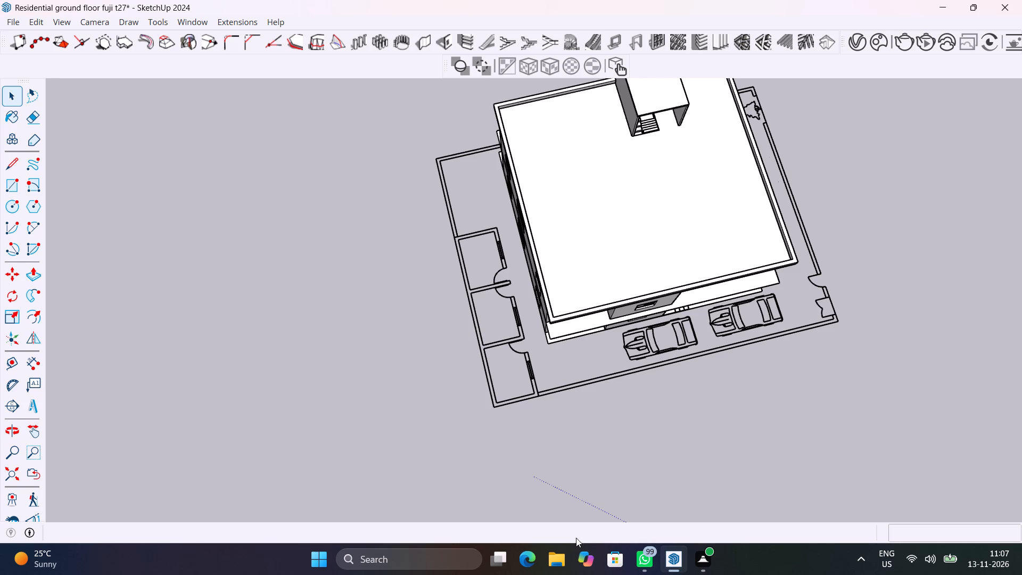
{"action": "scroll", "coordinate": [540, 363], "scroll_direction": "up", "scroll_amount": 7}
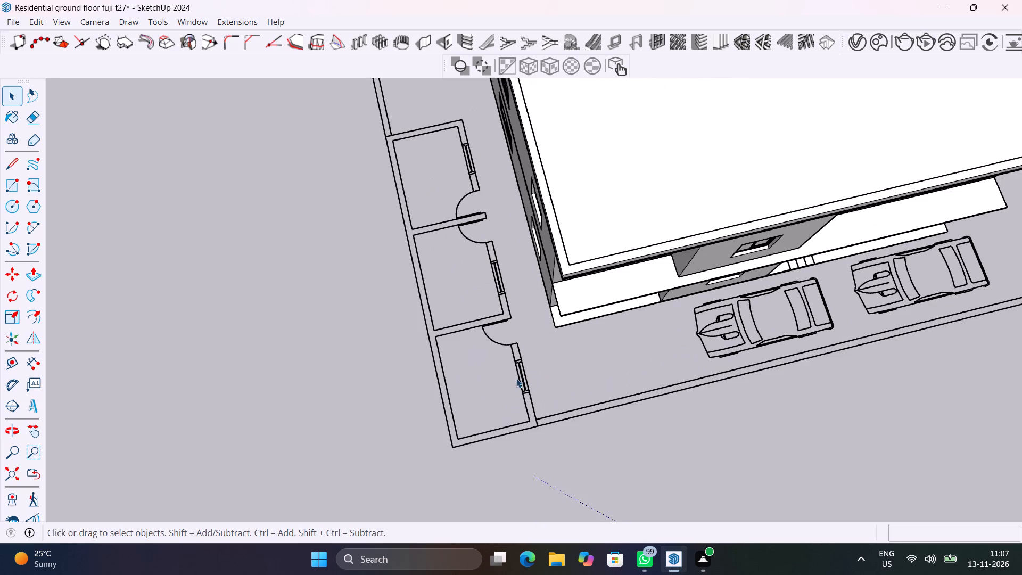
{"action": "middle_click_drag", "start_coordinate": [465, 269], "coordinate": [543, 392], "text": "shift"}
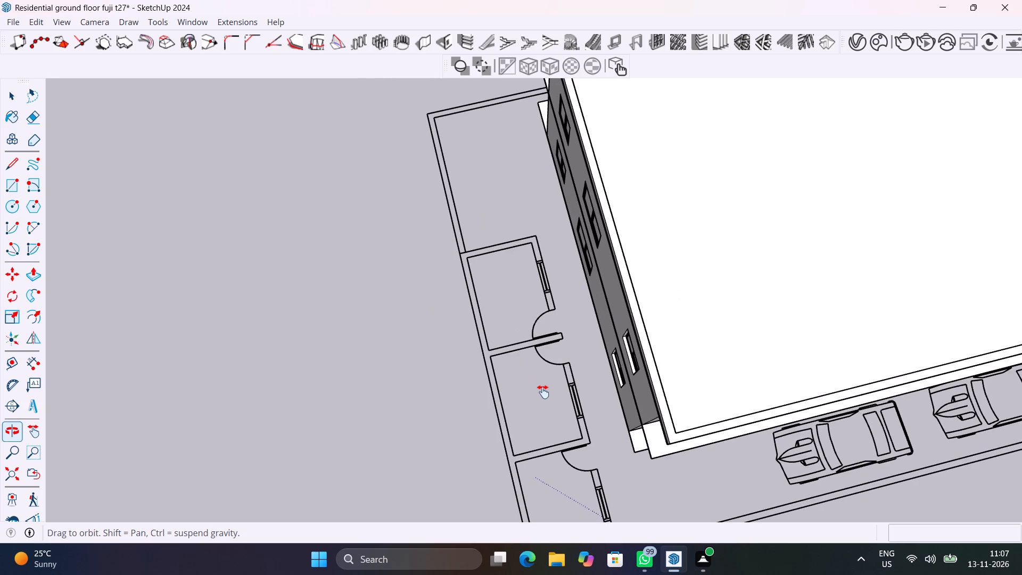
{"action": "middle_click_drag", "start_coordinate": [543, 392], "coordinate": [787, 276], "text": "shift"}
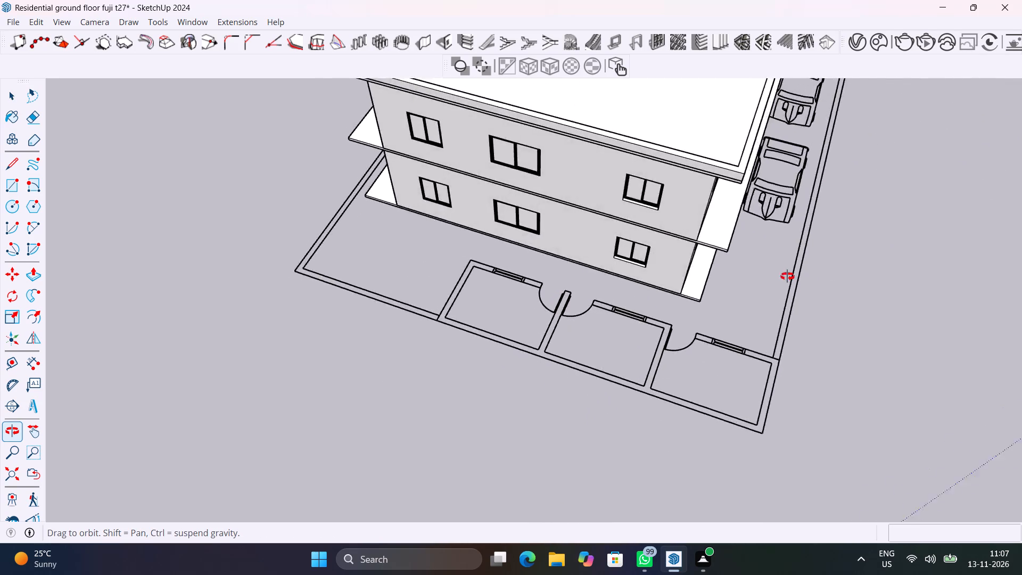
{"action": "middle_click_drag", "start_coordinate": [787, 276], "coordinate": [556, 297], "text": "shift"}
{"action": "scroll", "coordinate": [541, 350], "scroll_direction": "up", "scroll_amount": 4}
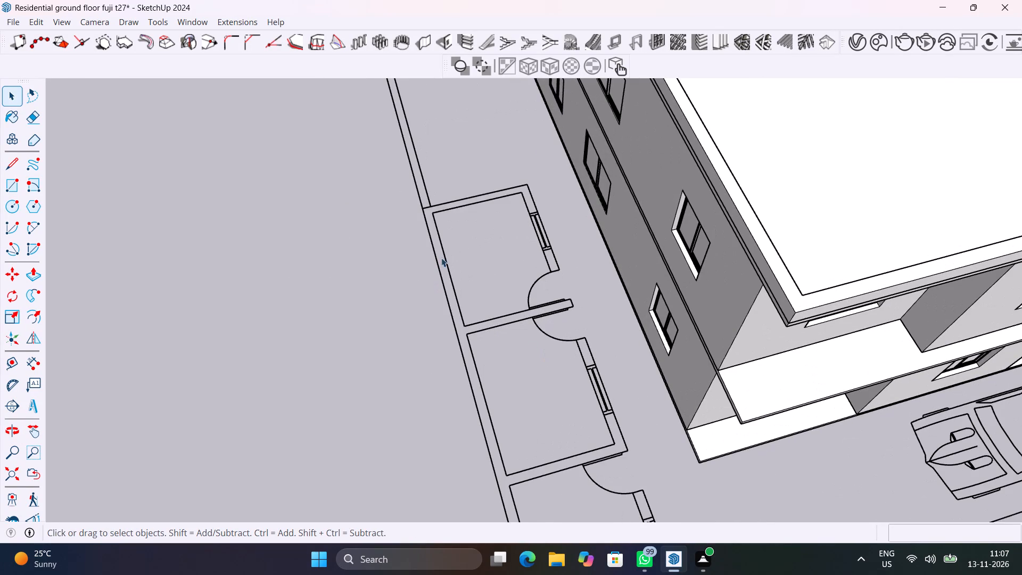
{"action": "scroll", "coordinate": [441, 256], "scroll_direction": "up", "scroll_amount": 6}
{"action": "key", "text": "l"}
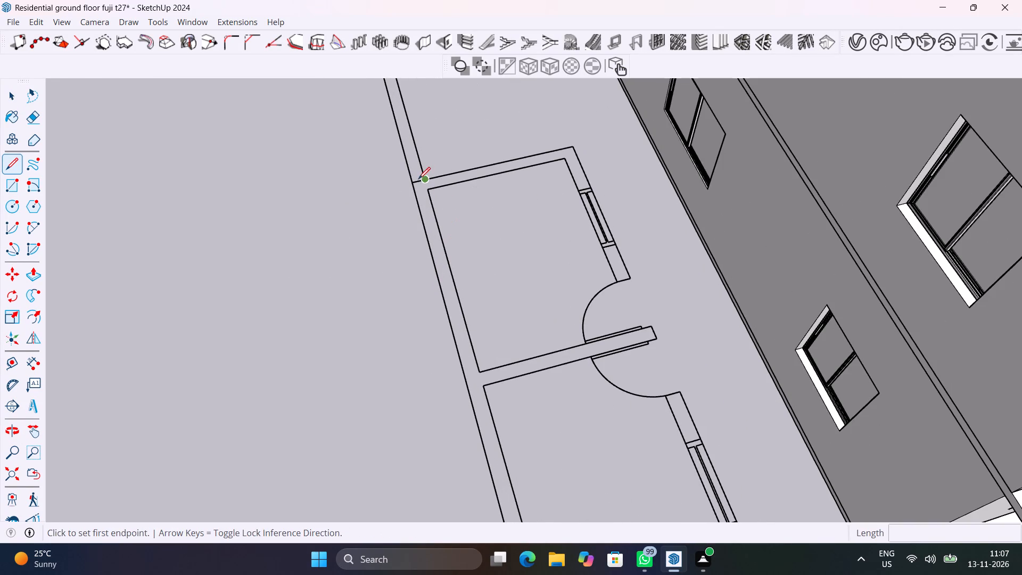
{"action": "left_click", "coordinate": [426, 178]}
{"action": "scroll", "coordinate": [437, 244], "scroll_direction": "down", "scroll_amount": 14}
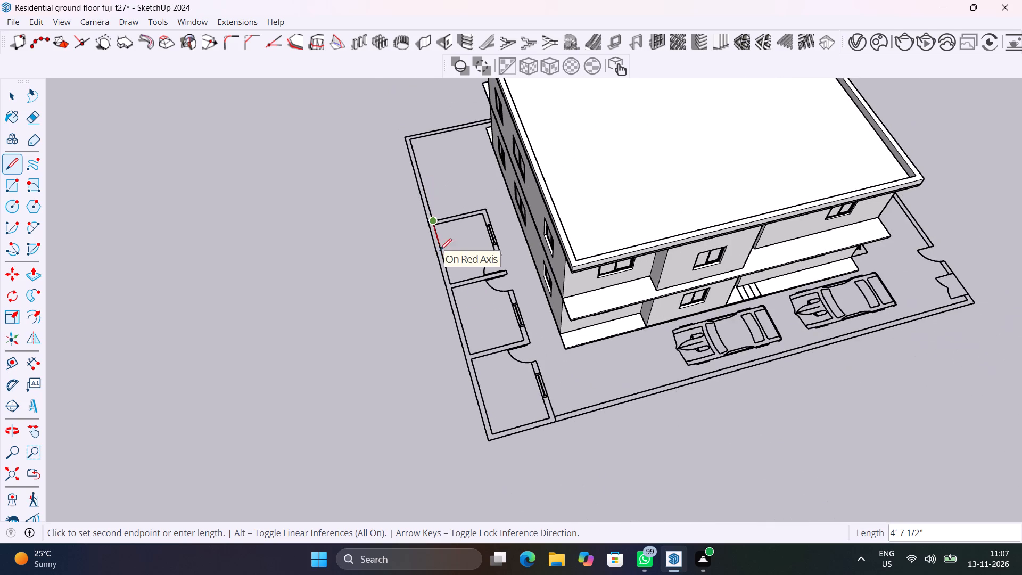
{"action": "scroll", "coordinate": [494, 436], "scroll_direction": "up", "scroll_amount": 5}
{"action": "left_click", "coordinate": [494, 436]}
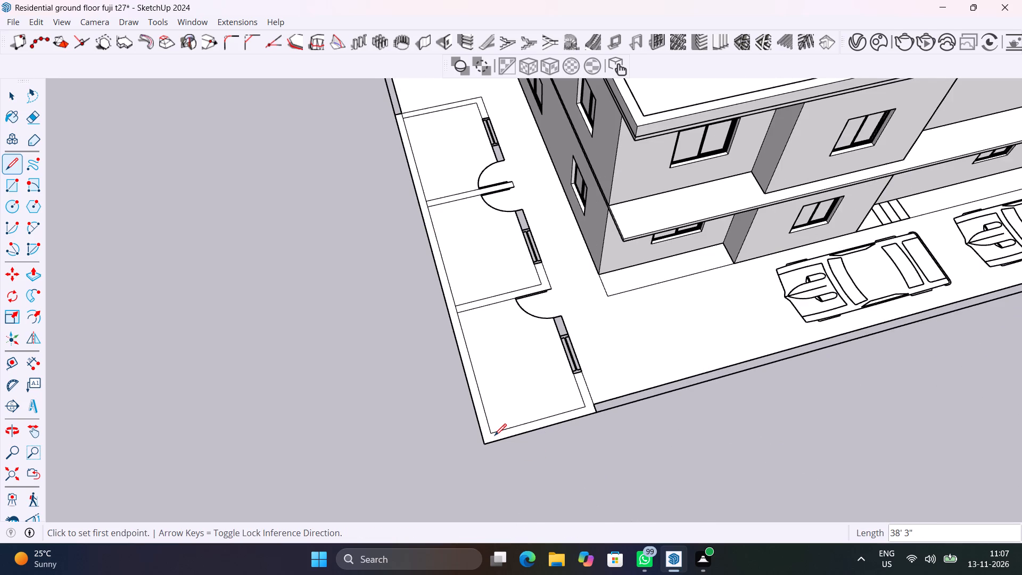
Delete the ground face filling the outbuilding rooms and open yard, keeping the faces between the wall lines.
{"action": "key", "text": "space"}
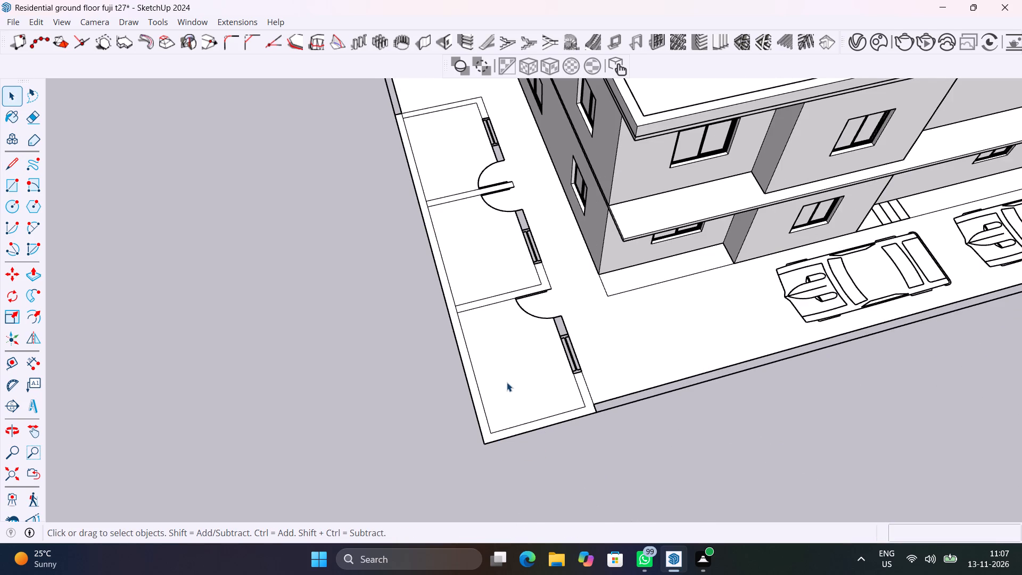
{"action": "left_click", "coordinate": [507, 382]}
{"action": "key", "text": "Delete"}
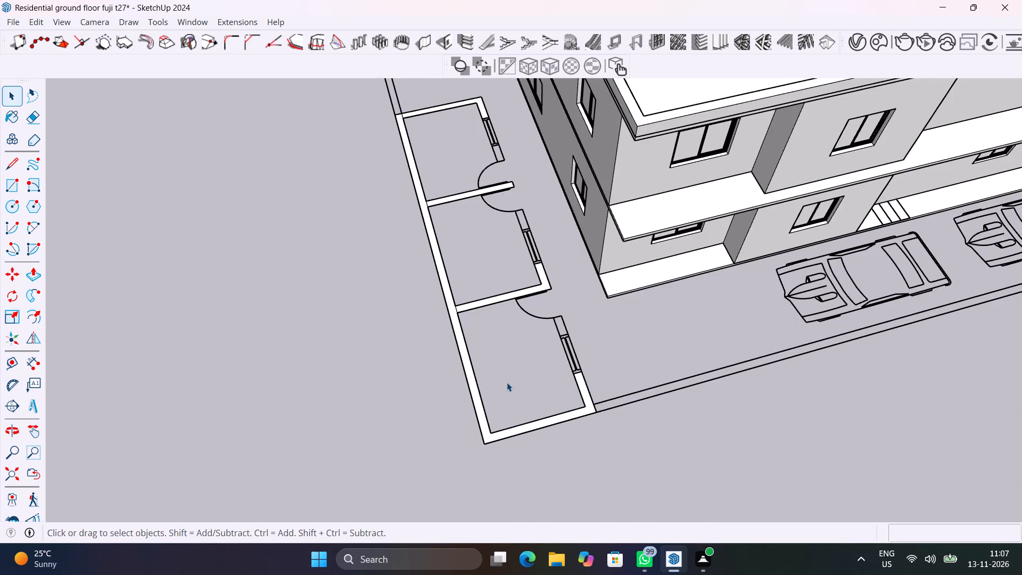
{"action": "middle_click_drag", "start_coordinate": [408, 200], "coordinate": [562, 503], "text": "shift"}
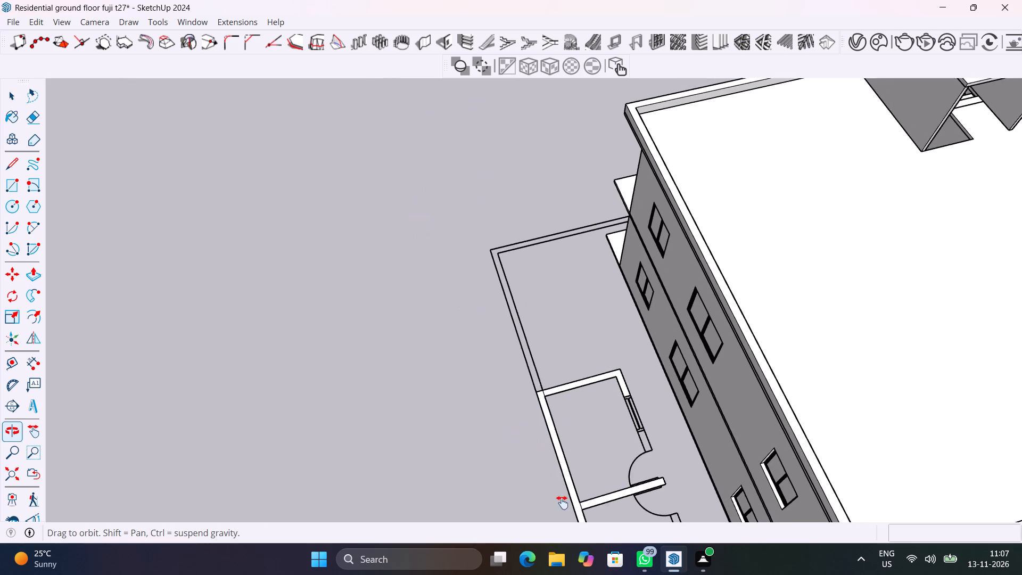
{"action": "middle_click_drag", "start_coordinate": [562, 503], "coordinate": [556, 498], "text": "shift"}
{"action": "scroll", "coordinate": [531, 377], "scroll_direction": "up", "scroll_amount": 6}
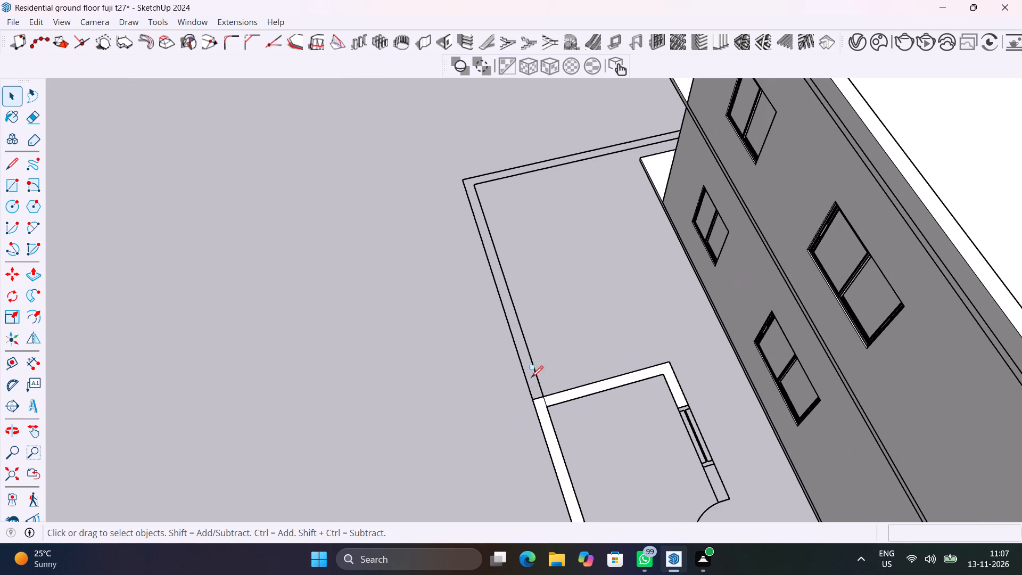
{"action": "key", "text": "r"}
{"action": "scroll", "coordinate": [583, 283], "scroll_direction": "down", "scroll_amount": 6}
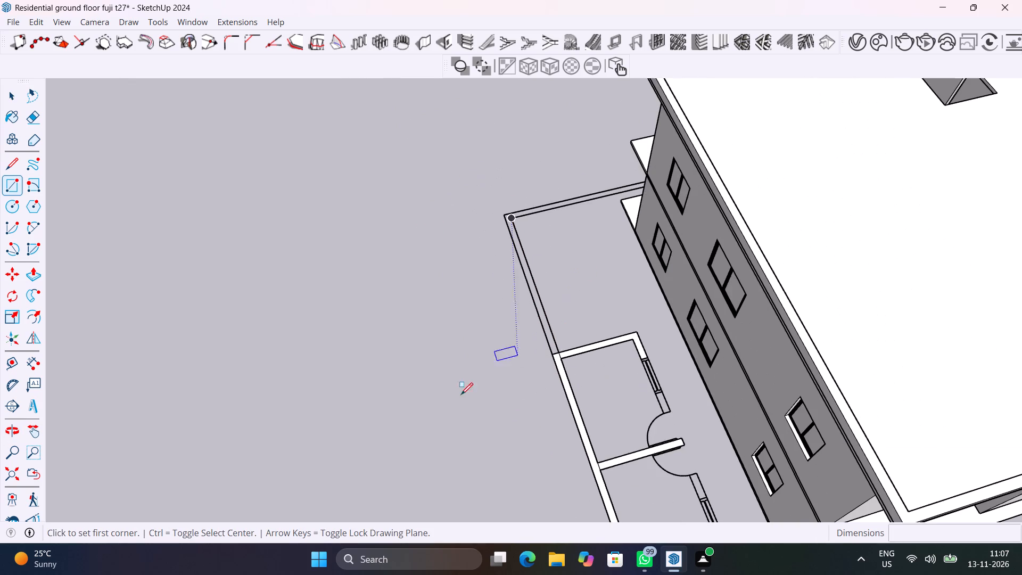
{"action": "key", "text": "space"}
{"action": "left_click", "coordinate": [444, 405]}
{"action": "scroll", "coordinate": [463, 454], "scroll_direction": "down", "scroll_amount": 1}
Open the plinth slab group and Push/Pull its side edge face 14' 6" outward to the boundary behind the outbuildings, closing the group.
{"action": "middle_click_drag", "start_coordinate": [463, 454], "coordinate": [1005, 277]}
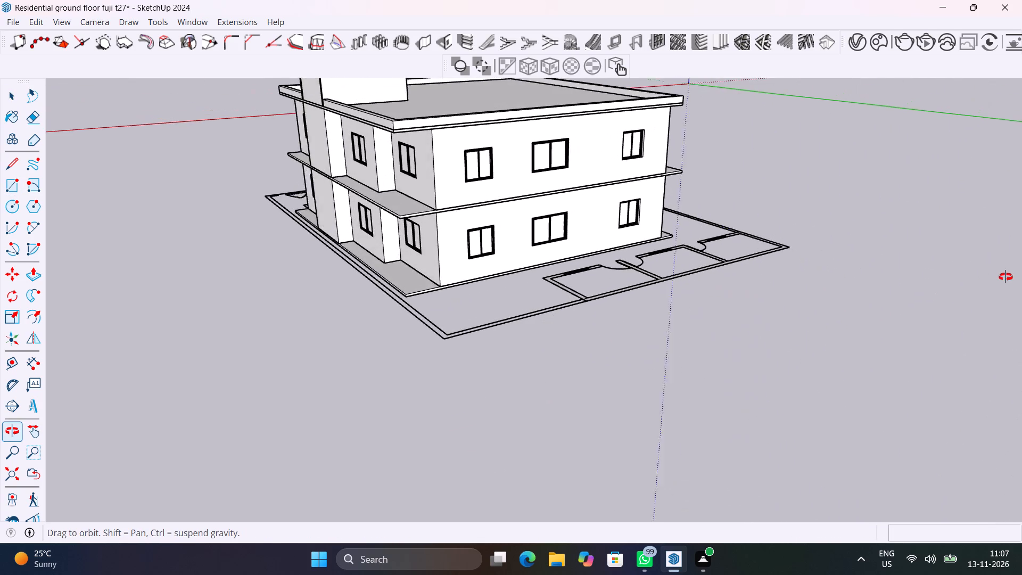
{"action": "middle_click_drag", "start_coordinate": [1005, 277], "coordinate": [1014, 277]}
{"action": "scroll", "coordinate": [456, 295], "scroll_direction": "up", "scroll_amount": 9}
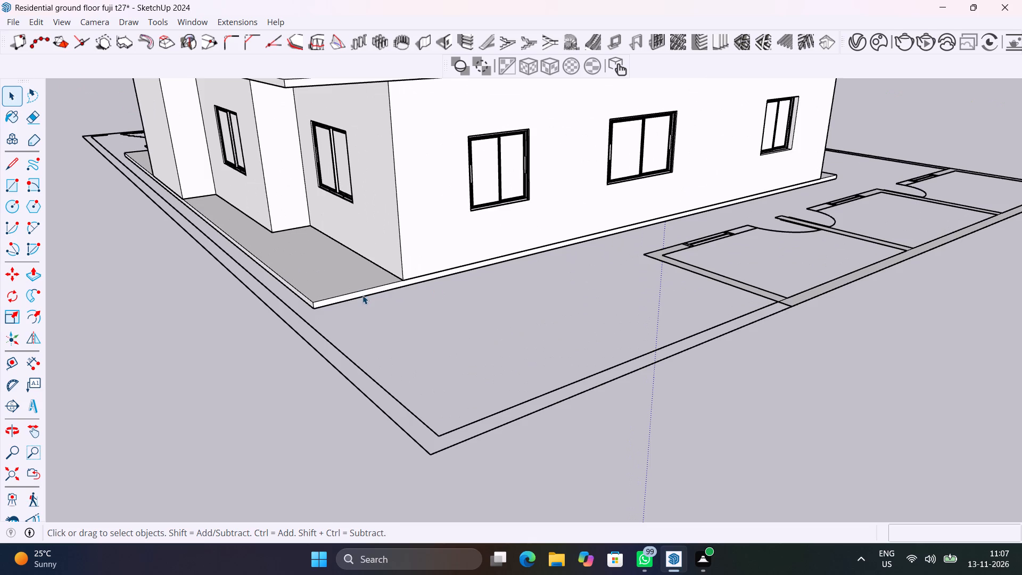
{"action": "scroll", "coordinate": [362, 295], "scroll_direction": "up", "scroll_amount": 6}
{"action": "left_click", "coordinate": [363, 290]}
{"action": "double_click", "coordinate": [363, 290]}
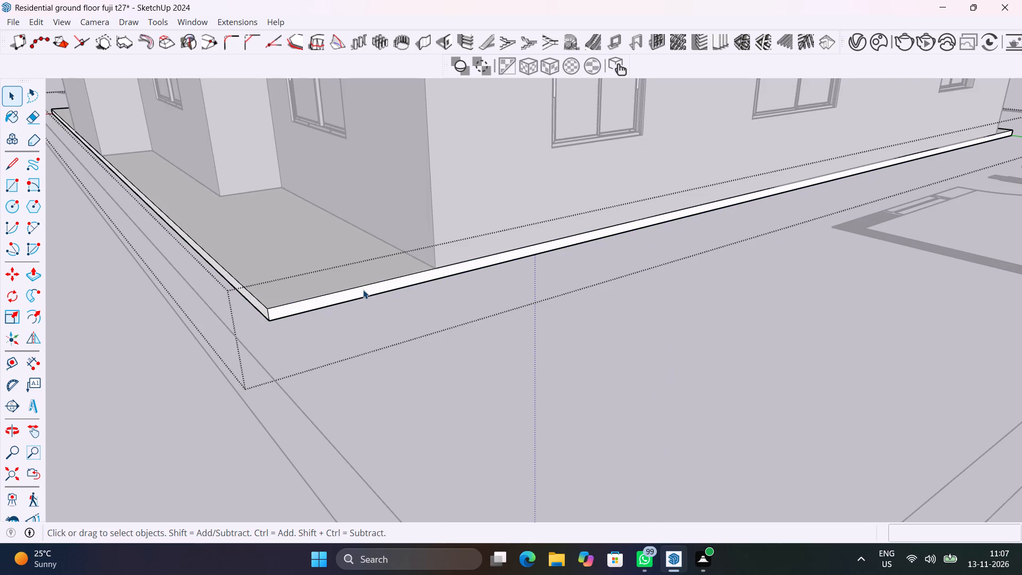
{"action": "left_click", "coordinate": [363, 290]}
{"action": "key", "text": "p"}
{"action": "left_click", "coordinate": [363, 290]}
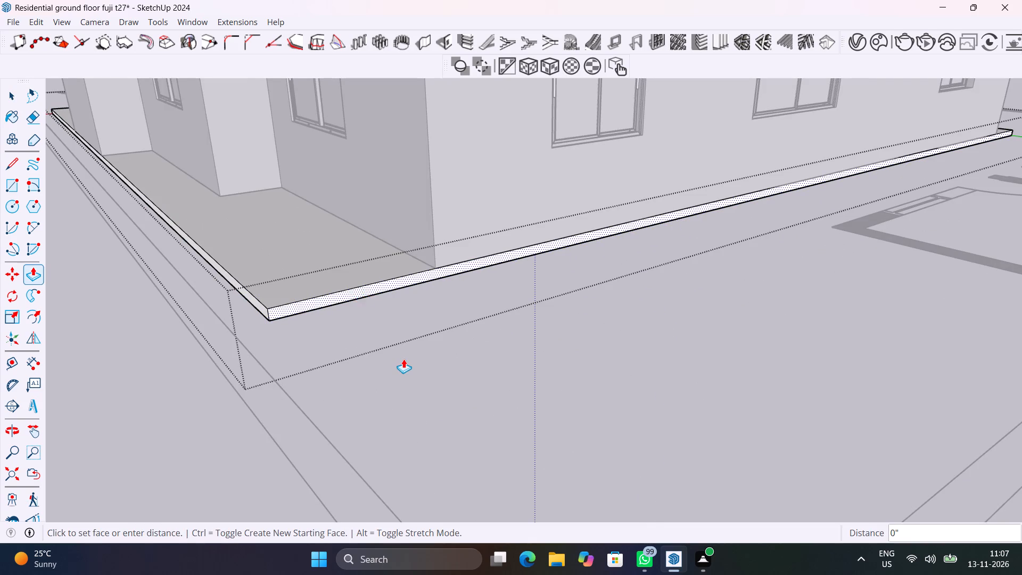
{"action": "scroll", "coordinate": [405, 360], "scroll_direction": "down", "scroll_amount": 12}
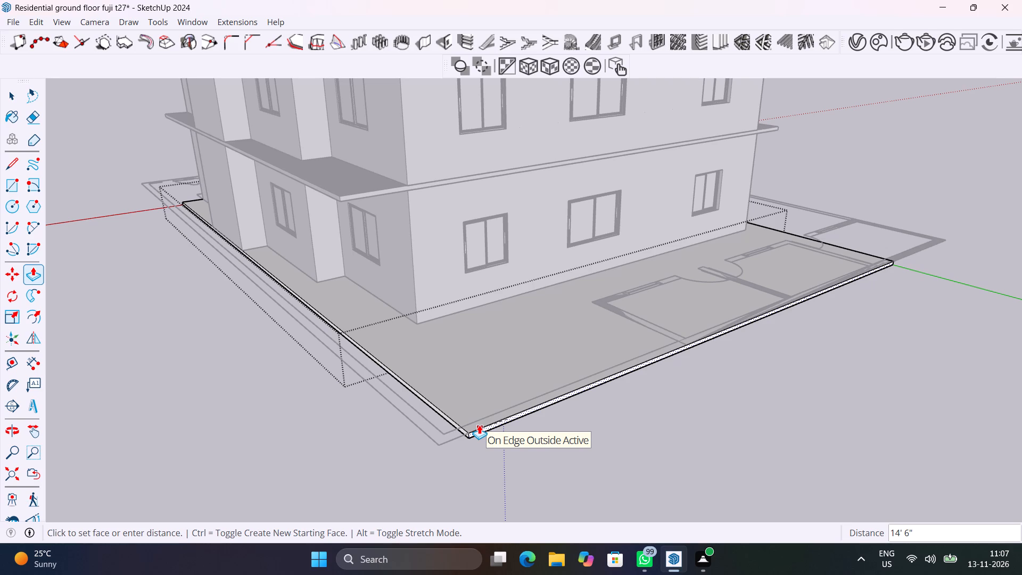
{"action": "scroll", "coordinate": [479, 425], "scroll_direction": "up", "scroll_amount": 6}
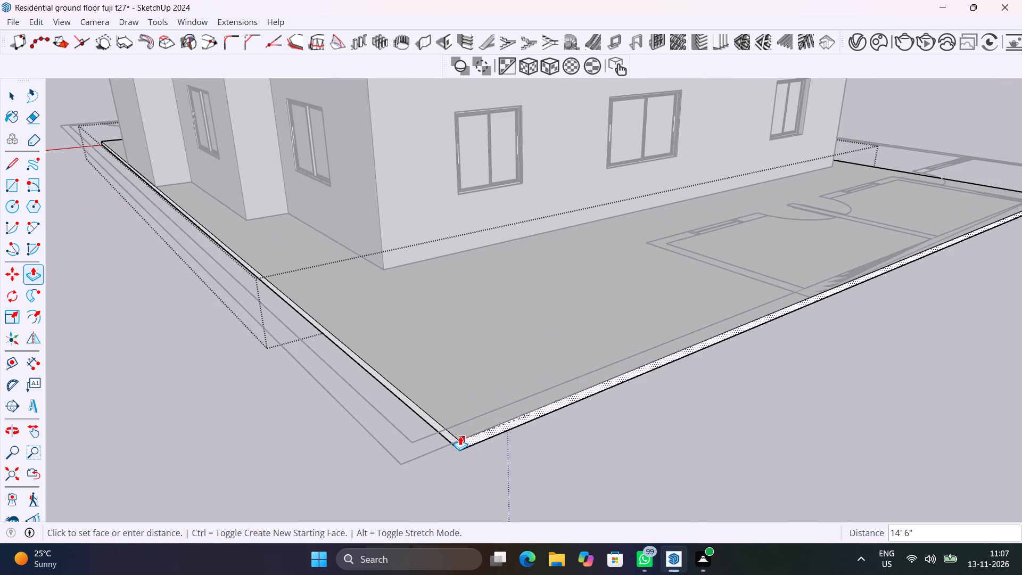
{"action": "left_click", "coordinate": [453, 439]}
{"action": "scroll", "coordinate": [533, 449], "scroll_direction": "down", "scroll_amount": 15}
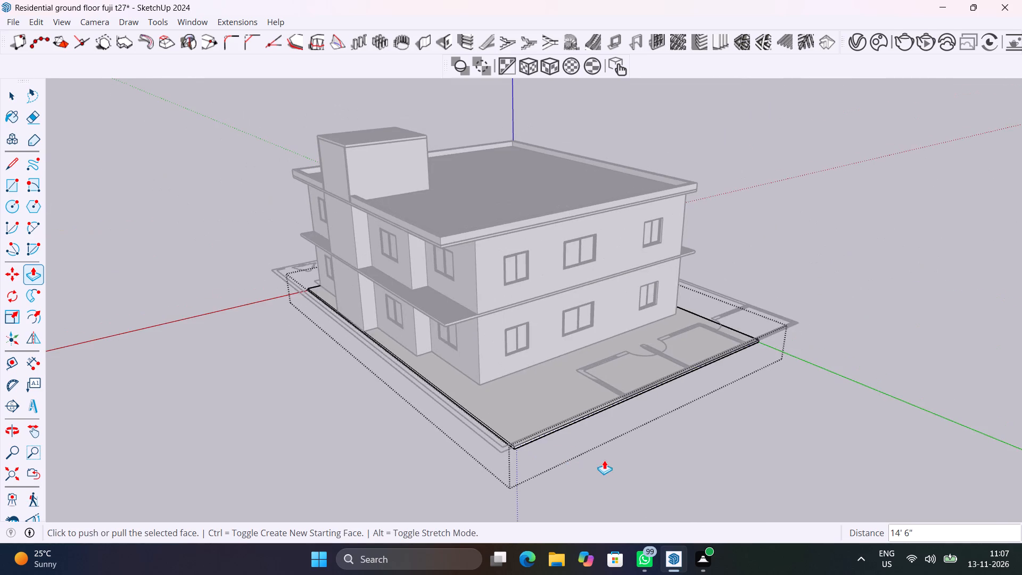
{"action": "middle_click_drag", "start_coordinate": [605, 461], "coordinate": [692, 523]}
{"action": "key", "text": "space"}
{"action": "left_click", "coordinate": [410, 462]}
Reopen the plinth slab group and Push/Pull its rear edge face about 1' 10 1/2" outward to the rear boundary line.
{"action": "scroll", "coordinate": [563, 479], "scroll_direction": "up", "scroll_amount": 5}
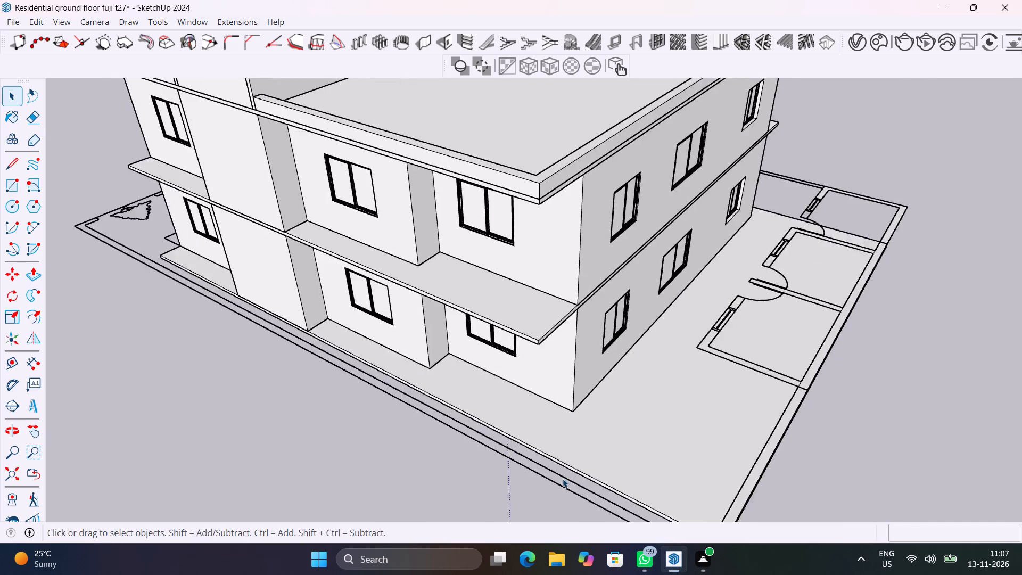
{"action": "scroll", "coordinate": [563, 479], "scroll_direction": "up", "scroll_amount": 7}
{"action": "middle_click_drag", "start_coordinate": [628, 476], "coordinate": [539, 347], "text": "shift"}
{"action": "scroll", "coordinate": [607, 392], "scroll_direction": "up", "scroll_amount": 6}
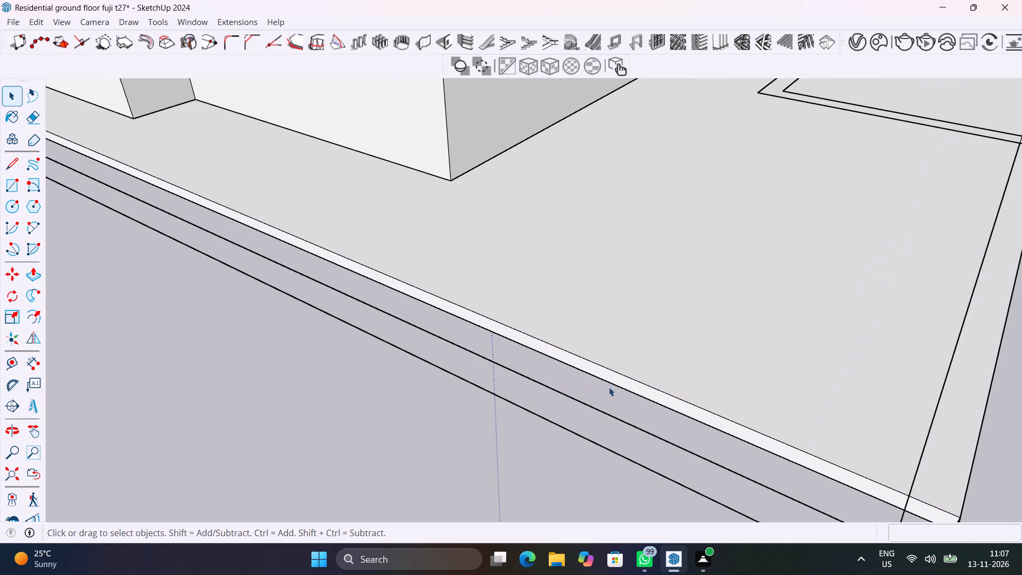
{"action": "left_click", "coordinate": [630, 383]}
{"action": "double_click", "coordinate": [630, 383]}
{"action": "left_click", "coordinate": [633, 385]}
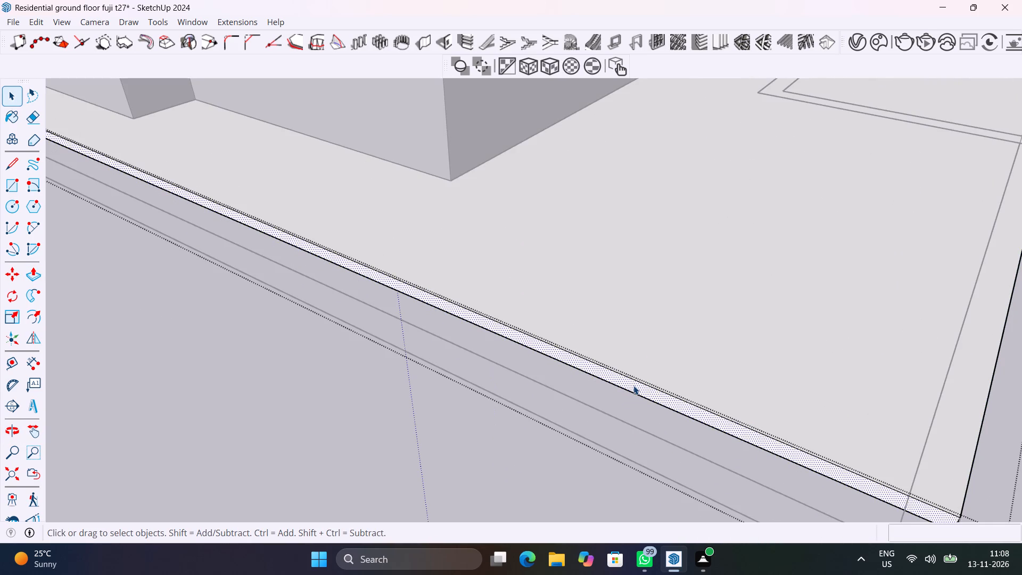
{"action": "key", "text": "p"}
{"action": "left_click", "coordinate": [633, 385]}
{"action": "scroll", "coordinate": [647, 416], "scroll_direction": "down", "scroll_amount": 13}
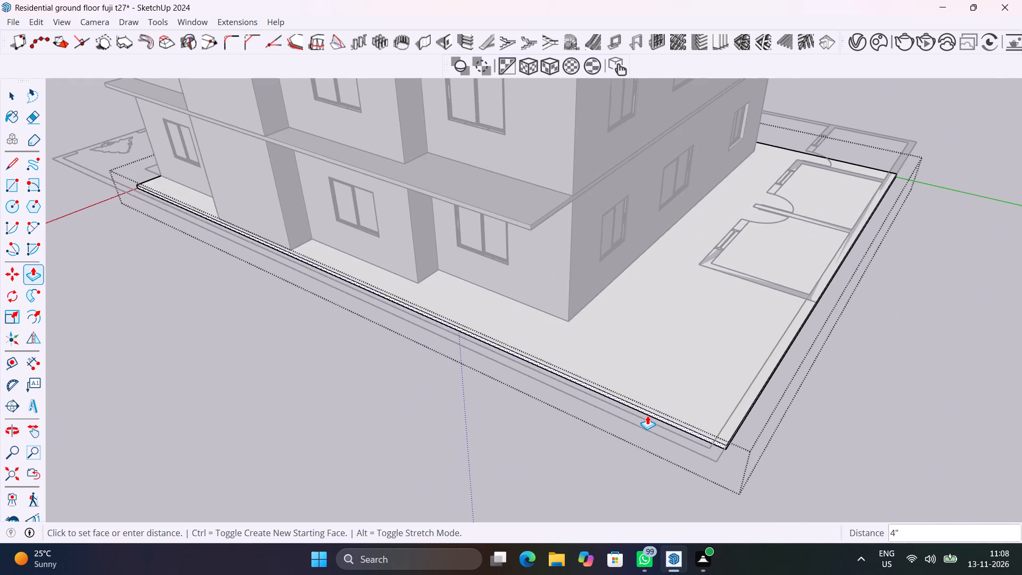
{"action": "left_click", "coordinate": [713, 462]}
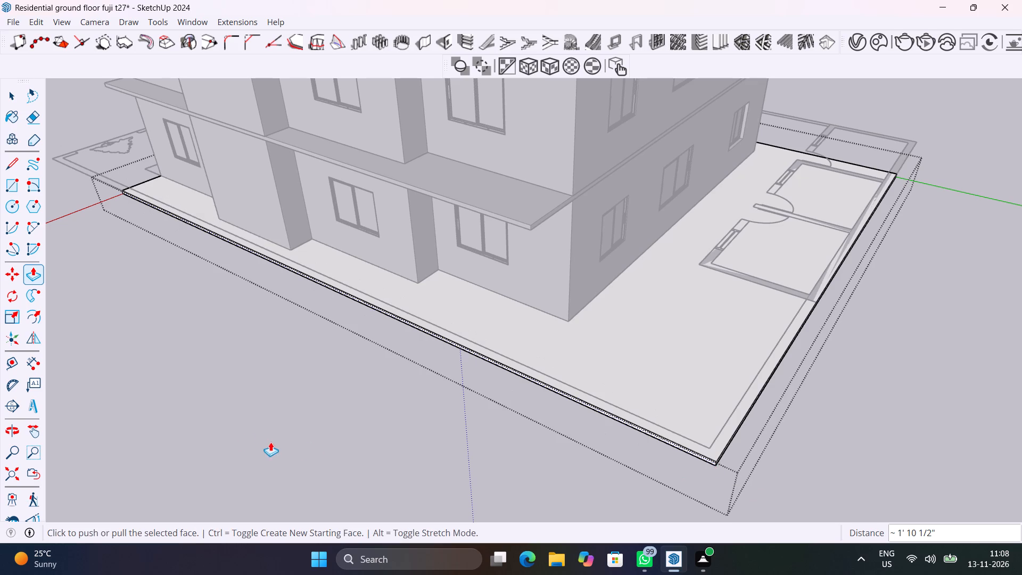
Close the plinth slab group.
{"action": "key", "text": "space"}
{"action": "left_click", "coordinate": [184, 395]}
Reopen the plinth slab group and Push/Pull its edge face on the garden steps side 13' 10 1/2" outward to the boundary corner.
{"action": "scroll", "coordinate": [159, 331], "scroll_direction": "down", "scroll_amount": 6}
{"action": "middle_click_drag", "start_coordinate": [138, 357], "coordinate": [520, 496], "text": "shift"}
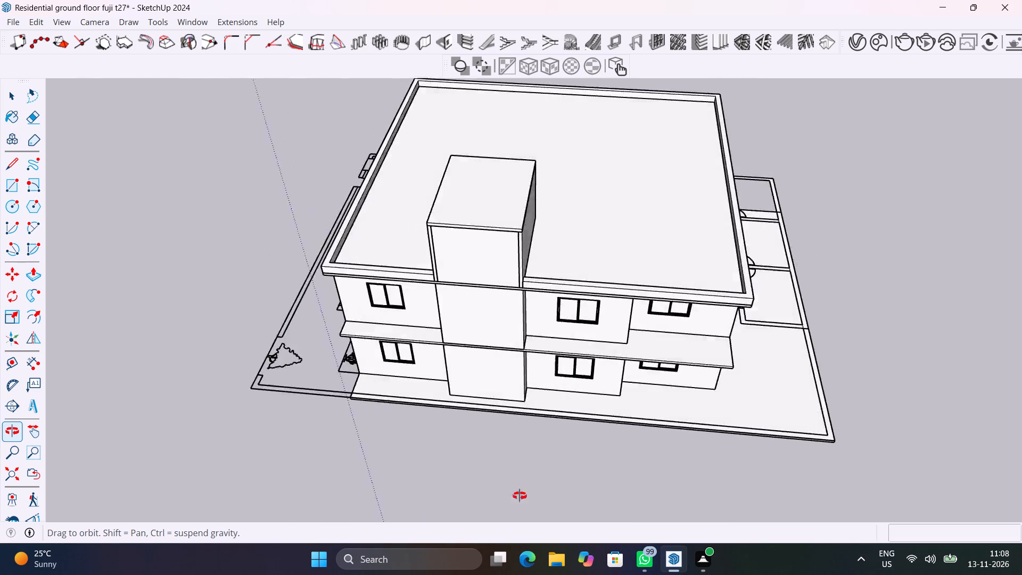
{"action": "middle_click_drag", "start_coordinate": [520, 496], "coordinate": [778, 436], "text": "shift"}
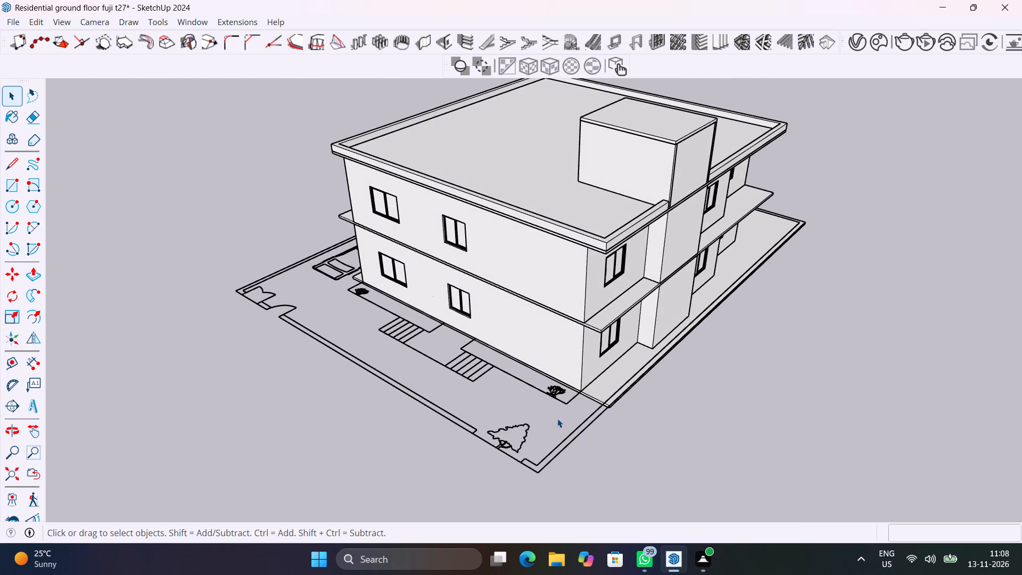
{"action": "scroll", "coordinate": [557, 418], "scroll_direction": "up", "scroll_amount": 3}
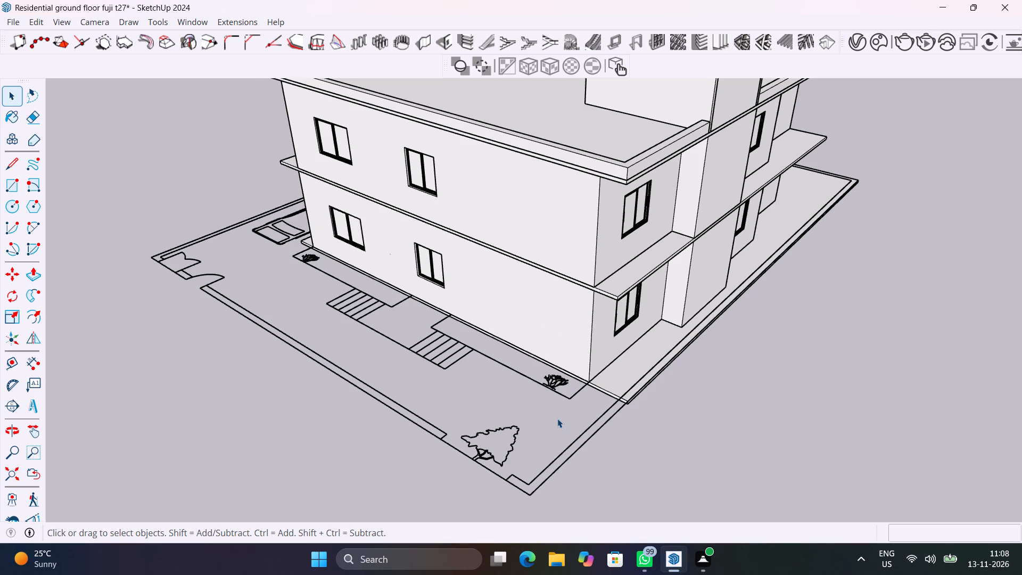
{"action": "scroll", "coordinate": [557, 418], "scroll_direction": "up", "scroll_amount": 3}
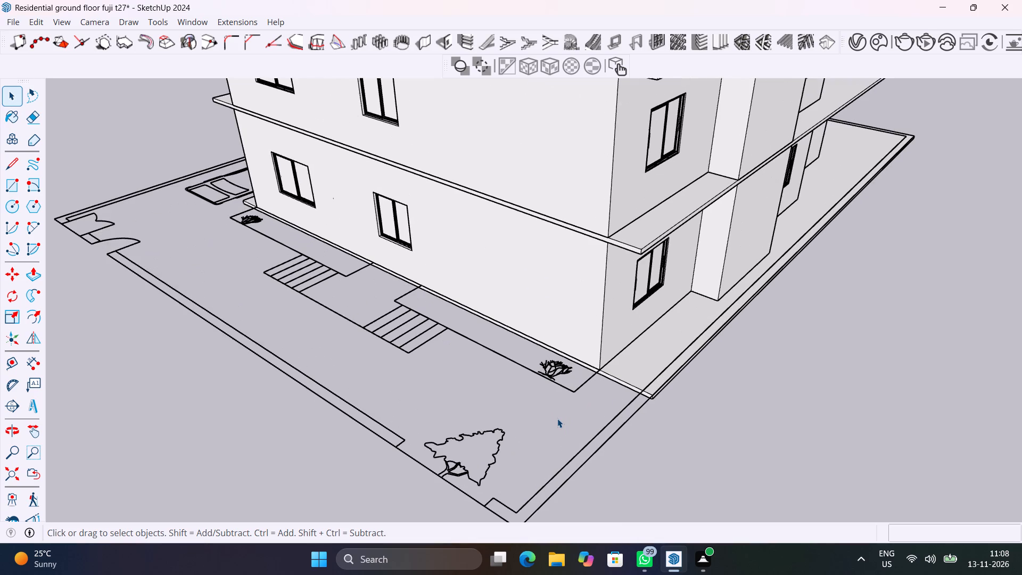
{"action": "scroll", "coordinate": [557, 418], "scroll_direction": "up", "scroll_amount": 7}
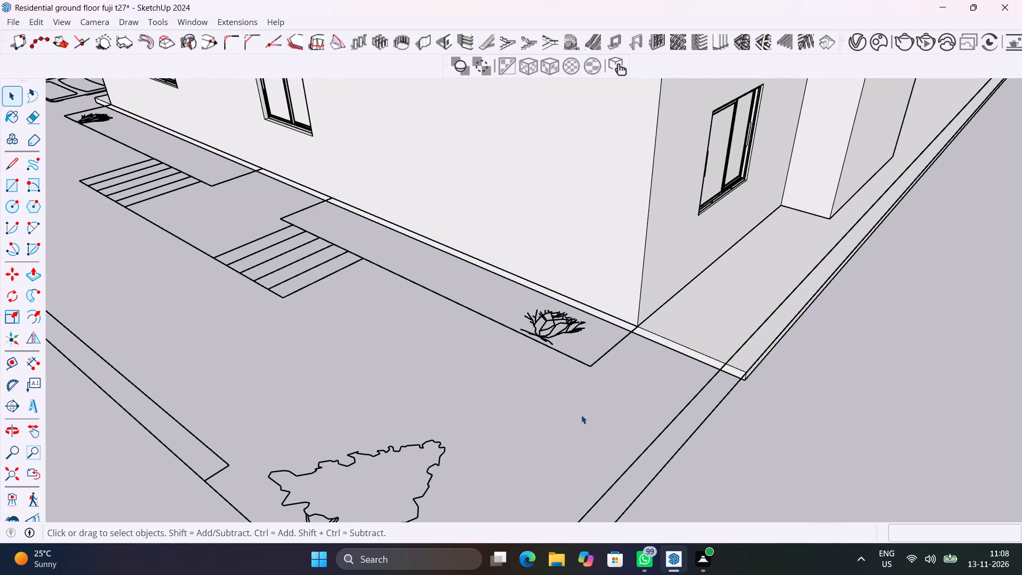
{"action": "scroll", "coordinate": [704, 355], "scroll_direction": "up", "scroll_amount": 6}
{"action": "left_click", "coordinate": [708, 360]}
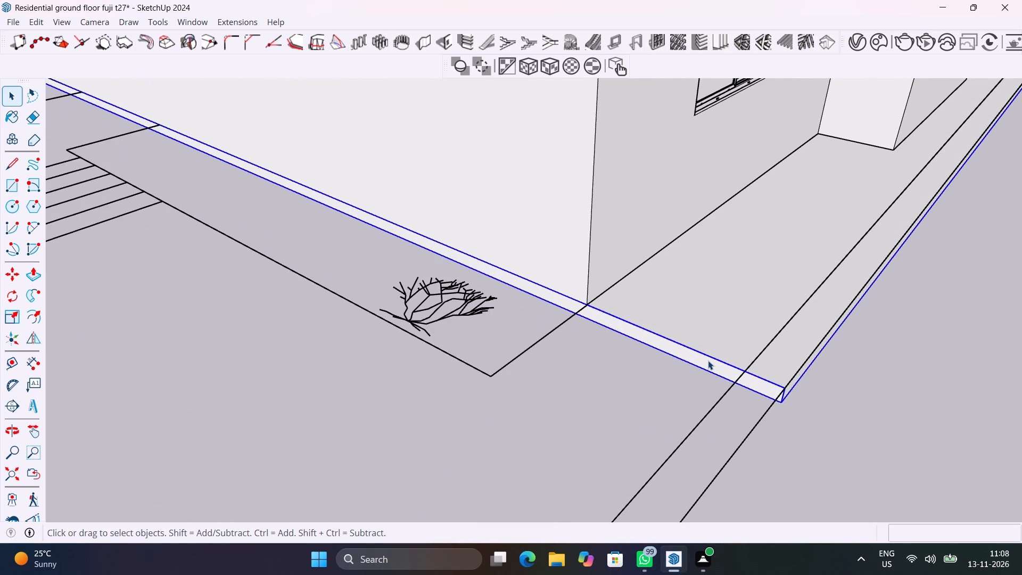
{"action": "double_click", "coordinate": [708, 360]}
{"action": "left_click", "coordinate": [708, 360]}
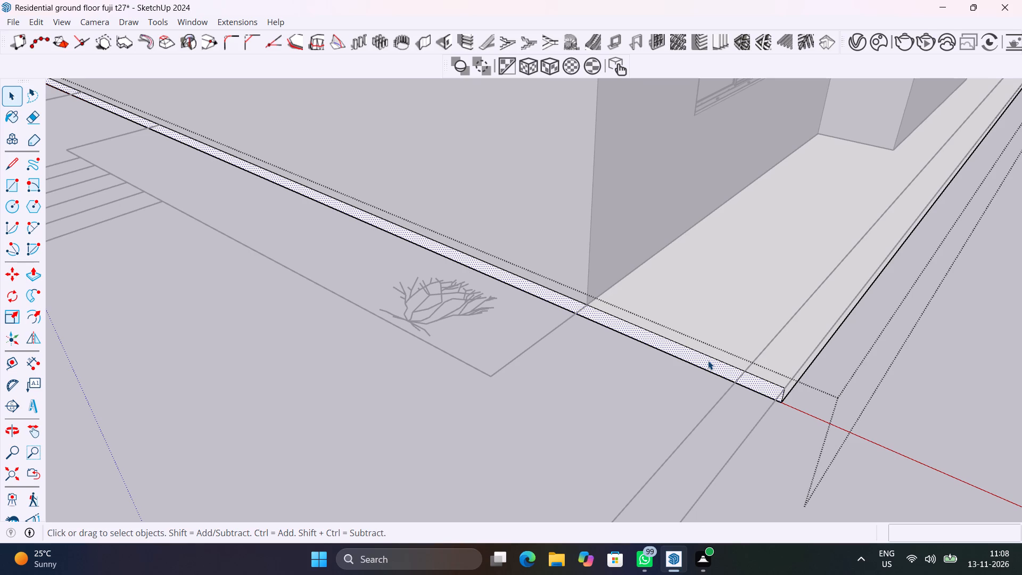
{"action": "key", "text": "p"}
{"action": "left_click", "coordinate": [708, 360]}
{"action": "scroll", "coordinate": [683, 395], "scroll_direction": "down", "scroll_amount": 14}
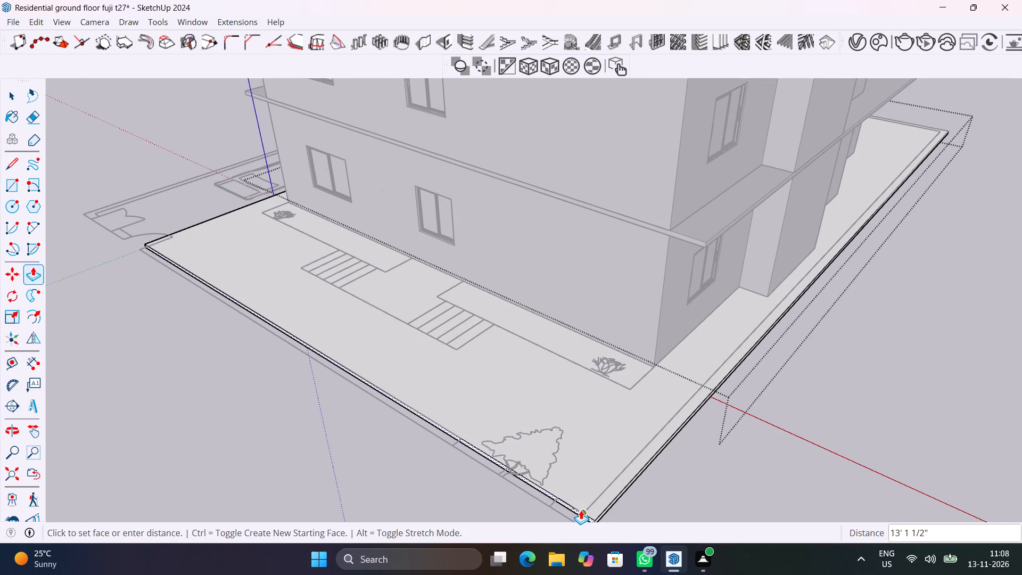
{"action": "middle_click_drag", "start_coordinate": [581, 506], "coordinate": [532, 441], "text": "shift"}
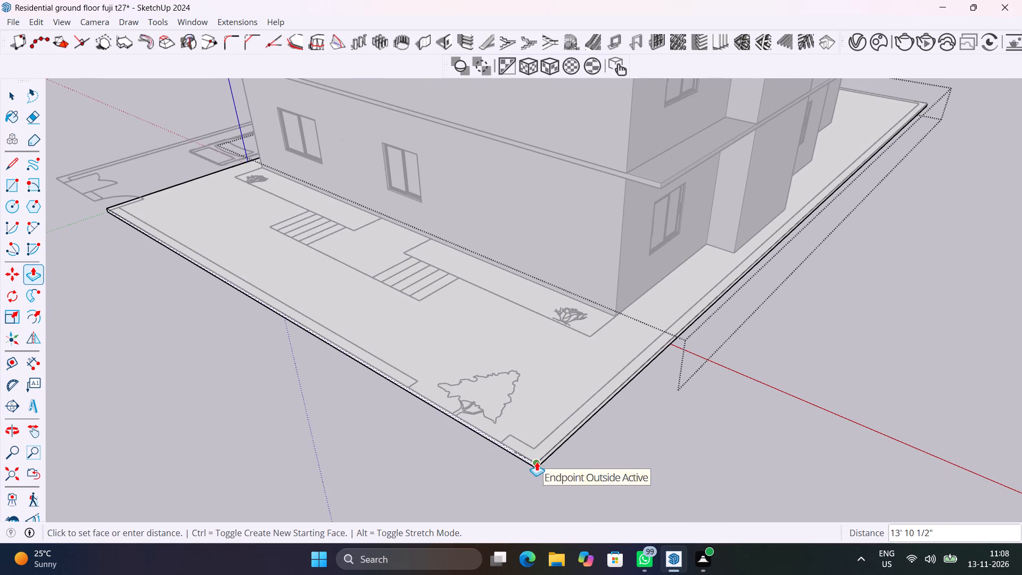
{"action": "left_click", "coordinate": [535, 462]}
{"action": "scroll", "coordinate": [378, 478], "scroll_direction": "down", "scroll_amount": 7}
{"action": "key", "text": "space"}
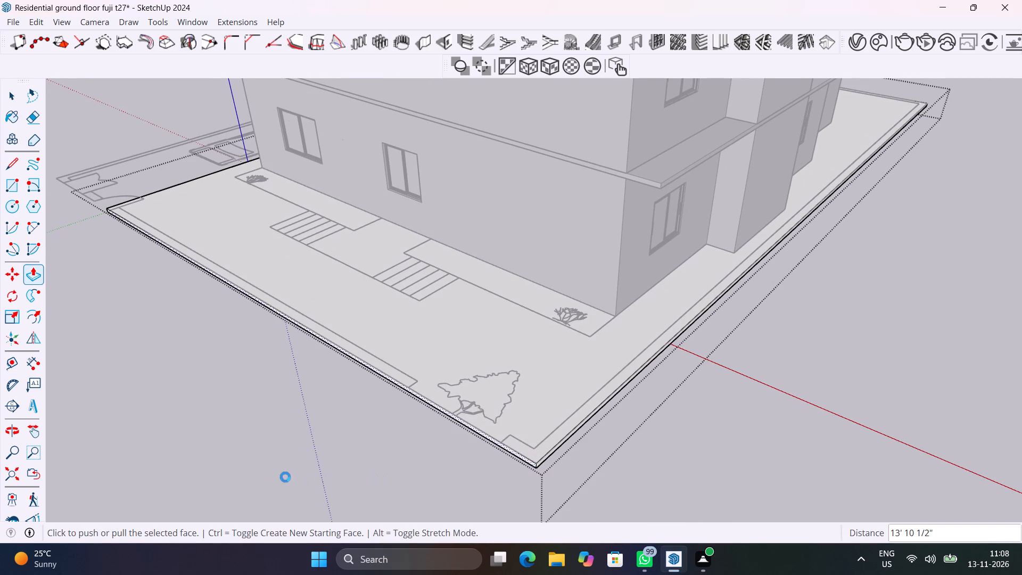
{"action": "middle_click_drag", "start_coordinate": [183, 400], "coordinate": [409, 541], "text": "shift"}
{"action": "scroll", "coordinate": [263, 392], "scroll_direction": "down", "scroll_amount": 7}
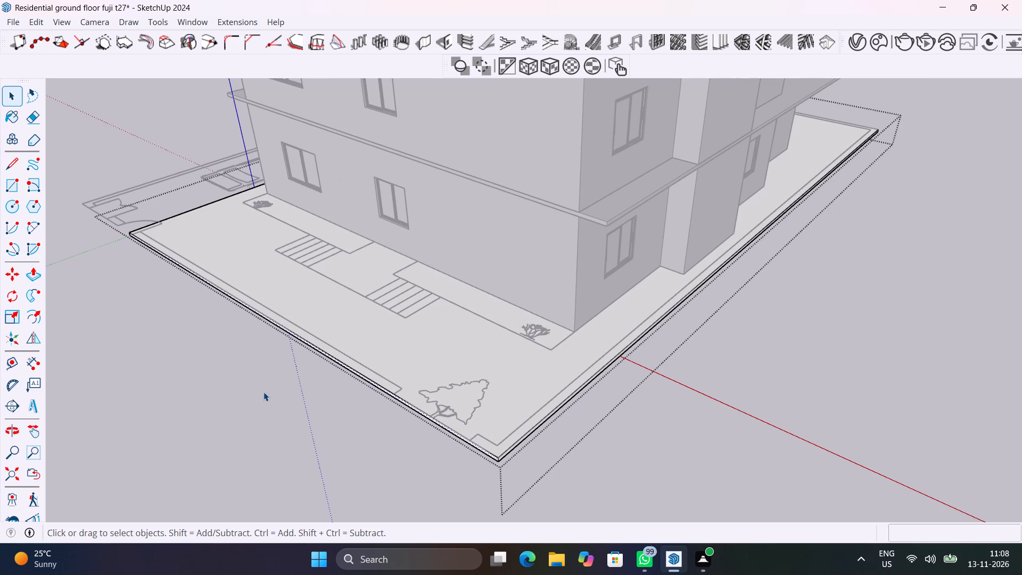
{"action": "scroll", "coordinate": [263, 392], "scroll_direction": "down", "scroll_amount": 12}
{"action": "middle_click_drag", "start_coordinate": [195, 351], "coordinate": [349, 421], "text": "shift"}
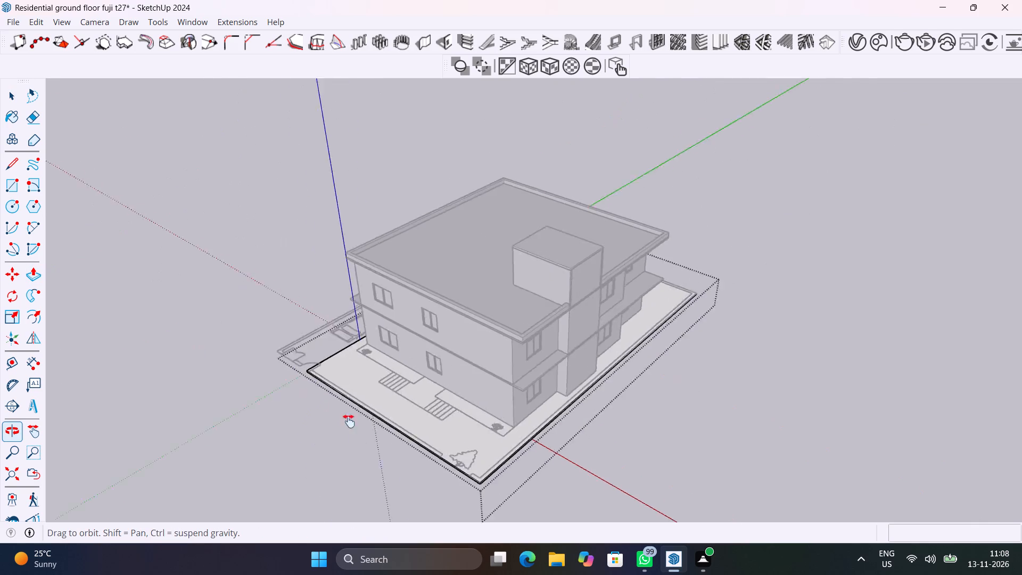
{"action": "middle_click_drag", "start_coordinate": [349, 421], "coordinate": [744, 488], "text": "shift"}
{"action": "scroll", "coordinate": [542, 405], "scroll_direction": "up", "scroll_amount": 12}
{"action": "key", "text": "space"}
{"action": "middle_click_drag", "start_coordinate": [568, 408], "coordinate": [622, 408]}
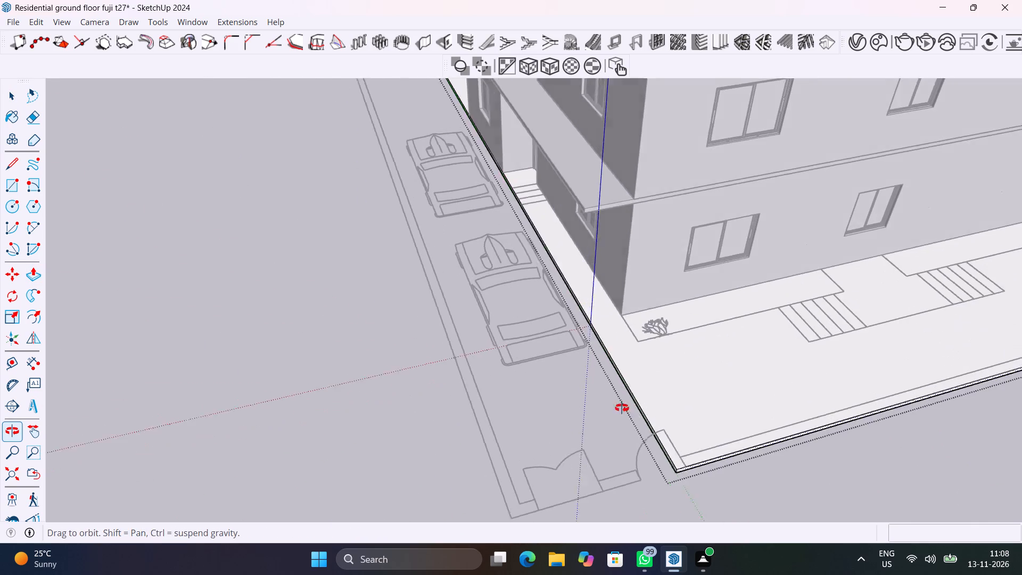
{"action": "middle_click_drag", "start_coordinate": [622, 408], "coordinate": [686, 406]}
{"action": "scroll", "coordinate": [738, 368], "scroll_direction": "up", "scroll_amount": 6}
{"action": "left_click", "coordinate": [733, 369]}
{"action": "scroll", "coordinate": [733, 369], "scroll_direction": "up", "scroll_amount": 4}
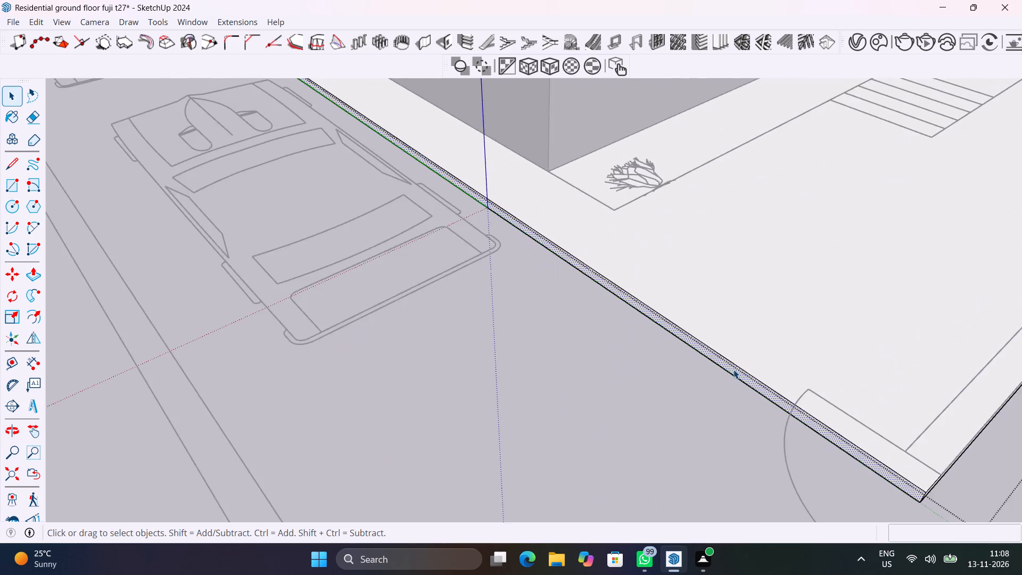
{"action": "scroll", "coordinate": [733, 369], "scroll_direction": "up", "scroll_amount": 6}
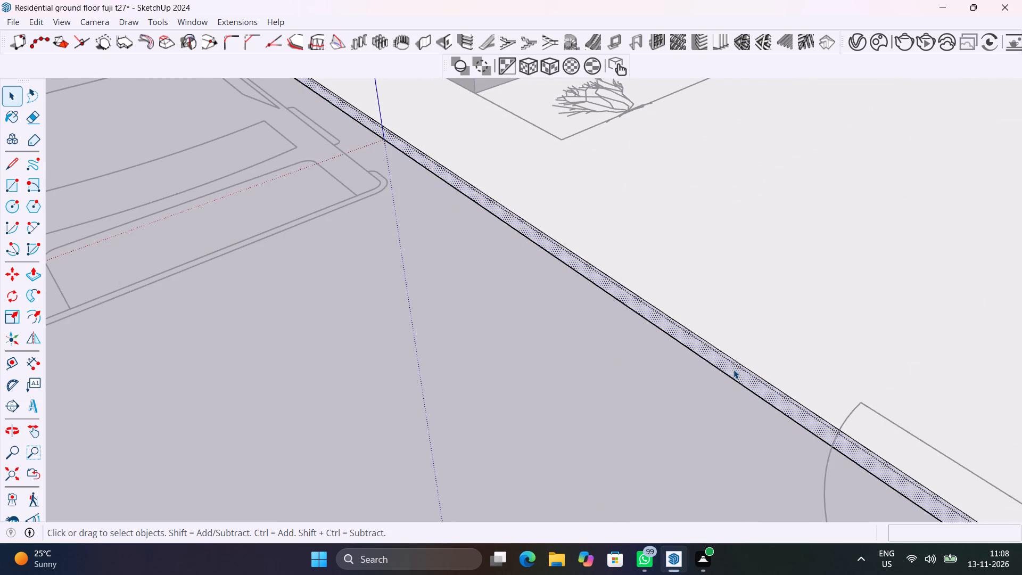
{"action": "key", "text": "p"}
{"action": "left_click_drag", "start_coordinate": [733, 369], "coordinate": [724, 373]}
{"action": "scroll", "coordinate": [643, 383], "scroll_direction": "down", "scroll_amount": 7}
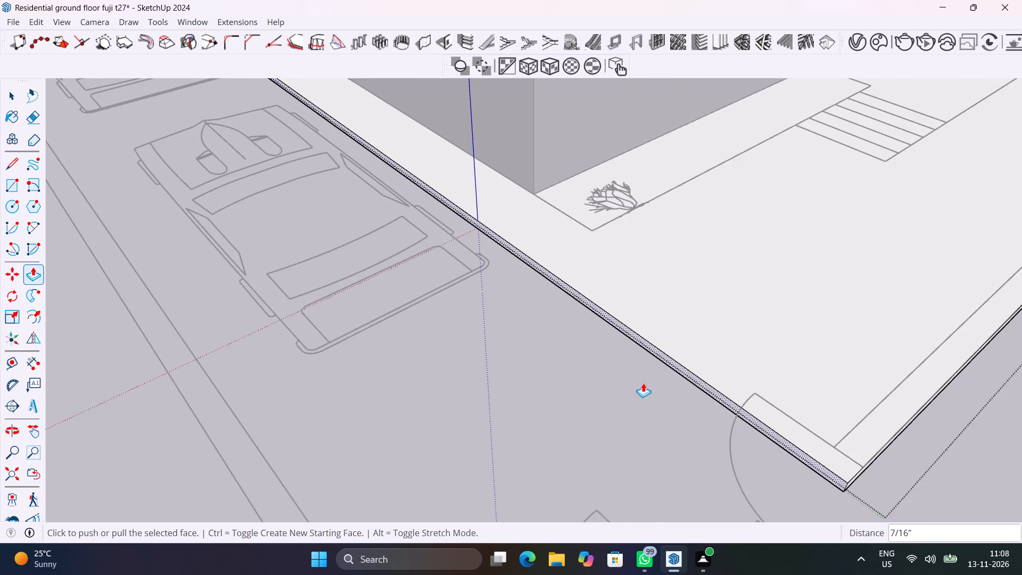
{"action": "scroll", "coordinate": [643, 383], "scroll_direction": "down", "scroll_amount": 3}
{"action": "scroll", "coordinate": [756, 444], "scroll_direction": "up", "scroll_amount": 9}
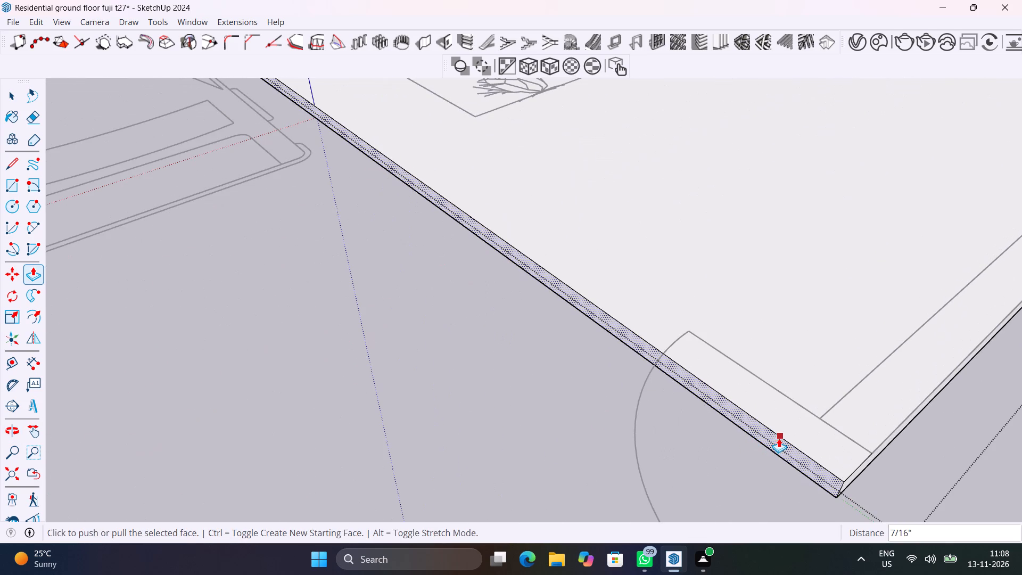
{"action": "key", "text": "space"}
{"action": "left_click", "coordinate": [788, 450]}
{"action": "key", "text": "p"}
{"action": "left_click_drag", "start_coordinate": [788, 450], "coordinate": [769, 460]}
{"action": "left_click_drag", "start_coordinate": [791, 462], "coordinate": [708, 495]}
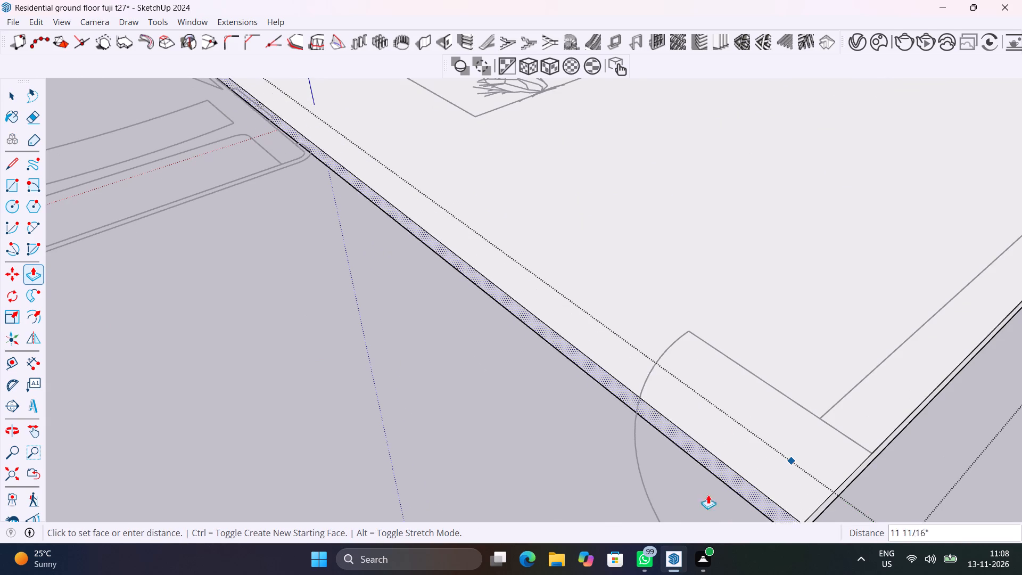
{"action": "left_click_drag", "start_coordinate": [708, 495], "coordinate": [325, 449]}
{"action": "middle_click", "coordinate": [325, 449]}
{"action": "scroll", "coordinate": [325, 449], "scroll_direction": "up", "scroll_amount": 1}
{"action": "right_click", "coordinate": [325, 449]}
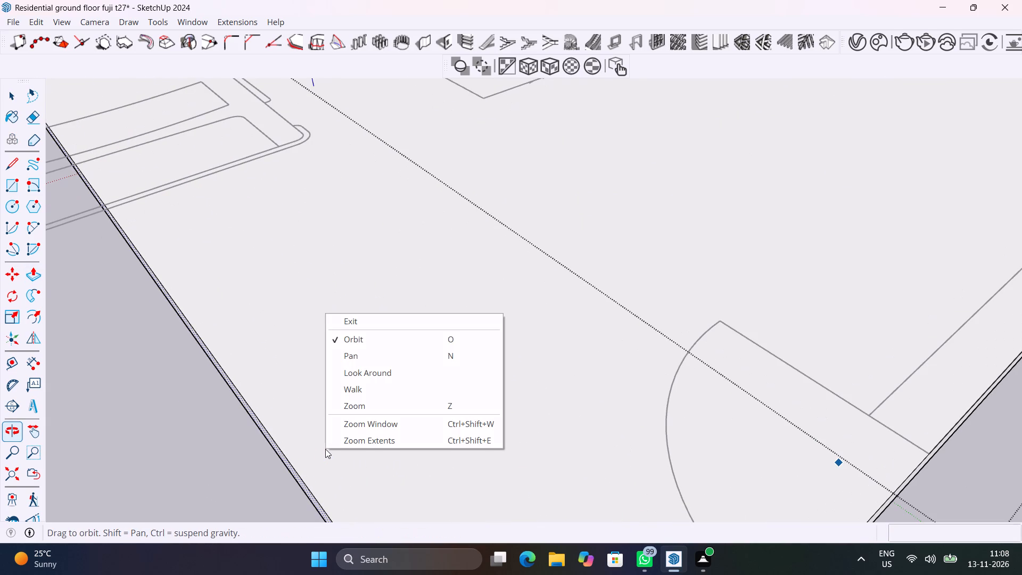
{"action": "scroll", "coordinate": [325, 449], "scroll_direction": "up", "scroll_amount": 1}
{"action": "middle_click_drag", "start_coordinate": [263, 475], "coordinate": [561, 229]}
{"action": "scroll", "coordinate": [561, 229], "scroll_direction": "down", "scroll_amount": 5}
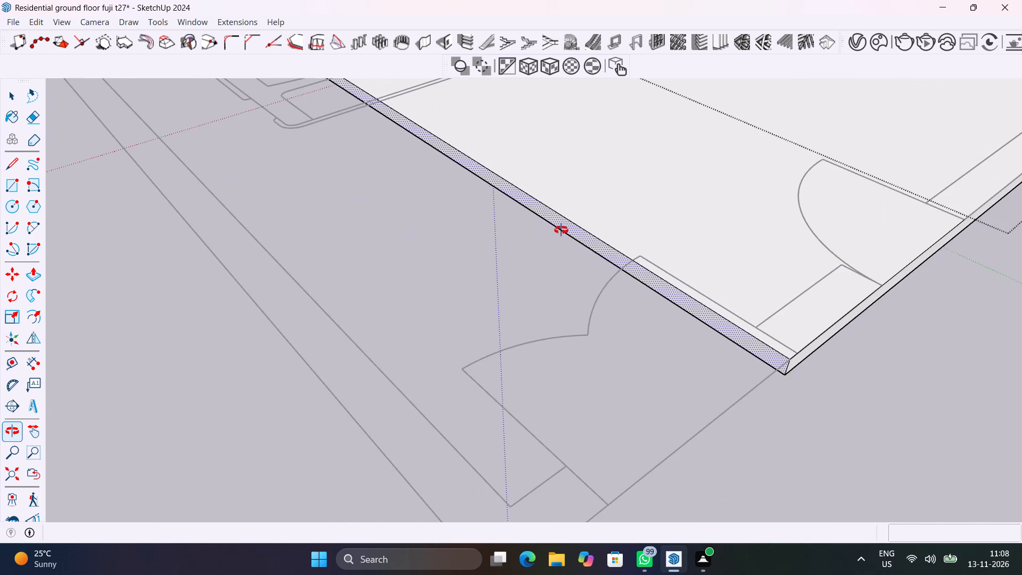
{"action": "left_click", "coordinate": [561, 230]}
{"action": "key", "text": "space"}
Push/Pull the slab's edge face on the parking side outward past the two cars to the outer boundary line, closing the group.
{"action": "scroll", "coordinate": [610, 256], "scroll_direction": "down", "scroll_amount": 3}
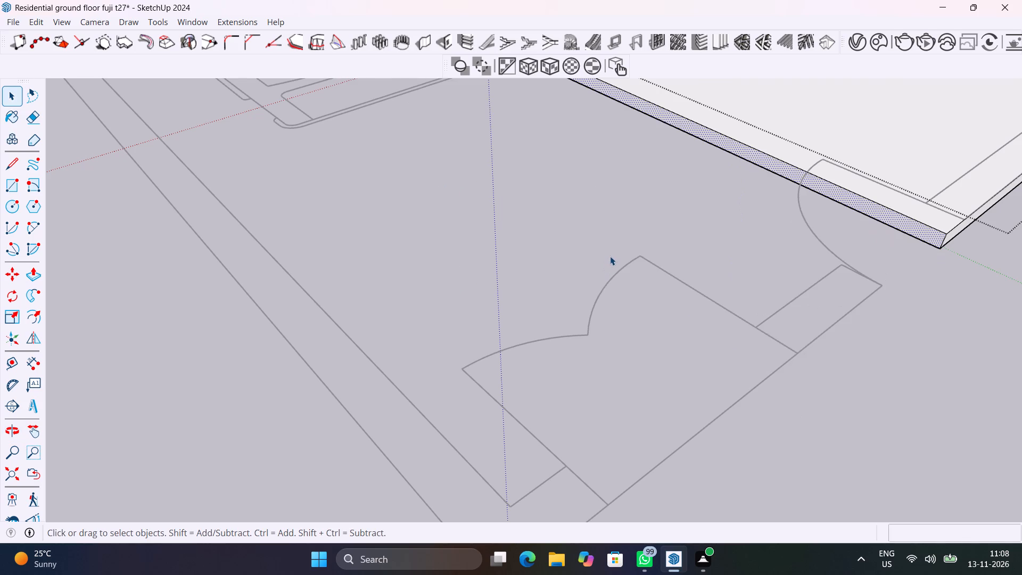
{"action": "scroll", "coordinate": [610, 256], "scroll_direction": "down", "scroll_amount": 18}
{"action": "middle_click_drag", "start_coordinate": [610, 257], "coordinate": [602, 341], "text": "shift"}
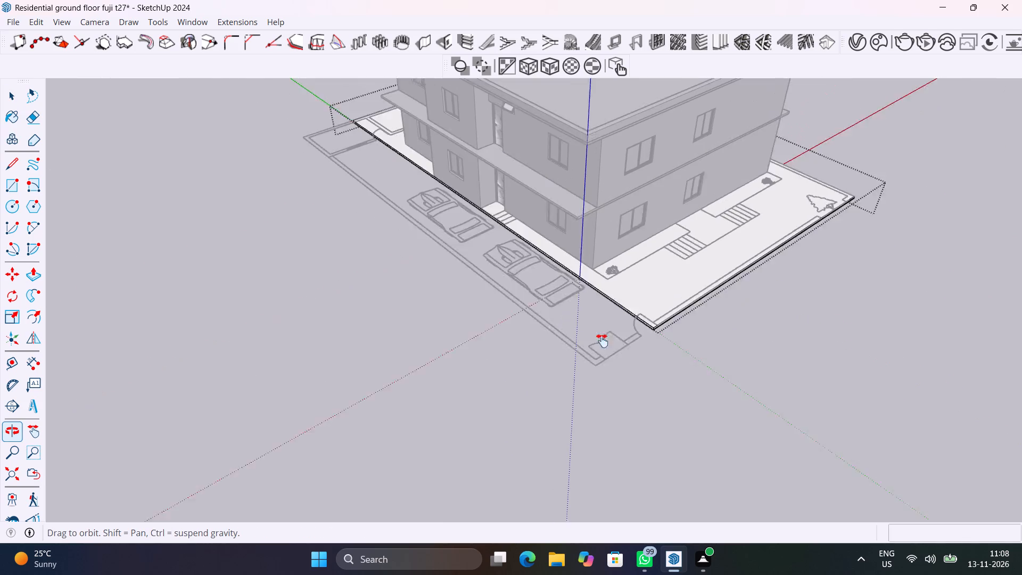
{"action": "middle_click_drag", "start_coordinate": [602, 341], "coordinate": [522, 406], "text": "shift"}
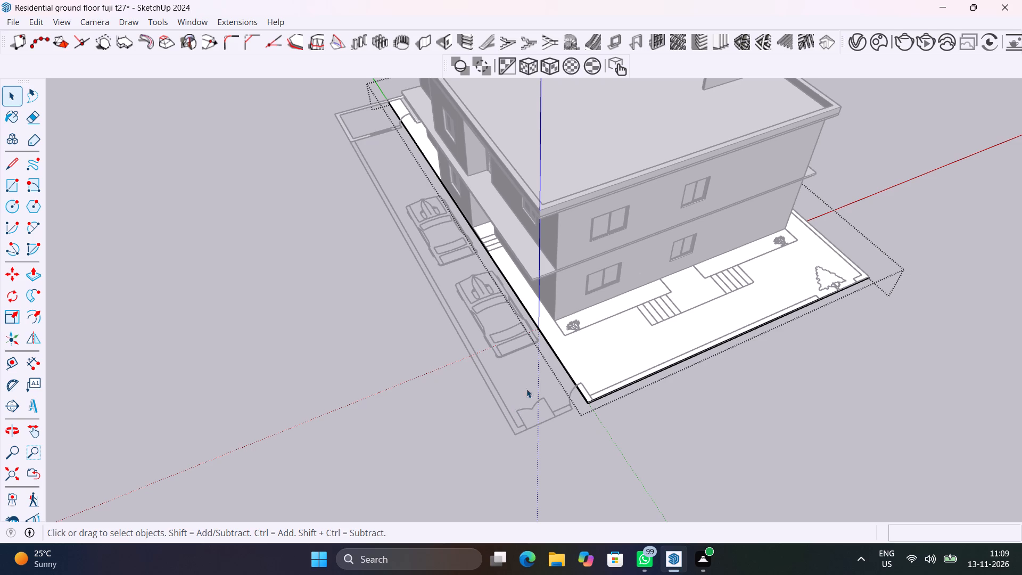
{"action": "scroll", "coordinate": [556, 355], "scroll_direction": "up", "scroll_amount": 13}
{"action": "middle_click_drag", "start_coordinate": [567, 377], "coordinate": [639, 282]}
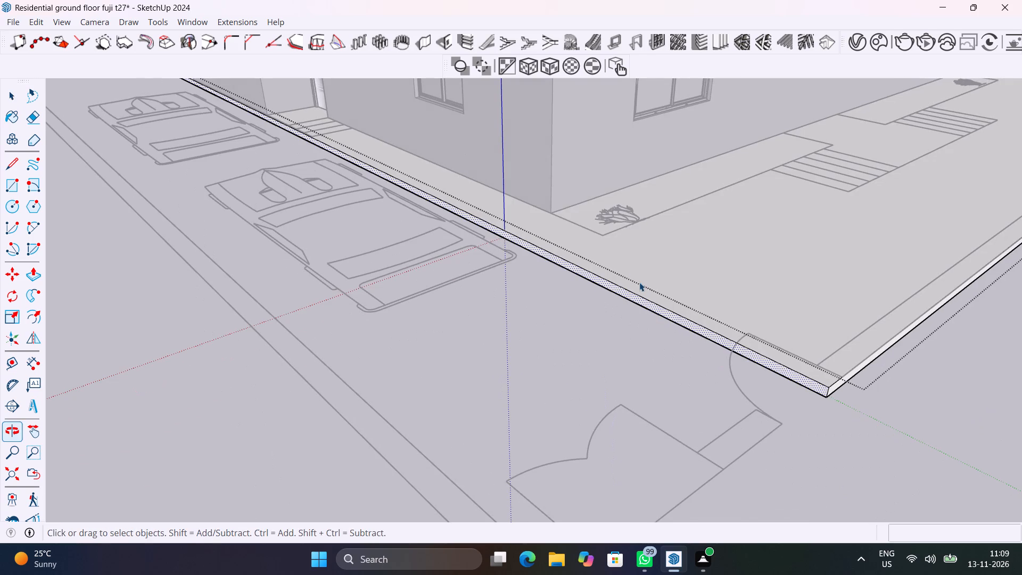
{"action": "key", "text": "p"}
{"action": "scroll", "coordinate": [672, 322], "scroll_direction": "up", "scroll_amount": 8}
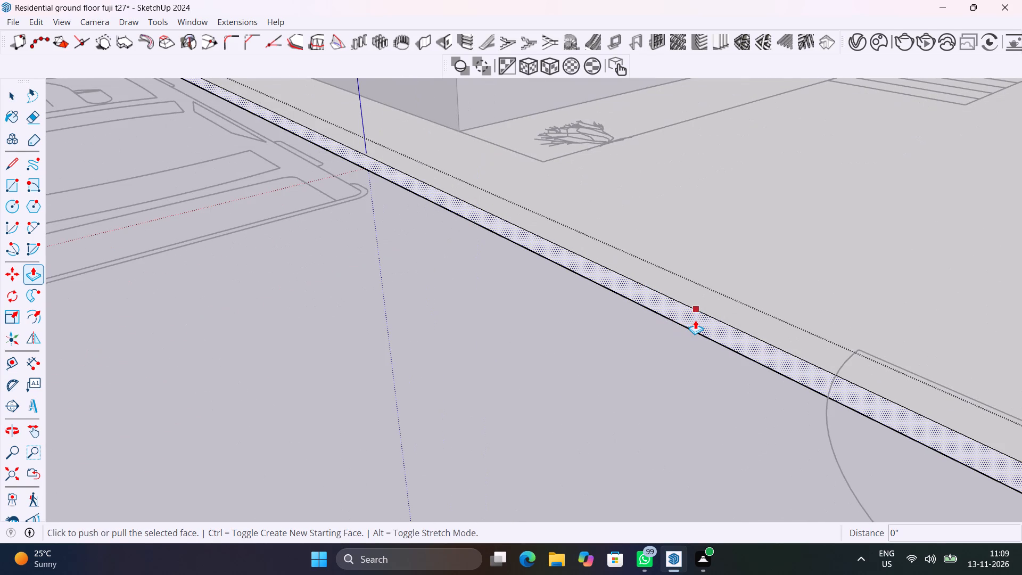
{"action": "left_click", "coordinate": [697, 321]}
{"action": "scroll", "coordinate": [434, 369], "scroll_direction": "down", "scroll_amount": 20}
{"action": "scroll", "coordinate": [434, 369], "scroll_direction": "down", "scroll_amount": 2}
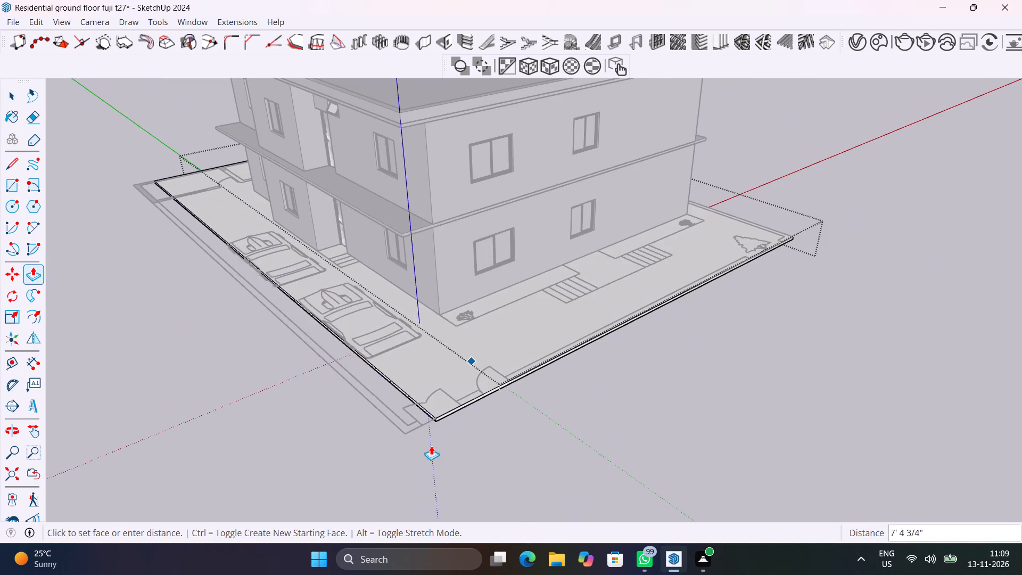
{"action": "left_click", "coordinate": [392, 428]}
{"action": "key", "text": "space"}
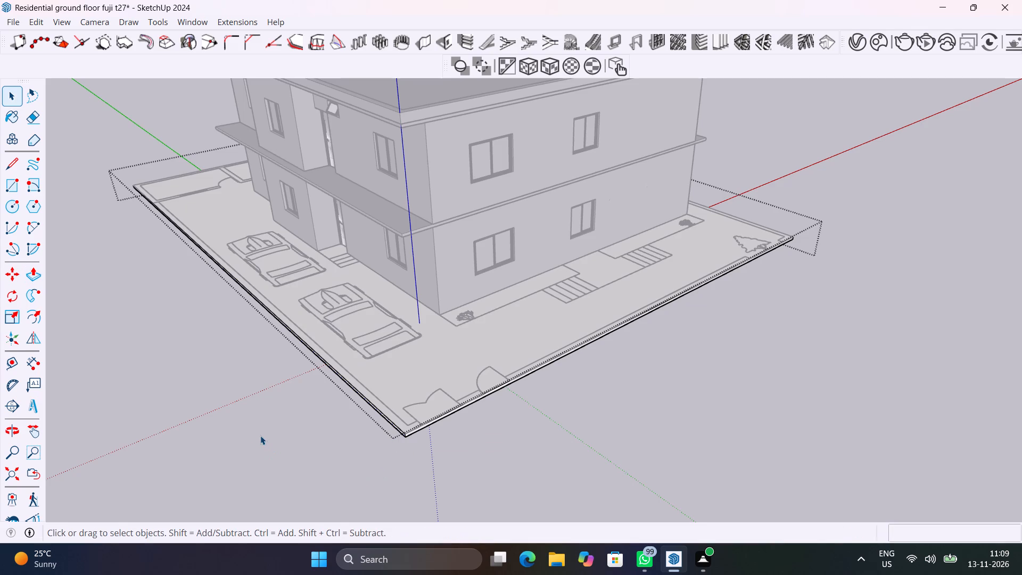
{"action": "left_click", "coordinate": [260, 436]}
Save the model with the plinth slab extended across the whole compound.
{"action": "middle_click_drag", "start_coordinate": [275, 448], "coordinate": [486, 504]}
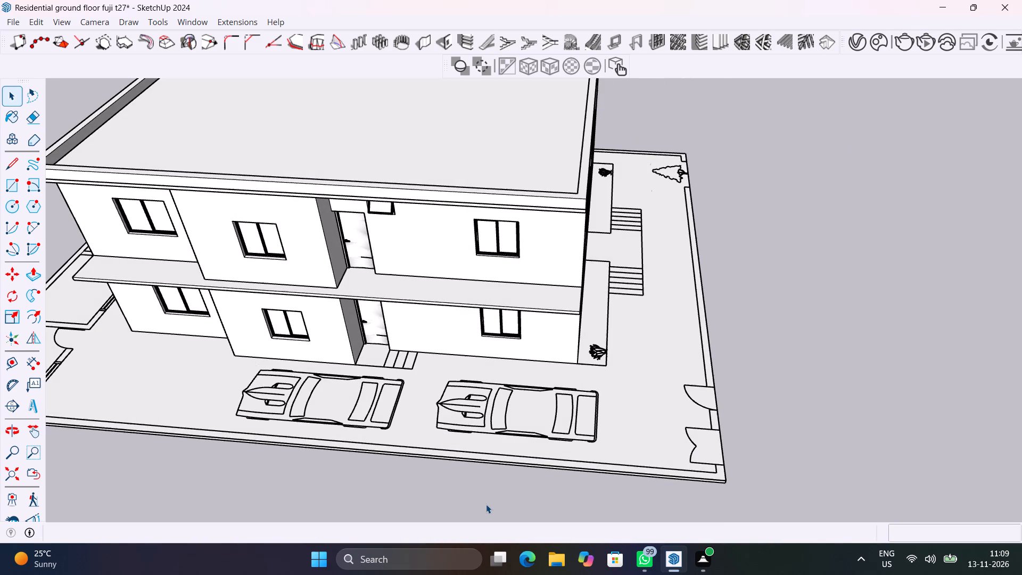
{"action": "scroll", "coordinate": [445, 422], "scroll_direction": "down", "scroll_amount": 7}
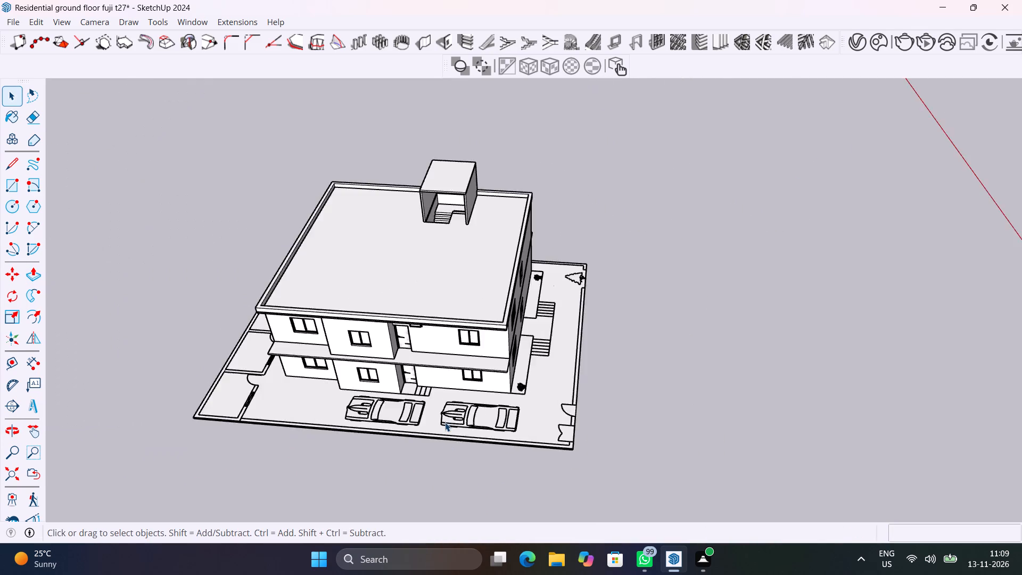
{"action": "scroll", "coordinate": [445, 422], "scroll_direction": "down", "scroll_amount": 5}
{"action": "middle_click_drag", "start_coordinate": [434, 430], "coordinate": [728, 450], "text": "shift"}
{"action": "key", "text": "ctrl+s"}
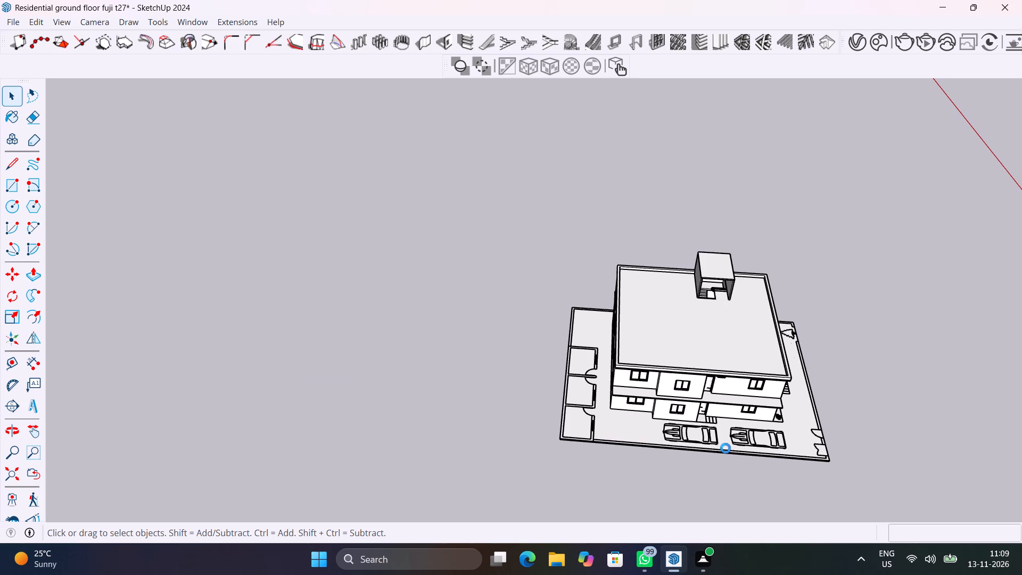
Erase the corner outbuilding room nearest the parking, including its front wall, window, door and the partition to the middle room.
{"action": "scroll", "coordinate": [648, 471], "scroll_direction": "up", "scroll_amount": 16}
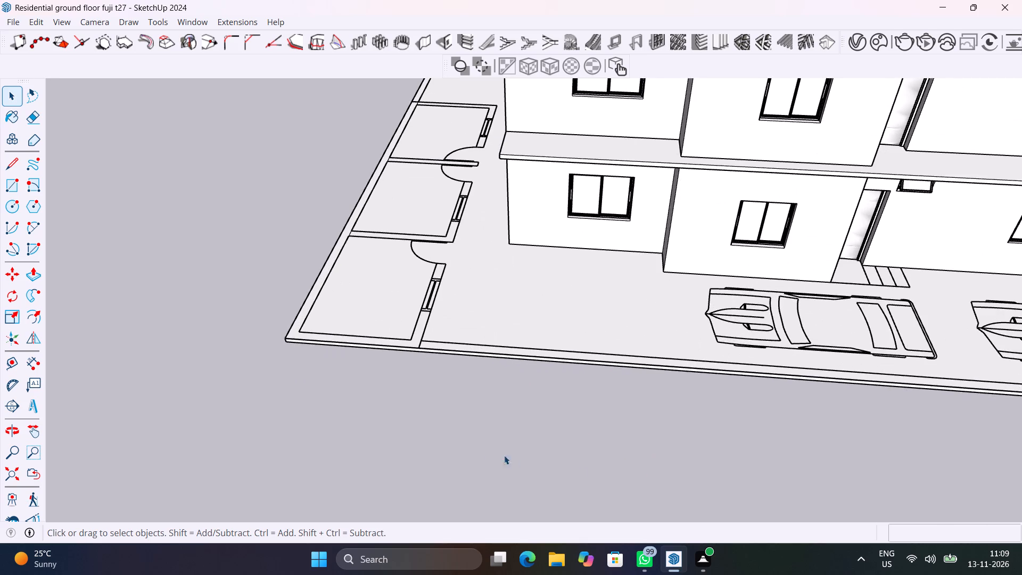
{"action": "middle_click_drag", "start_coordinate": [405, 433], "coordinate": [640, 554], "text": "shift"}
{"action": "left_click", "coordinate": [622, 410]}
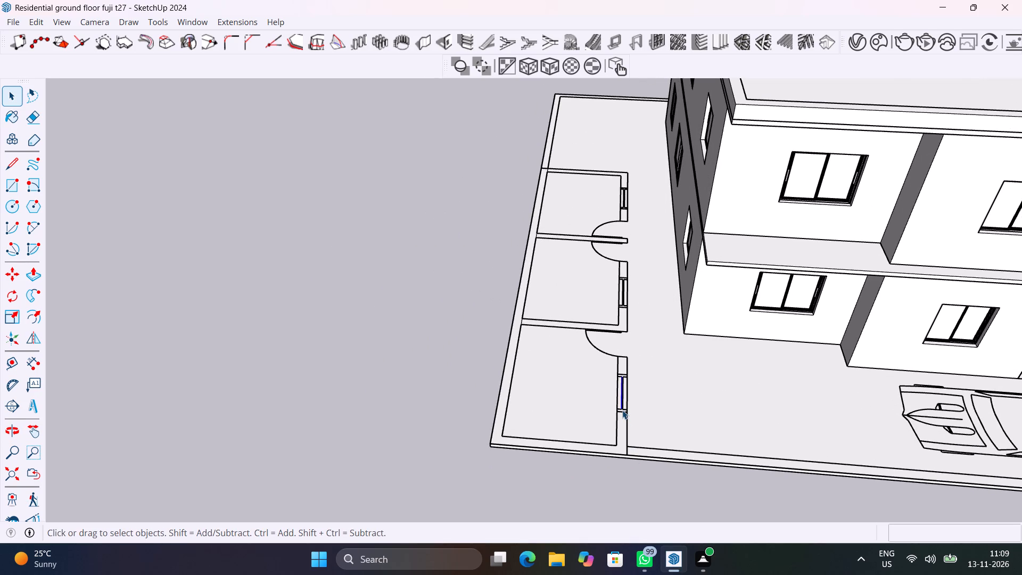
{"action": "scroll", "coordinate": [622, 410], "scroll_direction": "up", "scroll_amount": 6}
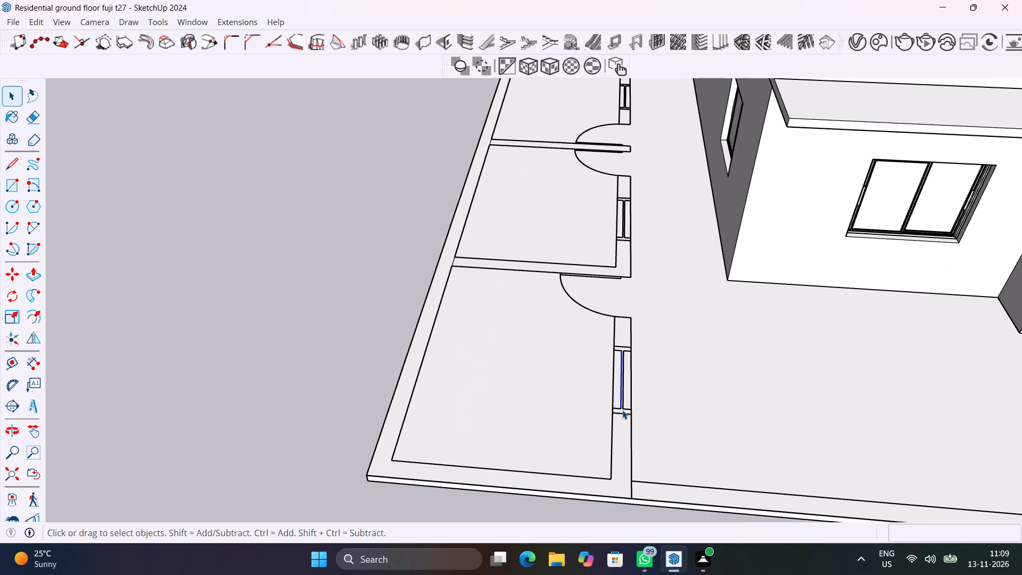
{"action": "key", "text": "e"}
{"action": "left_click_drag", "start_coordinate": [622, 410], "coordinate": [593, 373]}
{"action": "left_click_drag", "start_coordinate": [609, 357], "coordinate": [650, 344]}
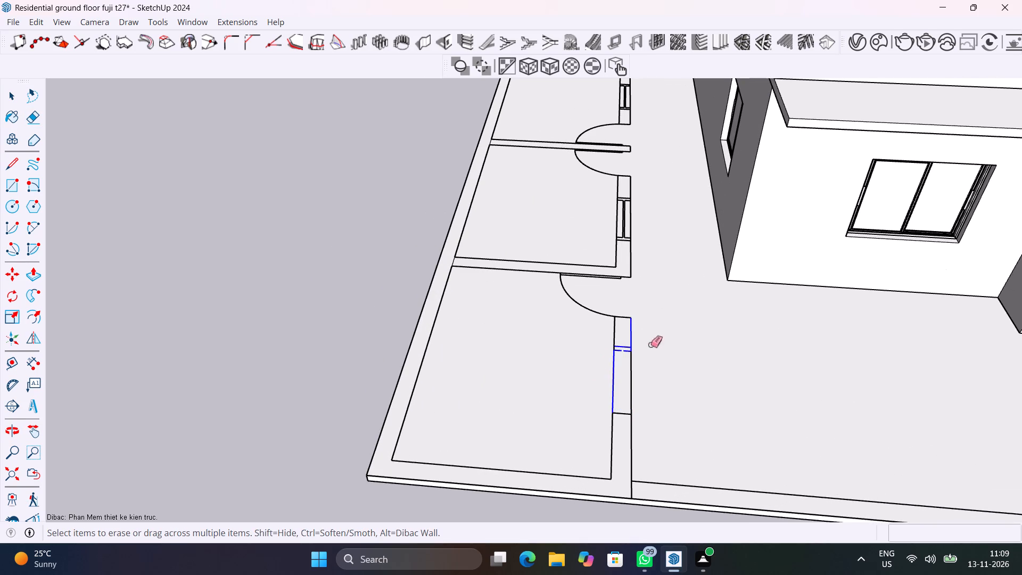
{"action": "left_click_drag", "start_coordinate": [650, 344], "coordinate": [584, 447]}
{"action": "left_click_drag", "start_coordinate": [618, 329], "coordinate": [578, 241]}
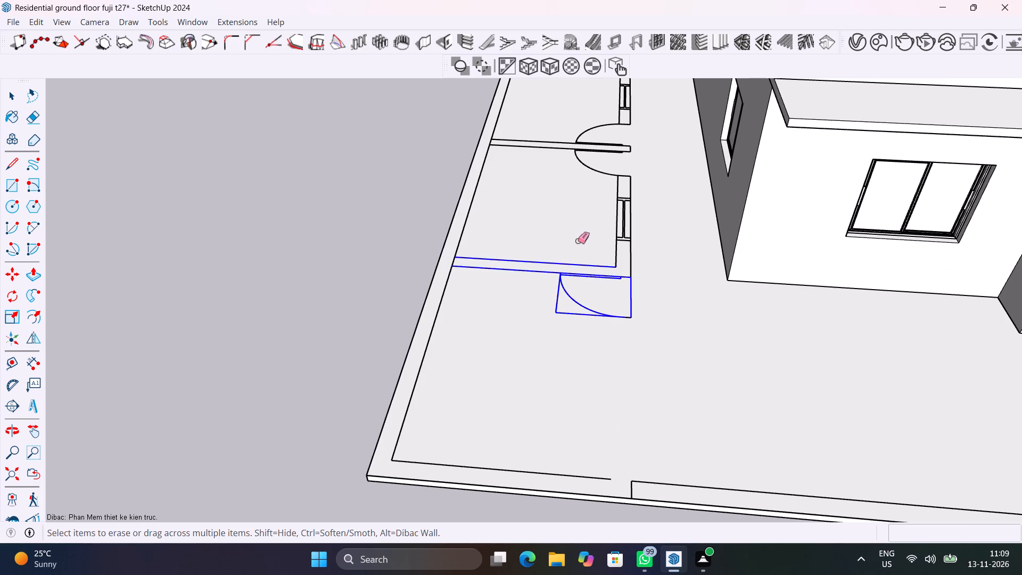
{"action": "left_click_drag", "start_coordinate": [578, 241], "coordinate": [578, 241]}
{"action": "left_click_drag", "start_coordinate": [579, 243], "coordinate": [643, 270]}
{"action": "left_click_drag", "start_coordinate": [642, 289], "coordinate": [623, 324]}
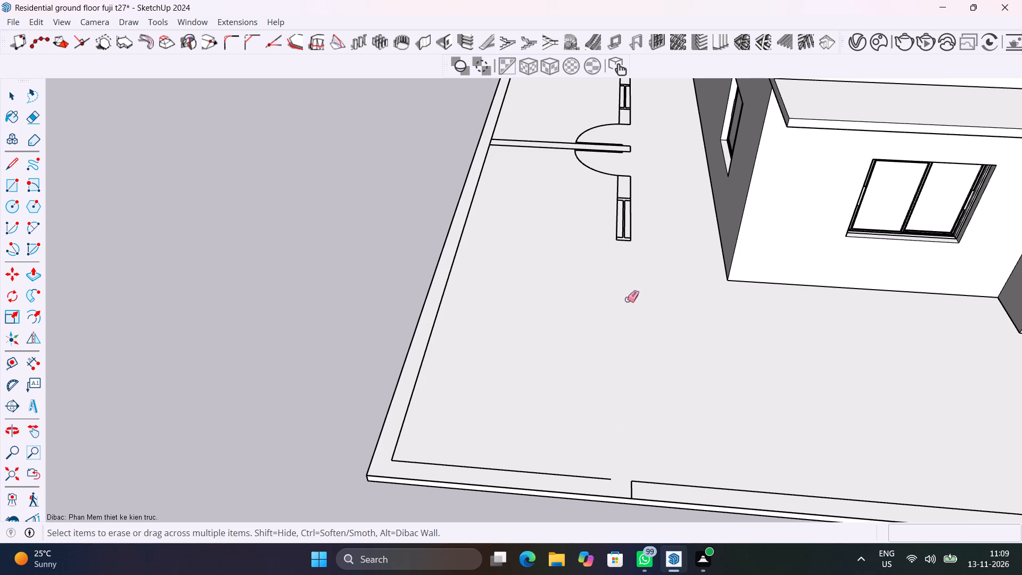
Erase the middle outbuilding room's door, window and front wall lines, including the small leftover fragments.
{"action": "middle_click_drag", "start_coordinate": [611, 207], "coordinate": [644, 348], "text": "shift"}
{"action": "left_click_drag", "start_coordinate": [644, 350], "coordinate": [667, 376]}
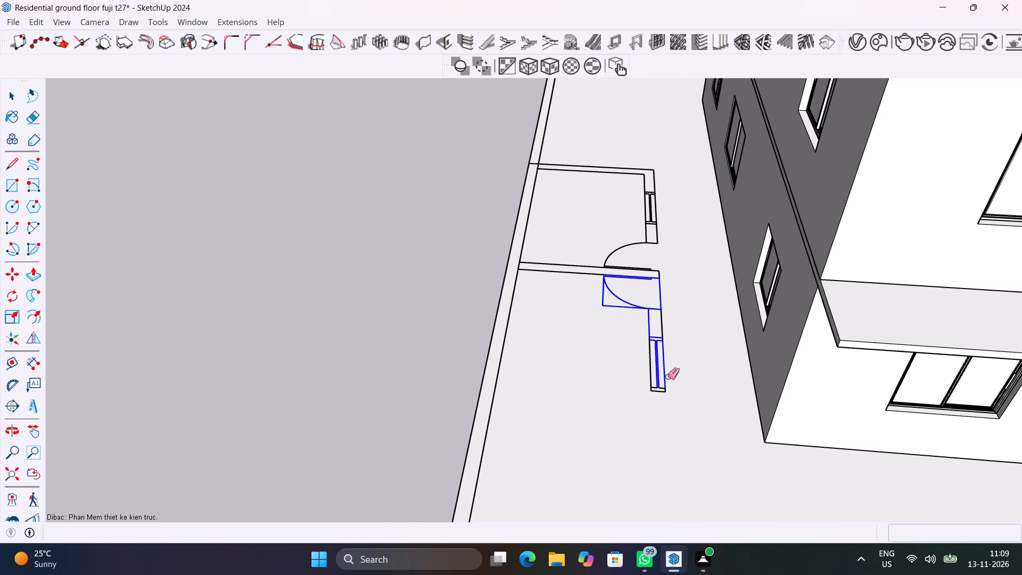
{"action": "left_click_drag", "start_coordinate": [667, 376], "coordinate": [669, 379]}
{"action": "left_click_drag", "start_coordinate": [644, 384], "coordinate": [665, 301]}
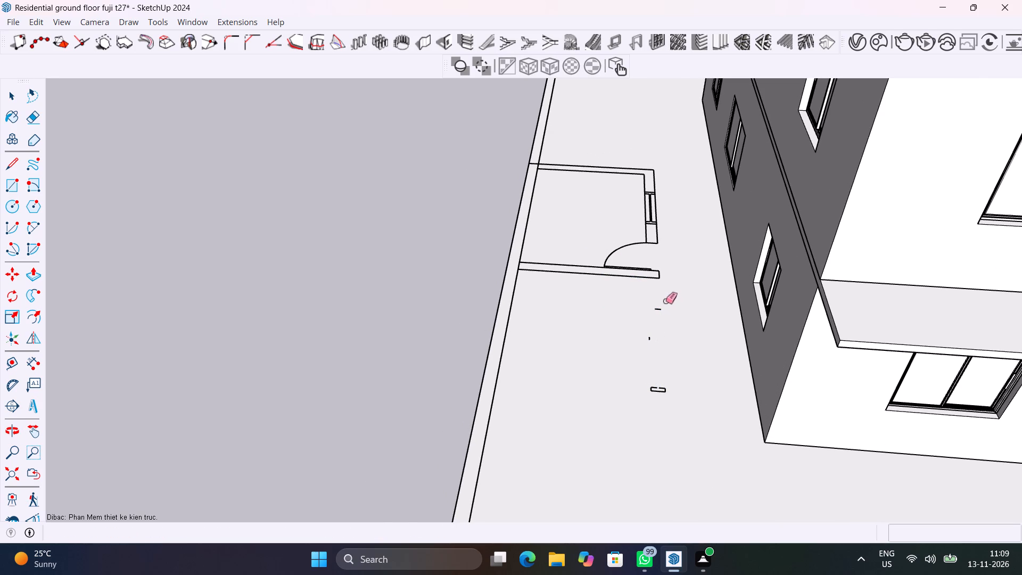
{"action": "left_click_drag", "start_coordinate": [665, 301], "coordinate": [645, 390]}
{"action": "left_click_drag", "start_coordinate": [650, 335], "coordinate": [670, 391]}
Erase the last outbuilding room's partition, door, window and walls, plus the short line crossing the boundary wall strip.
{"action": "left_click_drag", "start_coordinate": [547, 231], "coordinate": [632, 252]}
{"action": "left_click_drag", "start_coordinate": [641, 227], "coordinate": [664, 207]}
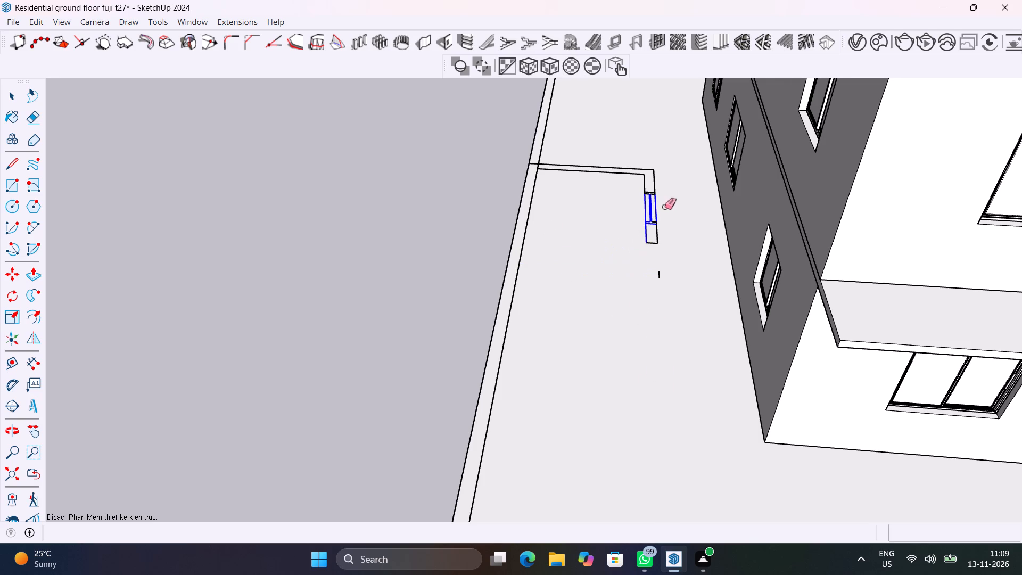
{"action": "left_click_drag", "start_coordinate": [664, 207], "coordinate": [648, 248]}
{"action": "left_click_drag", "start_coordinate": [656, 249], "coordinate": [651, 243]}
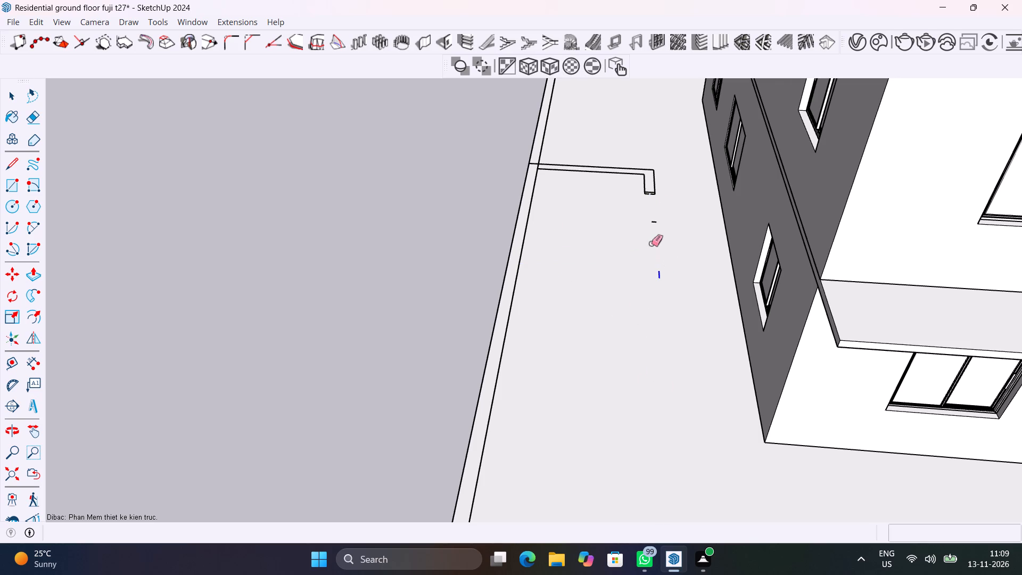
{"action": "left_click_drag", "start_coordinate": [651, 243], "coordinate": [654, 215]}
{"action": "left_click_drag", "start_coordinate": [653, 180], "coordinate": [625, 192]}
{"action": "left_click_drag", "start_coordinate": [625, 192], "coordinate": [620, 146]}
{"action": "left_click_drag", "start_coordinate": [647, 188], "coordinate": [654, 196]}
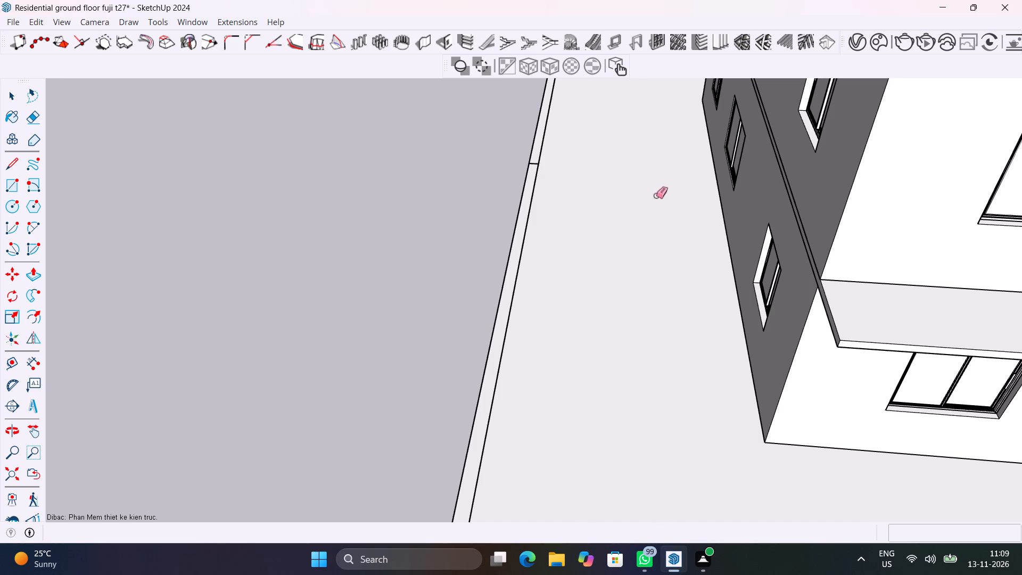
{"action": "scroll", "coordinate": [534, 170], "scroll_direction": "up", "scroll_amount": 10}
{"action": "left_click_drag", "start_coordinate": [527, 162], "coordinate": [528, 146]}
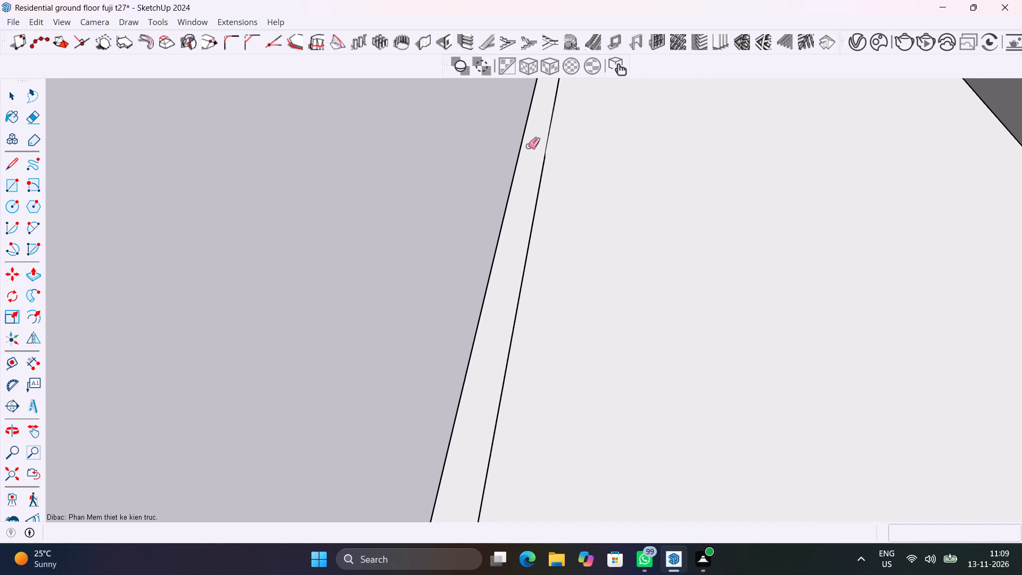
{"action": "key", "text": "space"}
Delete the short cross line in the parking-side boundary wall and bridge the inner line's gap with a 9" line.
{"action": "scroll", "coordinate": [528, 146], "scroll_direction": "down", "scroll_amount": 19}
{"action": "scroll", "coordinate": [599, 296], "scroll_direction": "up", "scroll_amount": 16}
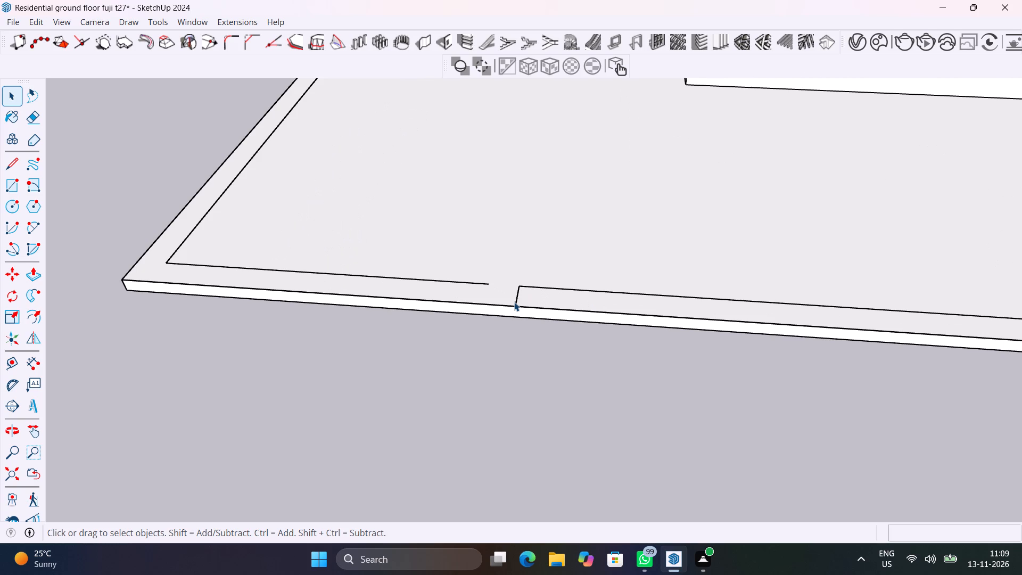
{"action": "left_click", "coordinate": [518, 297]}
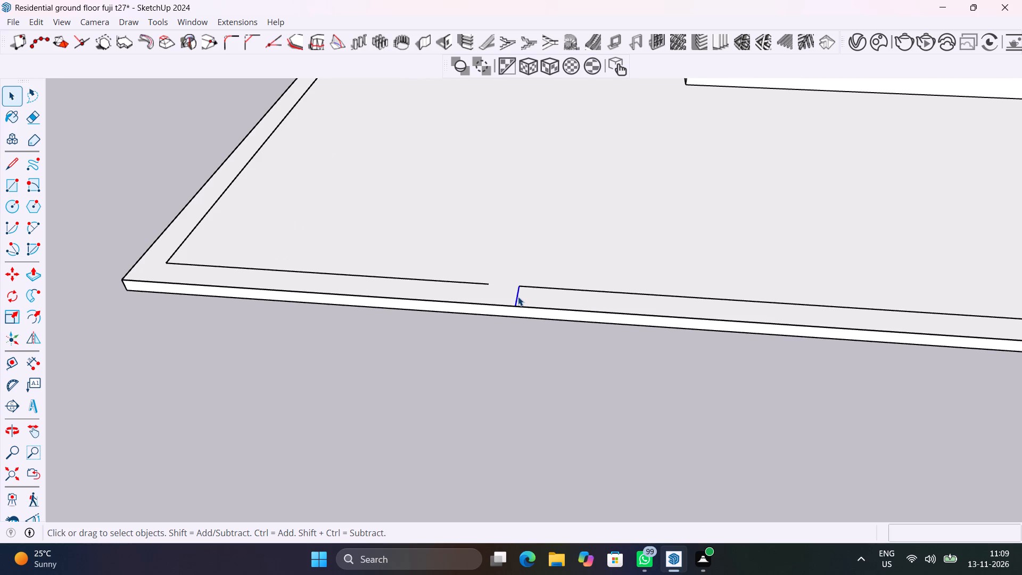
{"action": "key", "text": "Delete"}
{"action": "key", "text": "l"}
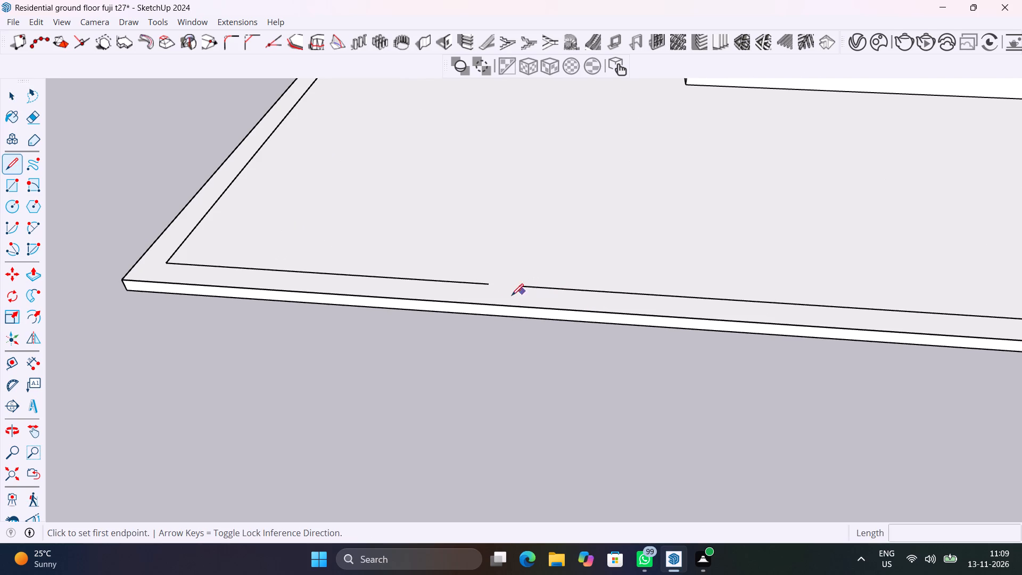
{"action": "left_click", "coordinate": [522, 287]}
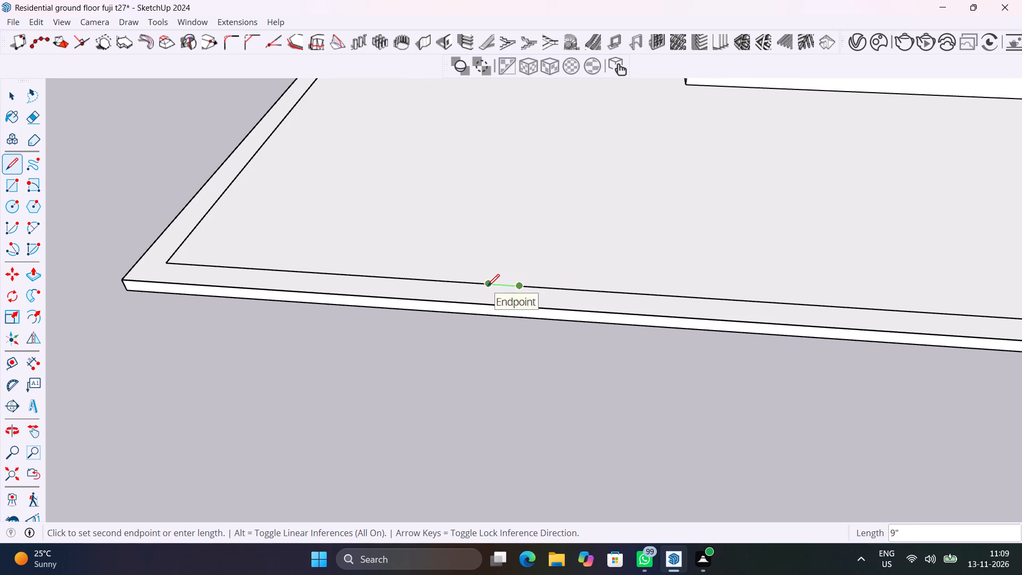
{"action": "left_click", "coordinate": [488, 286]}
{"action": "key", "text": "space"}
Delete every segment of the inner boundary wall line along the former outbuilding side.
{"action": "scroll", "coordinate": [488, 286], "scroll_direction": "down", "scroll_amount": 20}
{"action": "scroll", "coordinate": [488, 286], "scroll_direction": "down", "scroll_amount": 1}
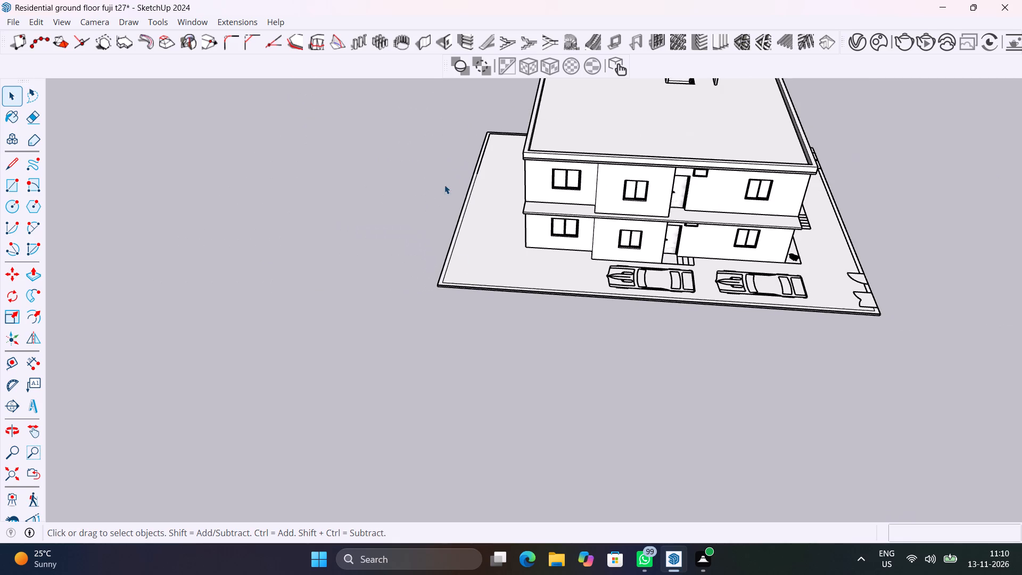
{"action": "scroll", "coordinate": [463, 166], "scroll_direction": "up", "scroll_amount": 10}
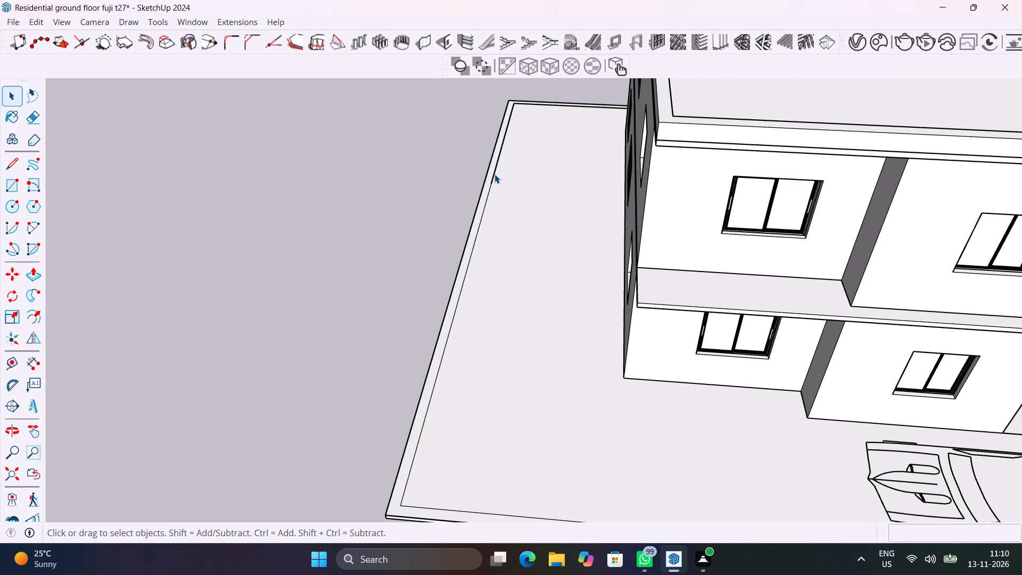
{"action": "left_click", "coordinate": [494, 174]}
{"action": "key", "text": "Delete"}
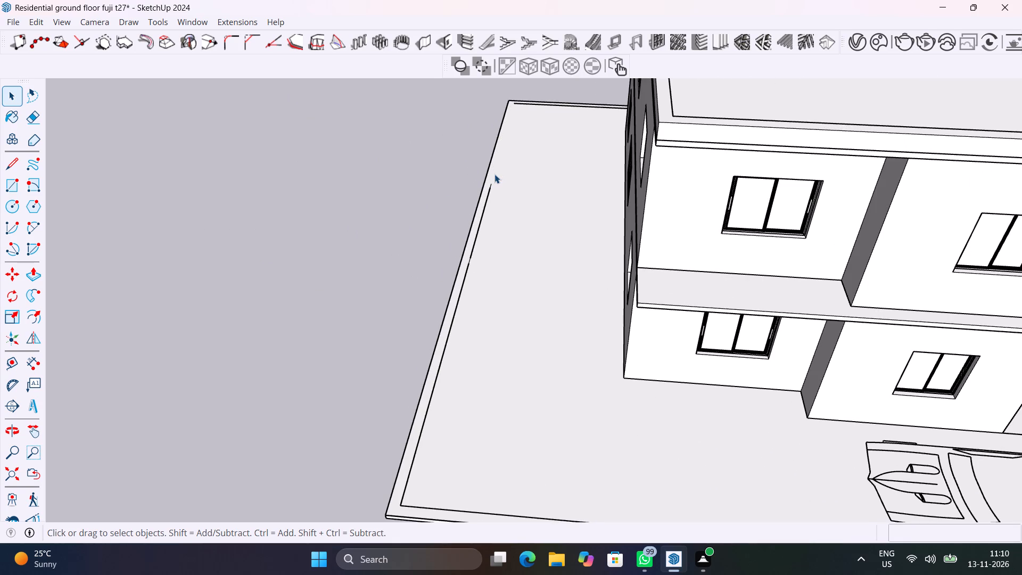
{"action": "left_click", "coordinate": [489, 201]}
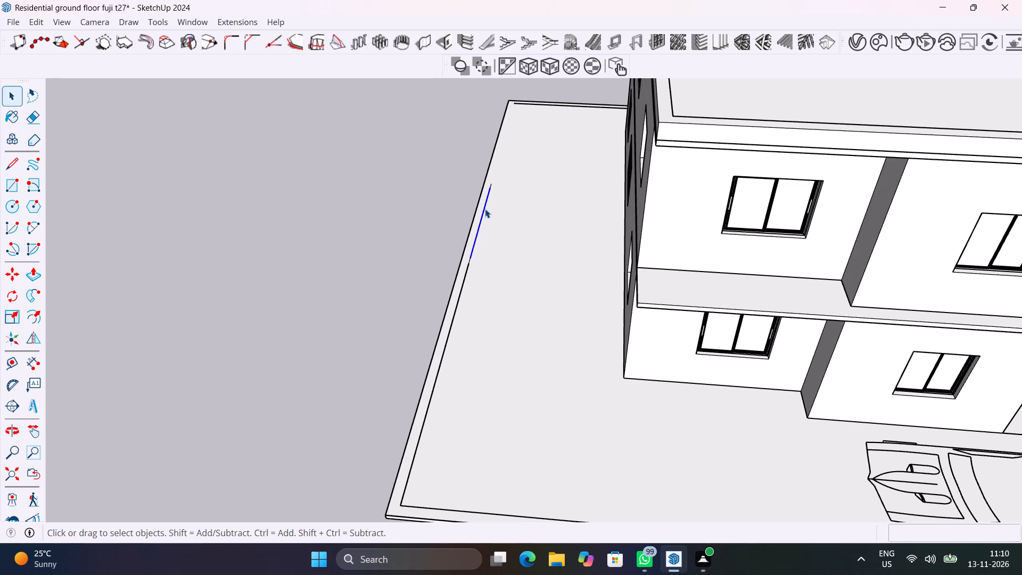
{"action": "key", "text": "Delete"}
{"action": "left_click", "coordinate": [467, 269]}
{"action": "key", "text": "Delete"}
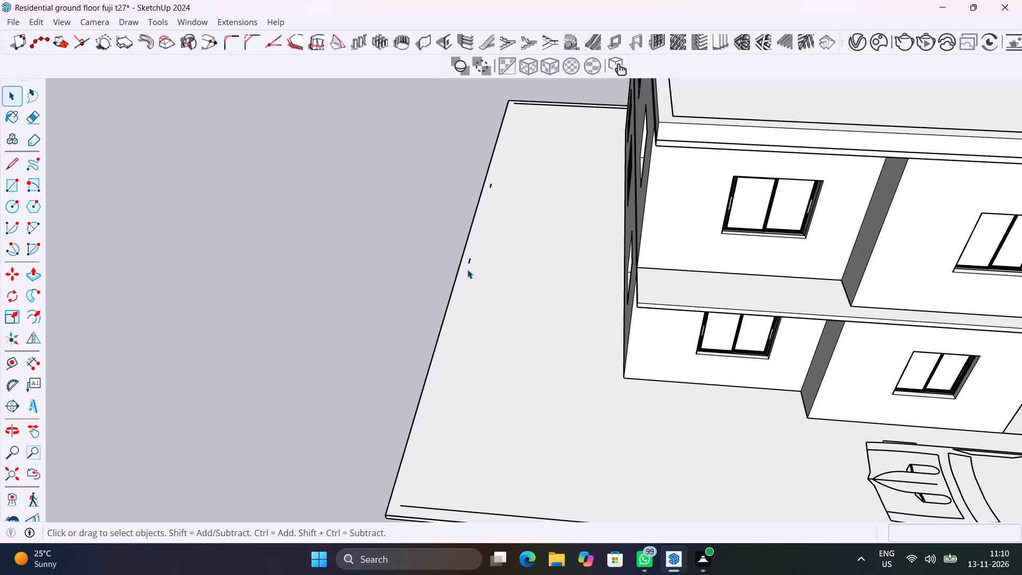
{"action": "left_click", "coordinate": [489, 187]}
{"action": "key", "text": "Delete"}
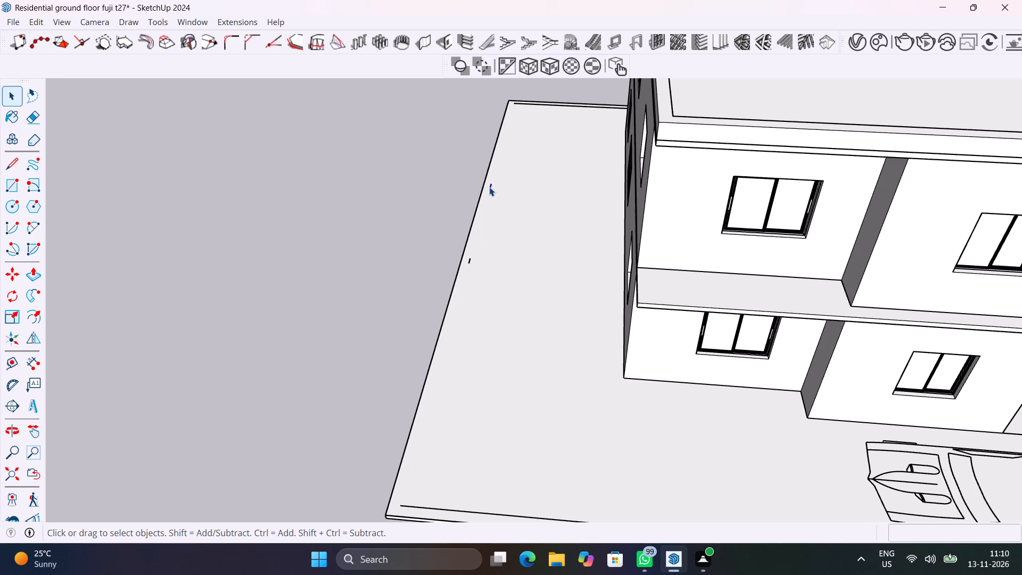
{"action": "left_click", "coordinate": [469, 261]}
{"action": "key", "text": "Delete"}
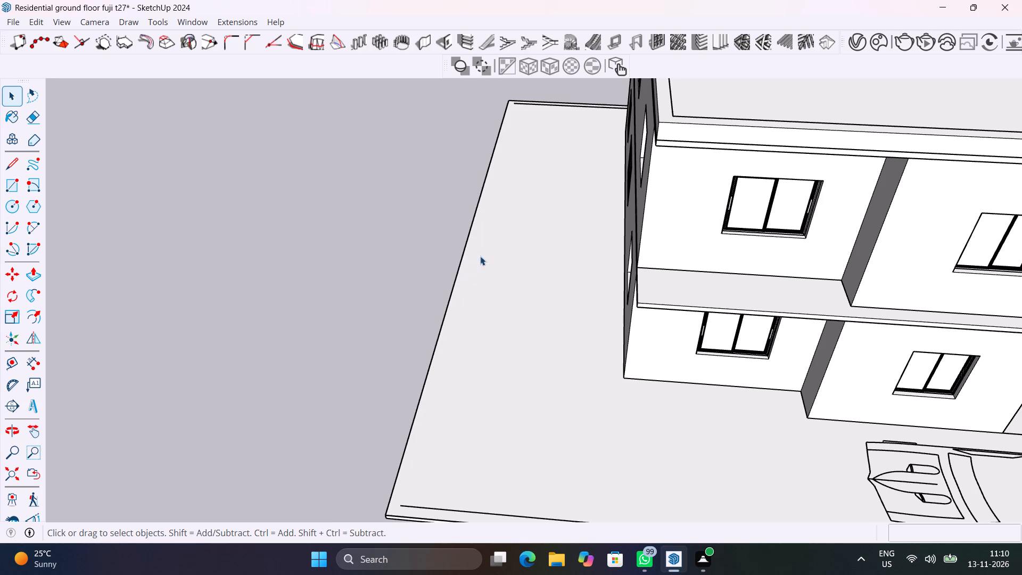
Measure the distance from the parking-side inner wall line's open end to the slab's outer edge.
{"action": "scroll", "coordinate": [501, 228], "scroll_direction": "down", "scroll_amount": 7}
{"action": "scroll", "coordinate": [491, 355], "scroll_direction": "up", "scroll_amount": 11}
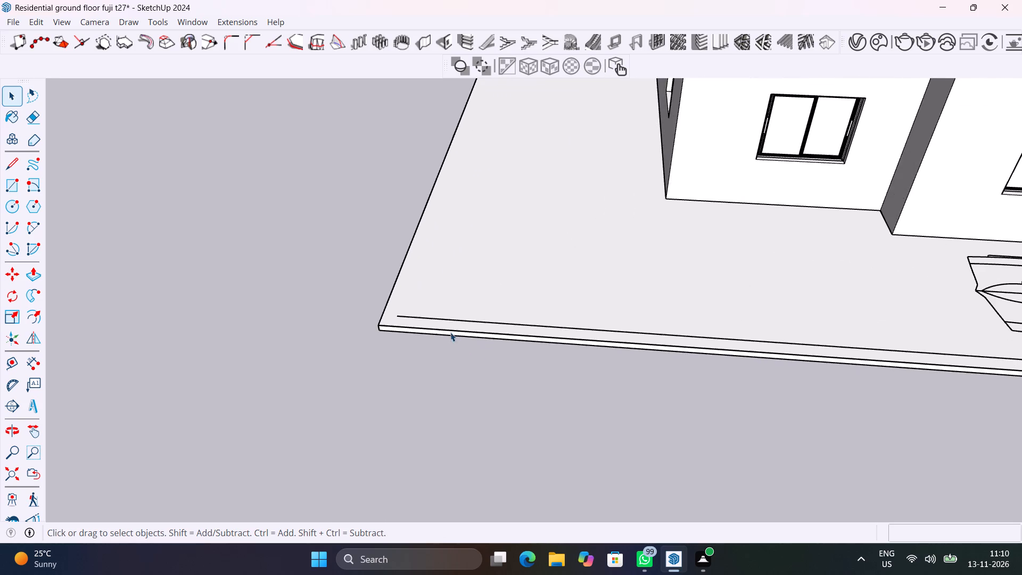
{"action": "scroll", "coordinate": [450, 329], "scroll_direction": "up", "scroll_amount": 4}
{"action": "left_click", "coordinate": [38, 359]}
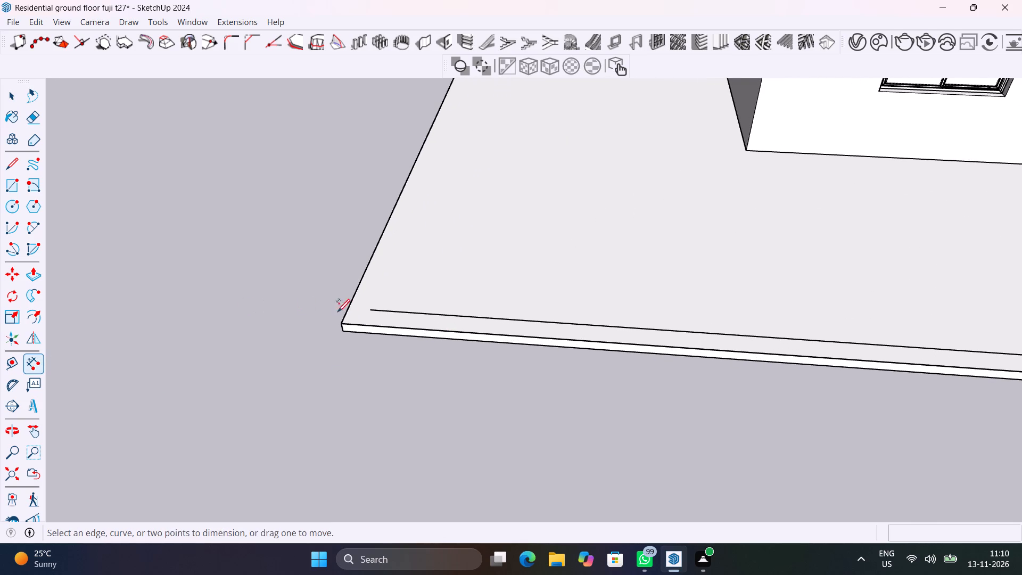
{"action": "left_click", "coordinate": [368, 313]}
{"action": "scroll", "coordinate": [365, 327], "scroll_direction": "up", "scroll_amount": 7}
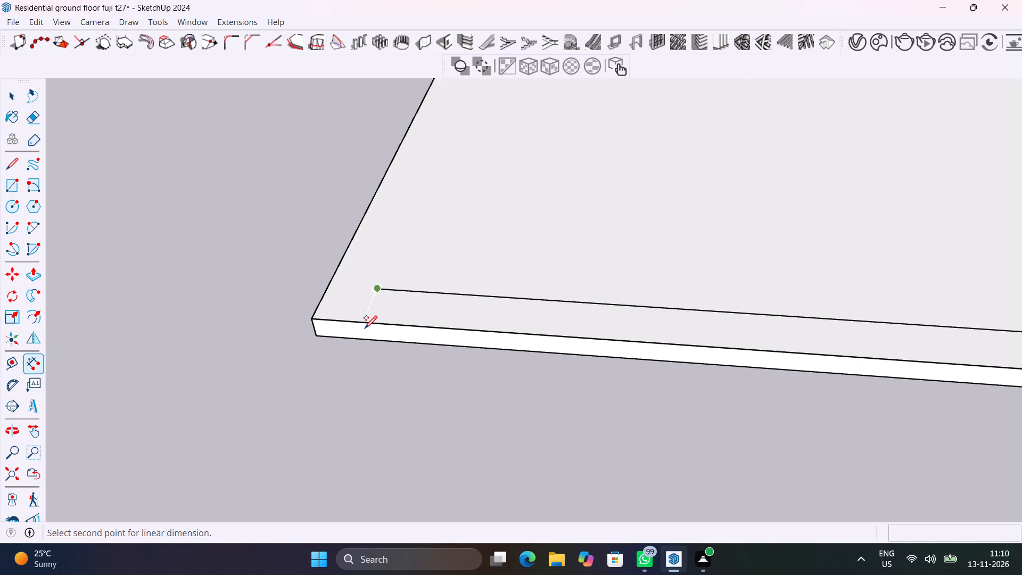
{"action": "scroll", "coordinate": [365, 327], "scroll_direction": "up", "scroll_amount": 6}
{"action": "left_click", "coordinate": [360, 320]}
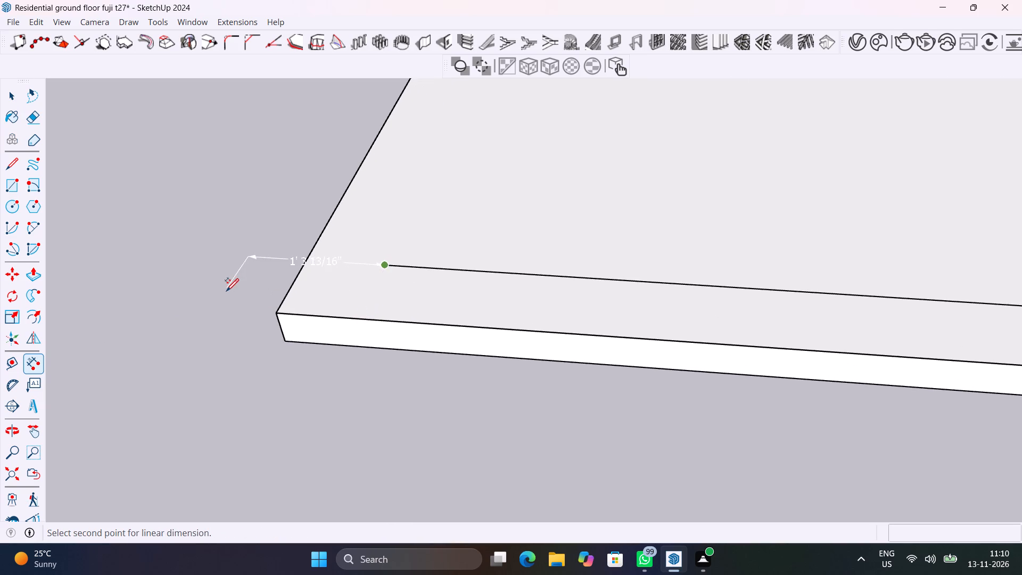
{"action": "left_click", "coordinate": [365, 321]}
{"action": "key", "text": "Escape"}
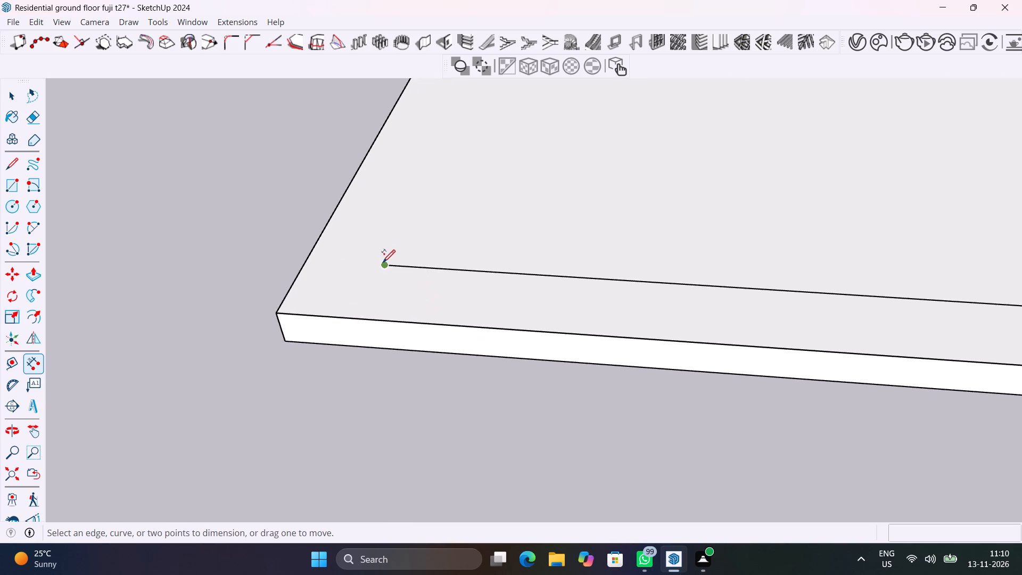
{"action": "left_click", "coordinate": [383, 265]}
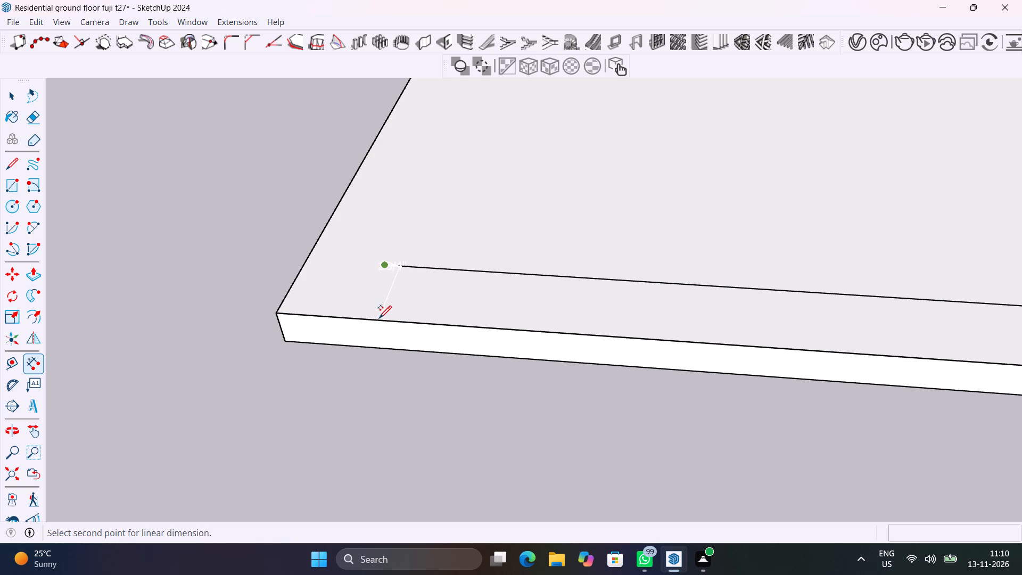
{"action": "key", "text": "Escape"}
Measure the boundary wall's thickness beside the small gate on the garden steps side.
{"action": "scroll", "coordinate": [382, 309], "scroll_direction": "down", "scroll_amount": 16}
{"action": "scroll", "coordinate": [393, 230], "scroll_direction": "down", "scroll_amount": 16}
{"action": "middle_click_drag", "start_coordinate": [837, 238], "coordinate": [704, 282], "text": "ctrl"}
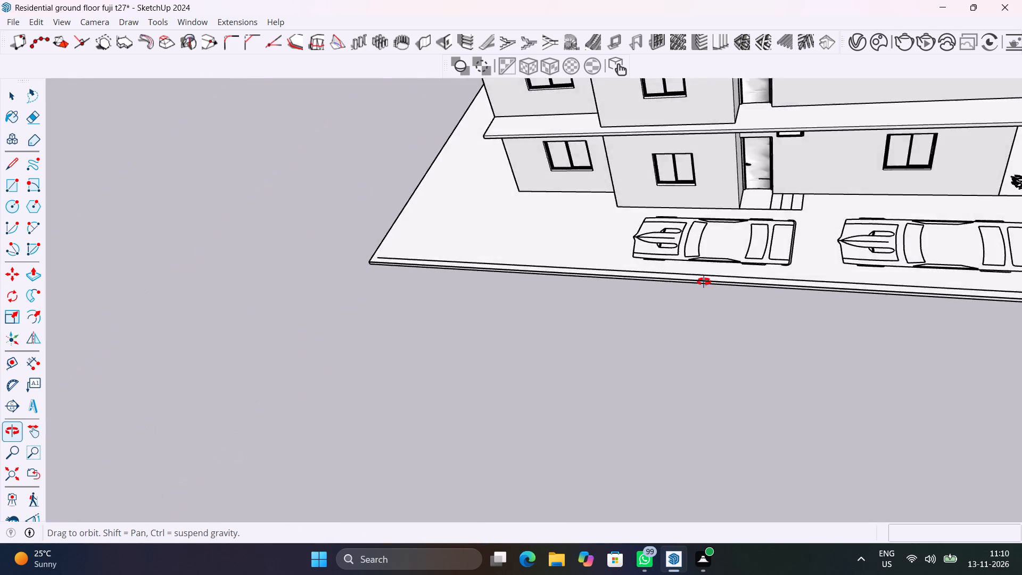
{"action": "middle_click_drag", "start_coordinate": [704, 282], "coordinate": [340, 233], "text": "ctrl"}
{"action": "scroll", "coordinate": [643, 330], "scroll_direction": "up", "scroll_amount": 6}
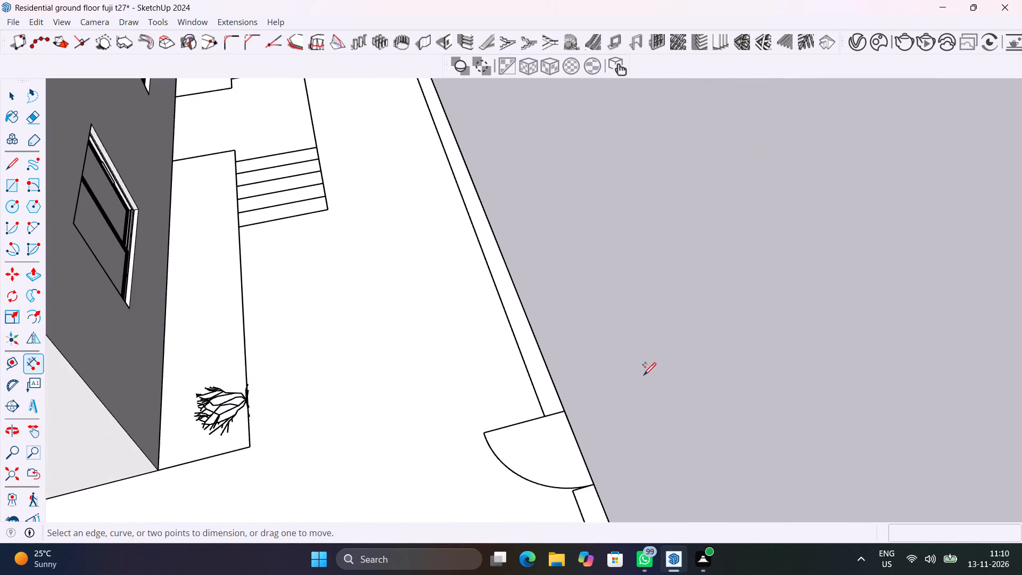
{"action": "scroll", "coordinate": [644, 374], "scroll_direction": "up", "scroll_amount": 12}
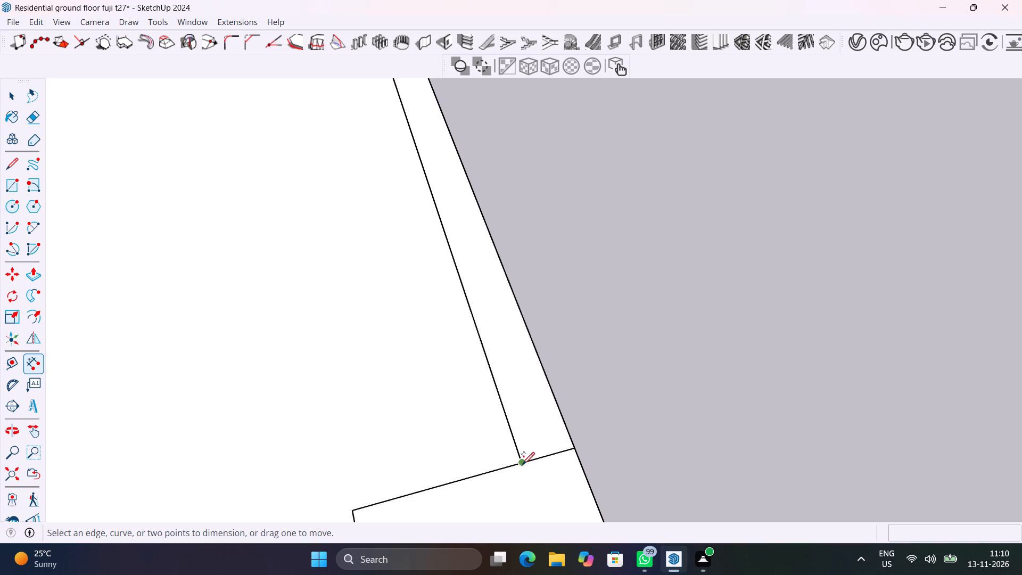
{"action": "left_click", "coordinate": [522, 463]}
{"action": "left_click", "coordinate": [573, 448]}
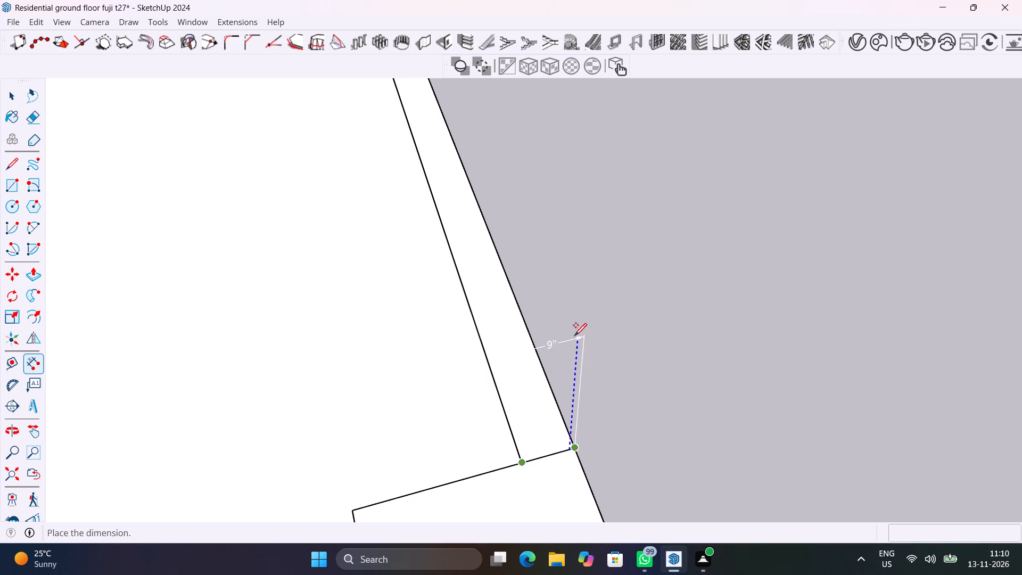
{"action": "scroll", "coordinate": [580, 328], "scroll_direction": "down", "scroll_amount": 6}
{"action": "key", "text": "Escape"}
{"action": "scroll", "coordinate": [574, 343], "scroll_direction": "down", "scroll_amount": 19}
{"action": "key", "text": "space"}
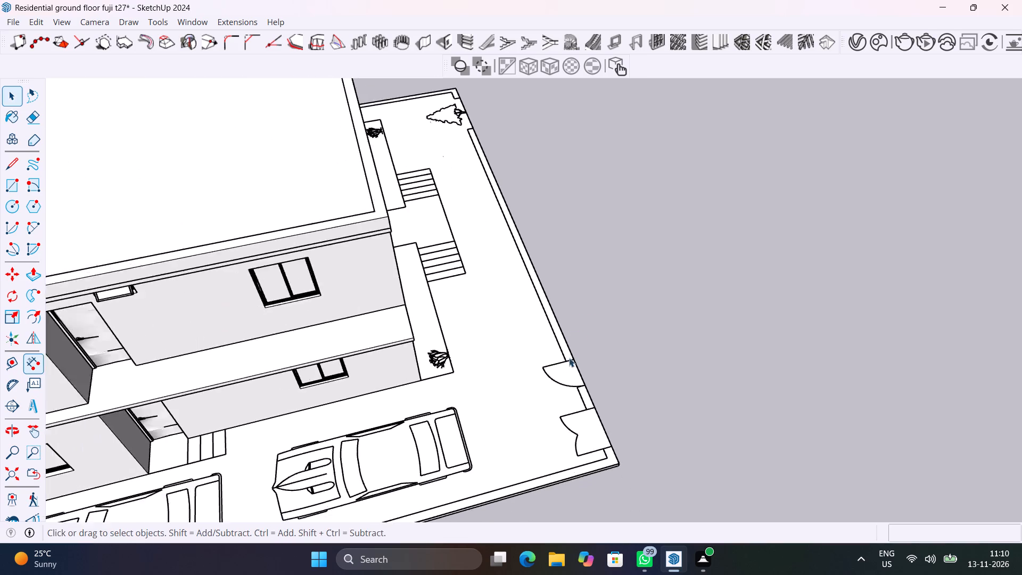
Select the outer boundary edge along the former outbuilding side.
{"action": "middle_click_drag", "start_coordinate": [317, 458], "coordinate": [730, 317], "text": "shift"}
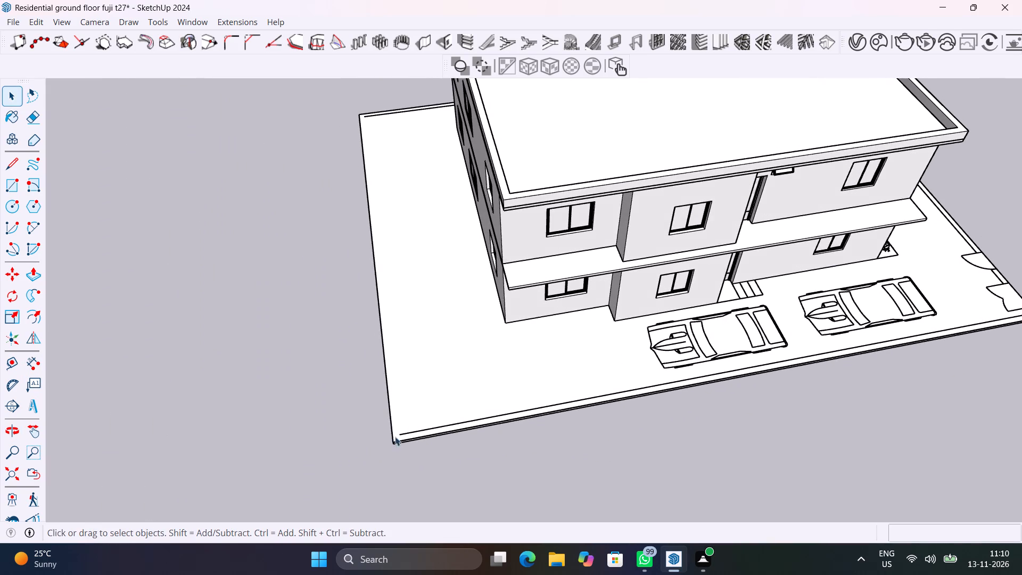
{"action": "scroll", "coordinate": [394, 439], "scroll_direction": "up", "scroll_amount": 17}
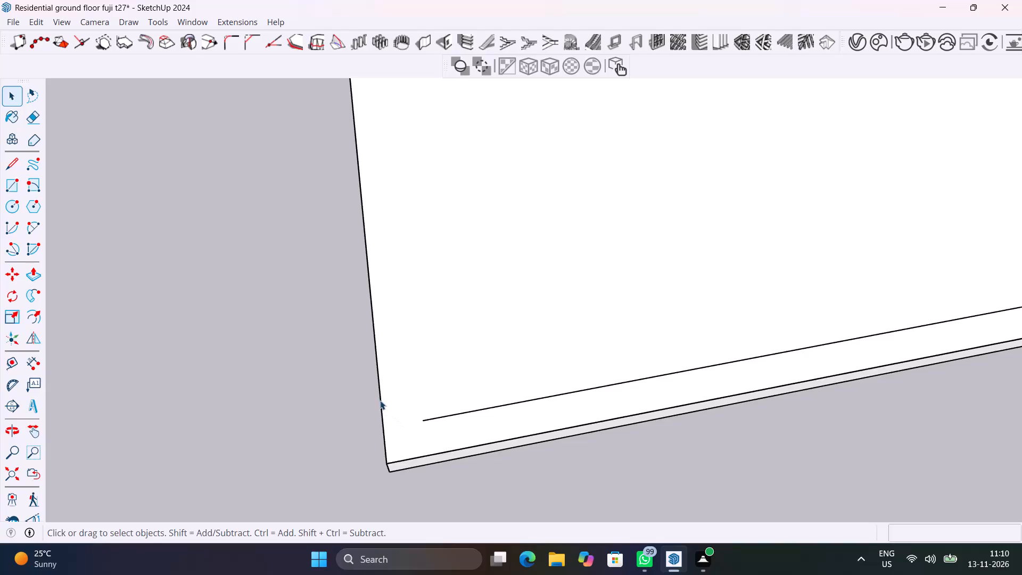
{"action": "left_click", "coordinate": [381, 398]}
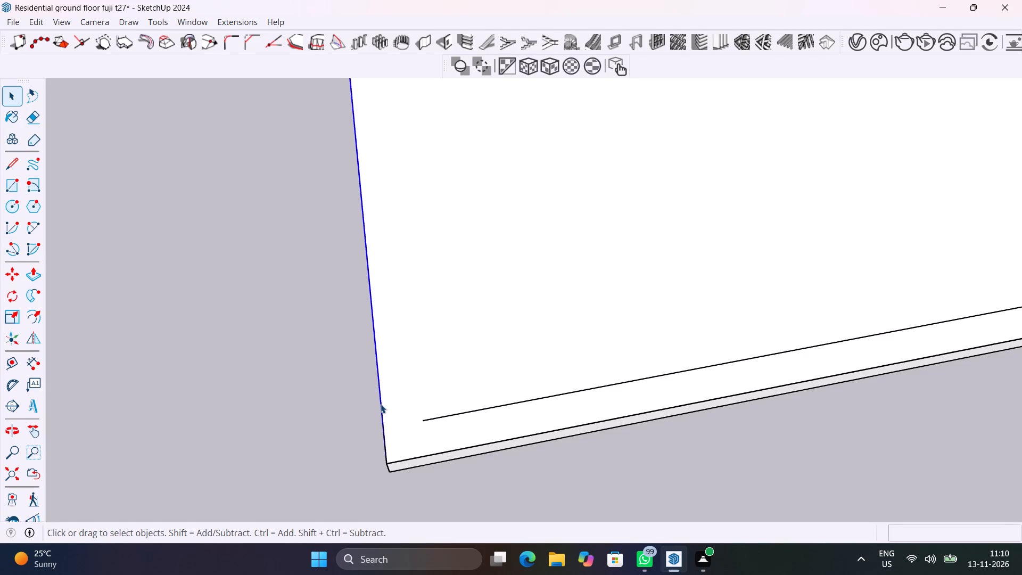
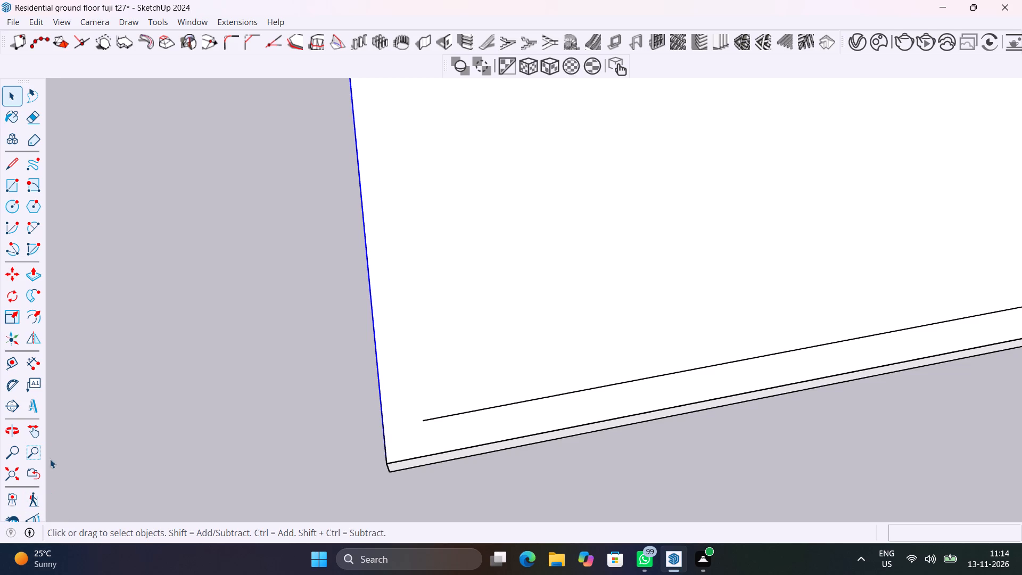
Draw a 57' 3" inner boundary wall line along the former outbuilding side, joining the open ends of the two adjoining inner wall lines.
{"action": "scroll", "coordinate": [394, 422], "scroll_direction": "up", "scroll_amount": 8}
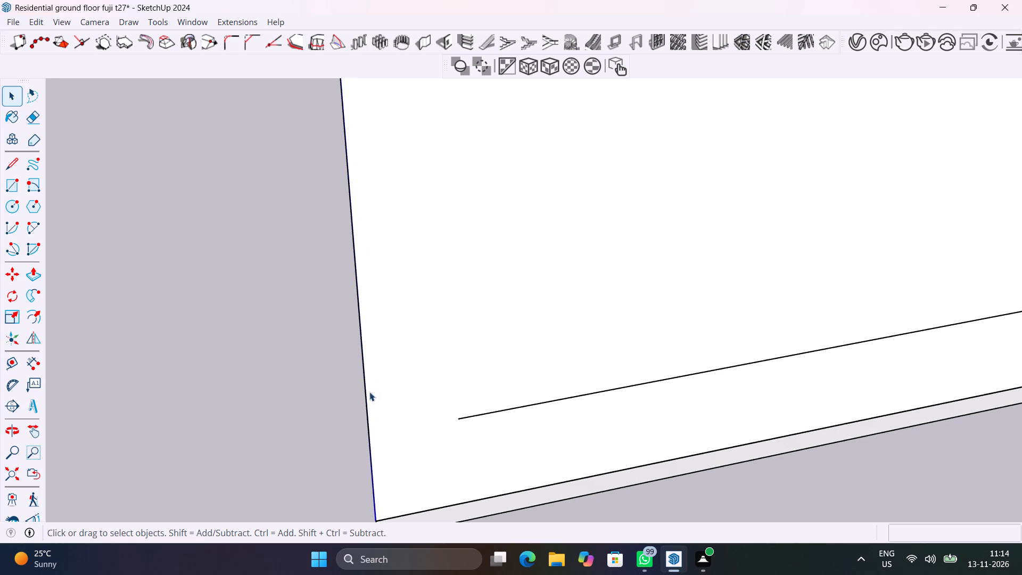
{"action": "left_click", "coordinate": [367, 407]}
{"action": "key", "text": "l"}
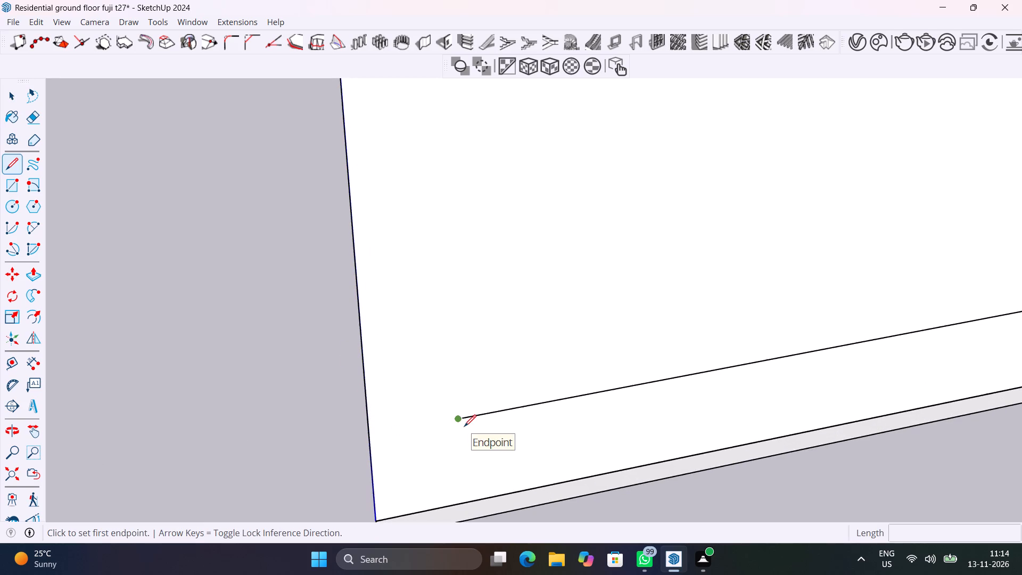
{"action": "left_click", "coordinate": [458, 422]}
{"action": "scroll", "coordinate": [403, 332], "scroll_direction": "down", "scroll_amount": 10}
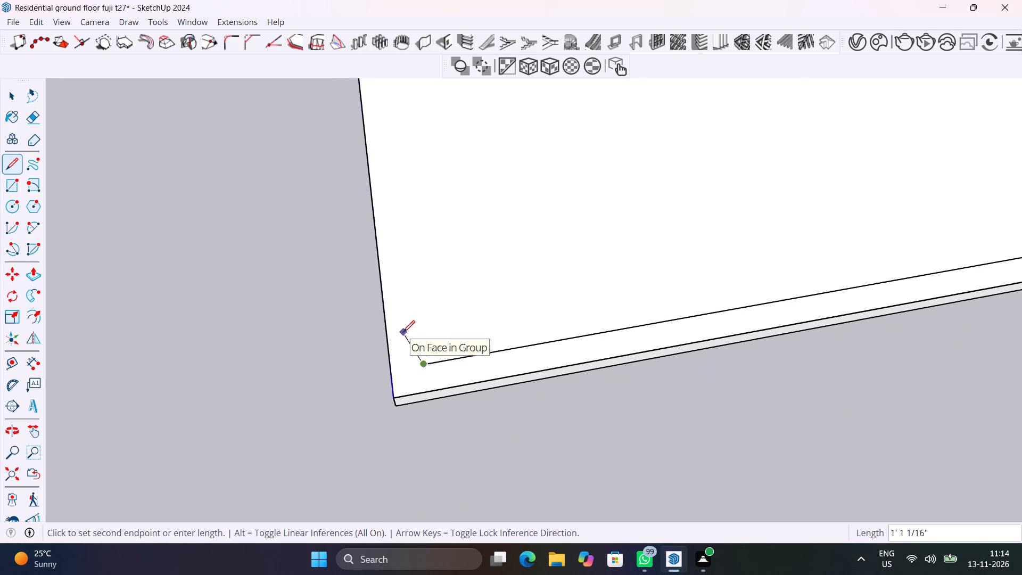
{"action": "scroll", "coordinate": [403, 332], "scroll_direction": "down", "scroll_amount": 9}
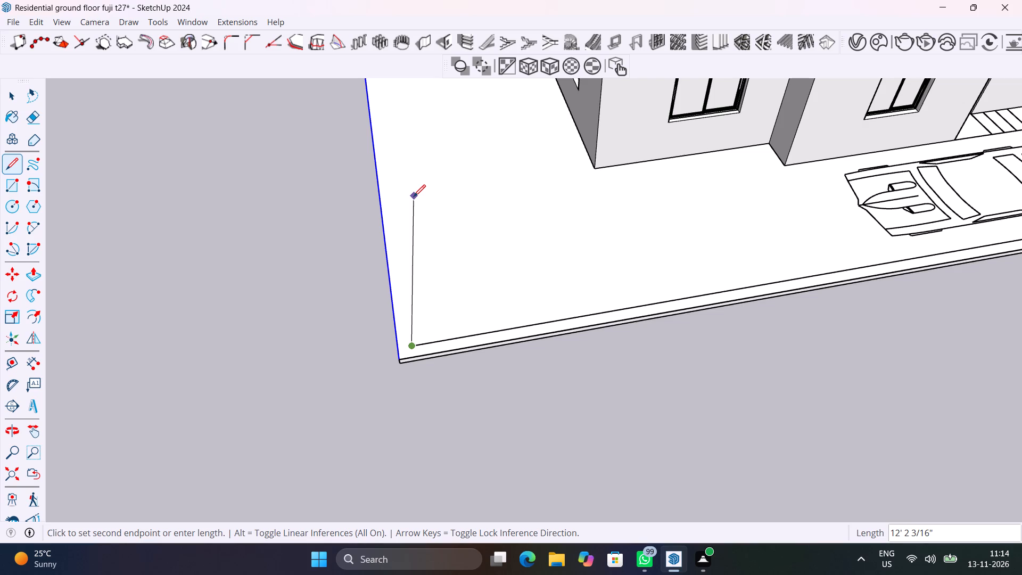
{"action": "scroll", "coordinate": [414, 196], "scroll_direction": "down", "scroll_amount": 6}
{"action": "middle_click_drag", "start_coordinate": [403, 155], "coordinate": [538, 415], "text": "shift"}
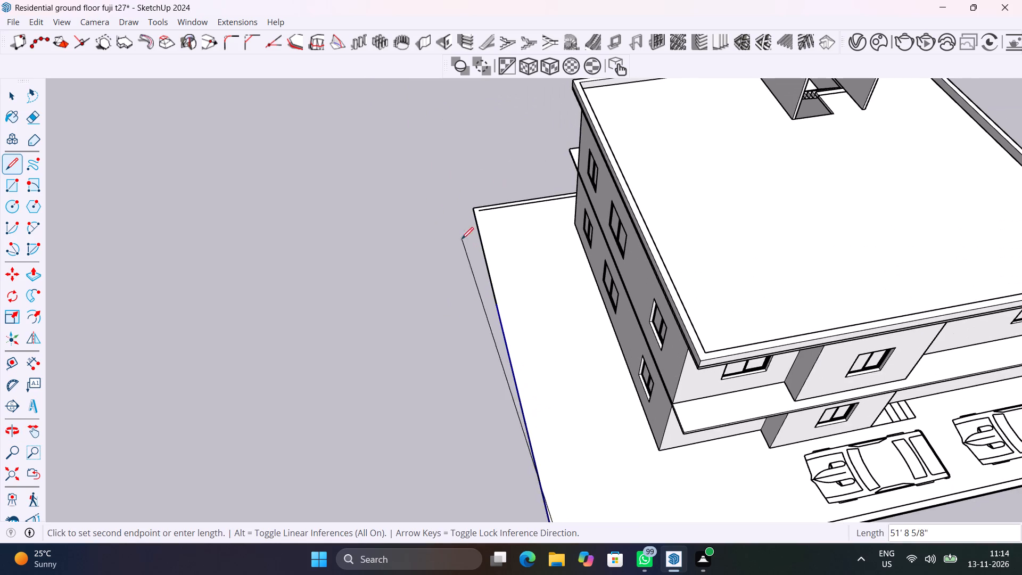
{"action": "scroll", "coordinate": [470, 206], "scroll_direction": "up", "scroll_amount": 18}
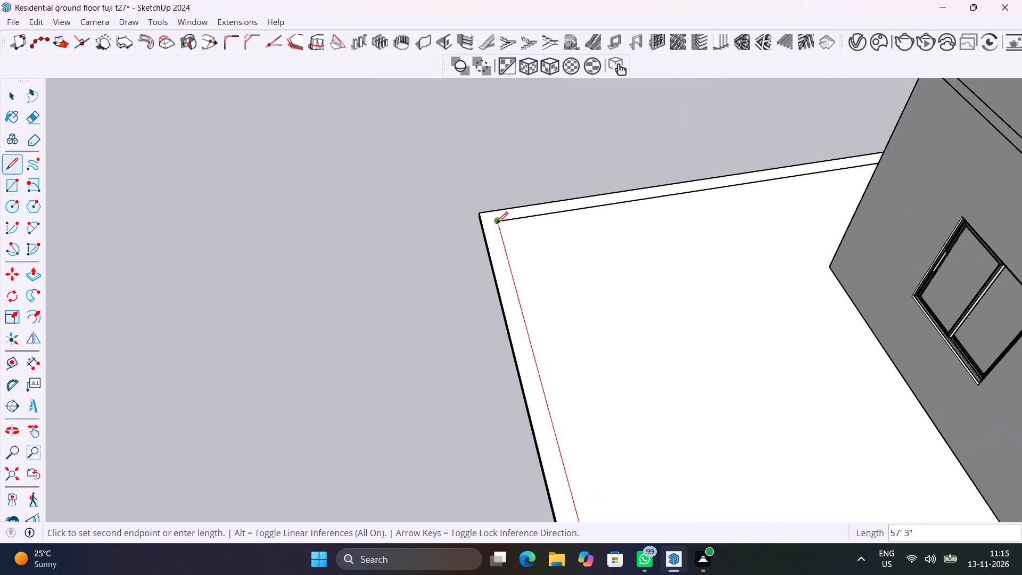
{"action": "left_click", "coordinate": [496, 221]}
{"action": "key", "text": "space"}
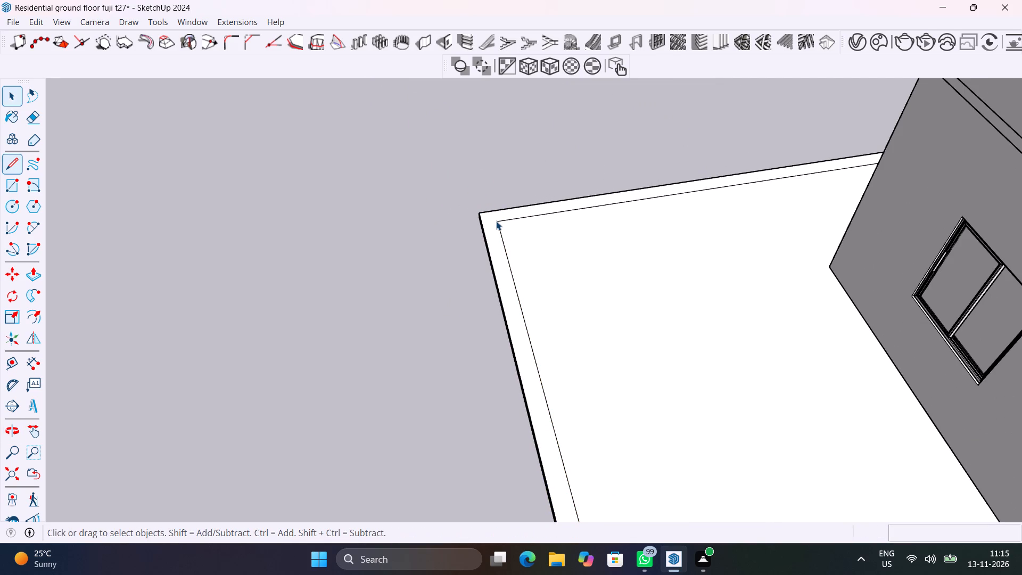
Push/Pull the boundary wall strip at the rear corner of the former outbuilding side up to a height of 5'.
{"action": "scroll", "coordinate": [496, 221], "scroll_direction": "down", "scroll_amount": 7}
{"action": "left_click", "coordinate": [499, 243]}
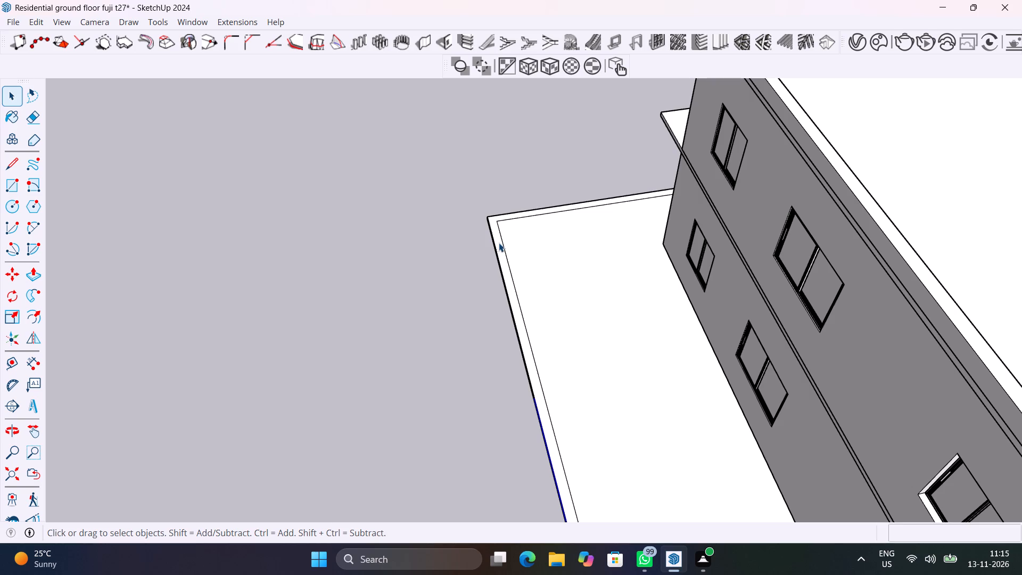
{"action": "scroll", "coordinate": [498, 242], "scroll_direction": "up", "scroll_amount": 5}
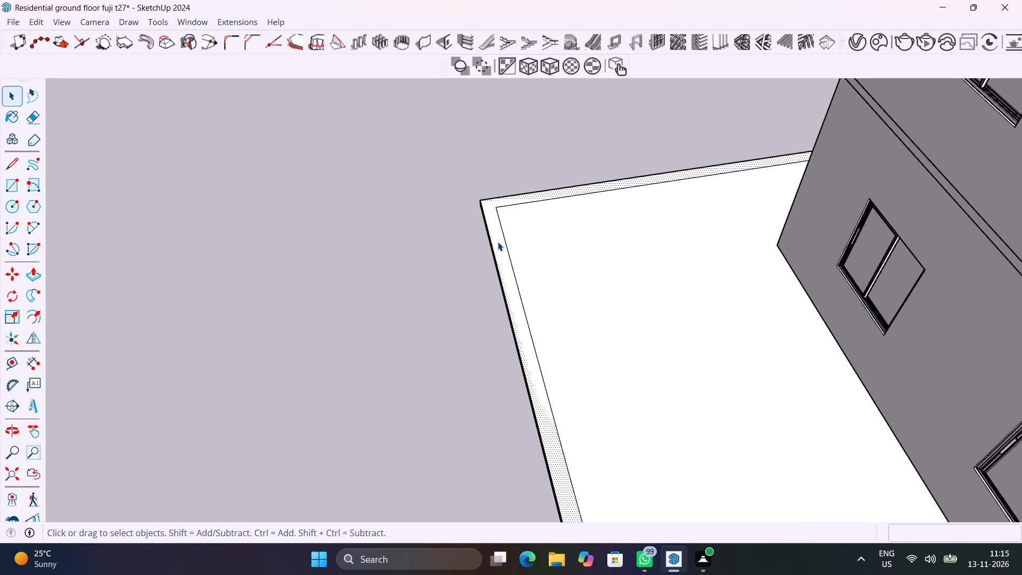
{"action": "scroll", "coordinate": [498, 242], "scroll_direction": "down", "scroll_amount": 20}
{"action": "scroll", "coordinate": [498, 242], "scroll_direction": "down", "scroll_amount": 2}
{"action": "scroll", "coordinate": [497, 236], "scroll_direction": "up", "scroll_amount": 6}
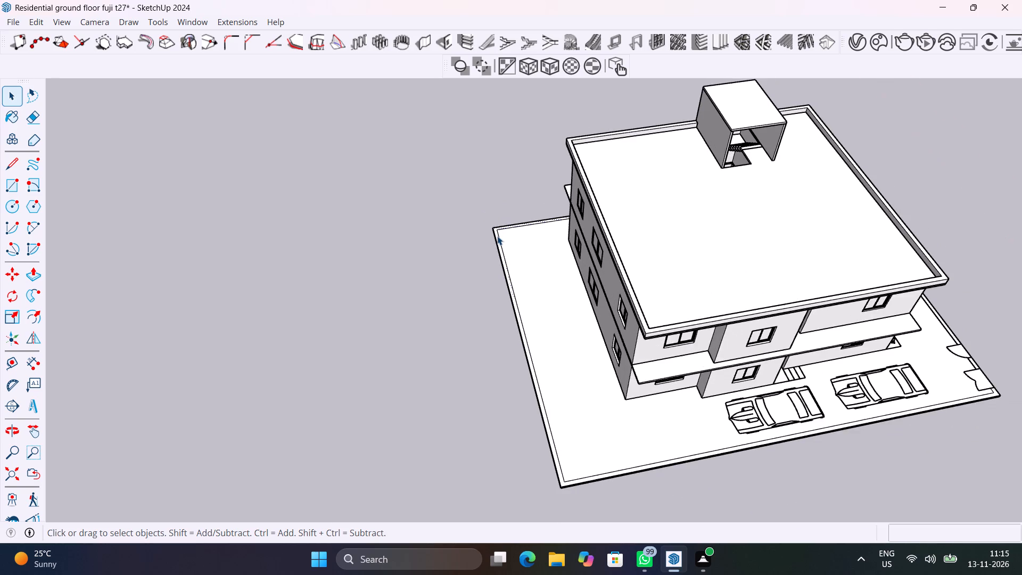
{"action": "scroll", "coordinate": [497, 236], "scroll_direction": "up", "scroll_amount": 4}
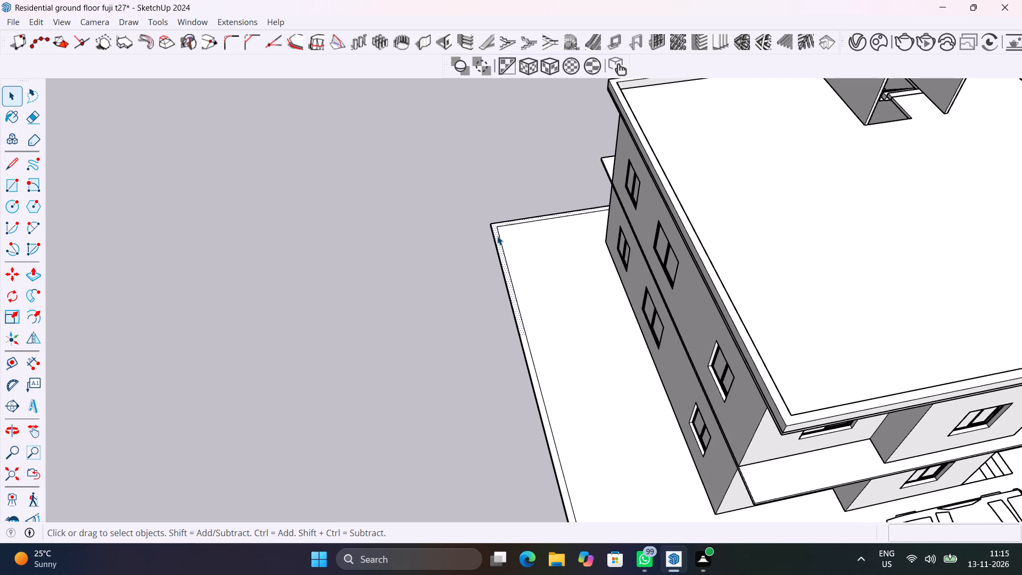
{"action": "key", "text": "p"}
{"action": "left_click", "coordinate": [497, 236]}
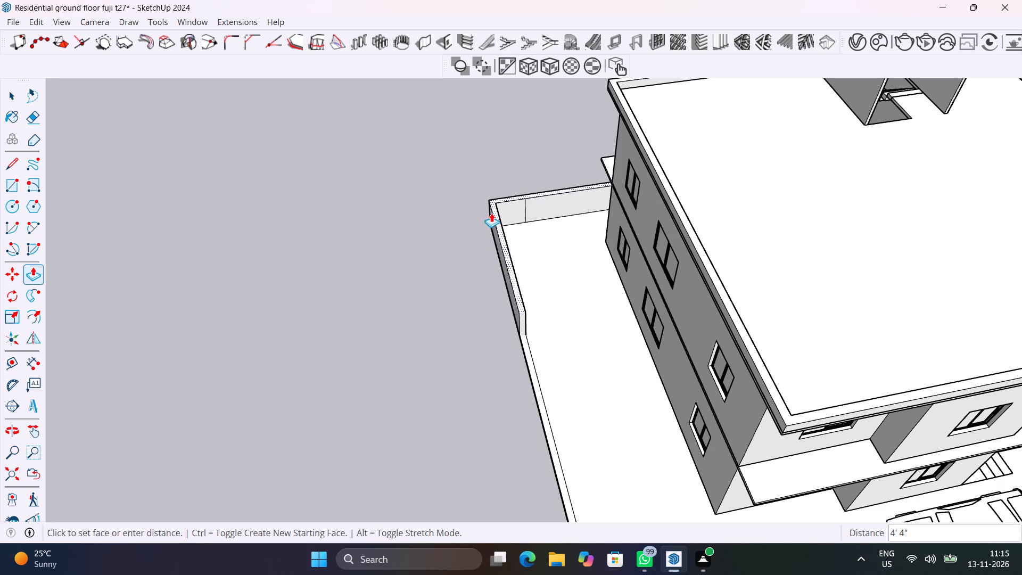
{"action": "scroll", "coordinate": [491, 213], "scroll_direction": "up", "scroll_amount": 9}
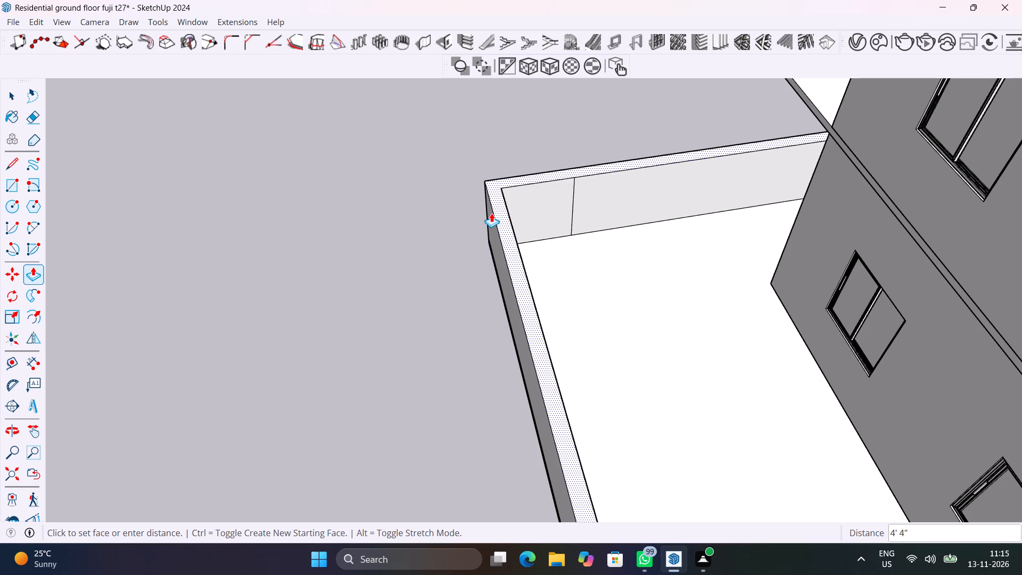
{"action": "scroll", "coordinate": [491, 213], "scroll_direction": "down", "scroll_amount": 10}
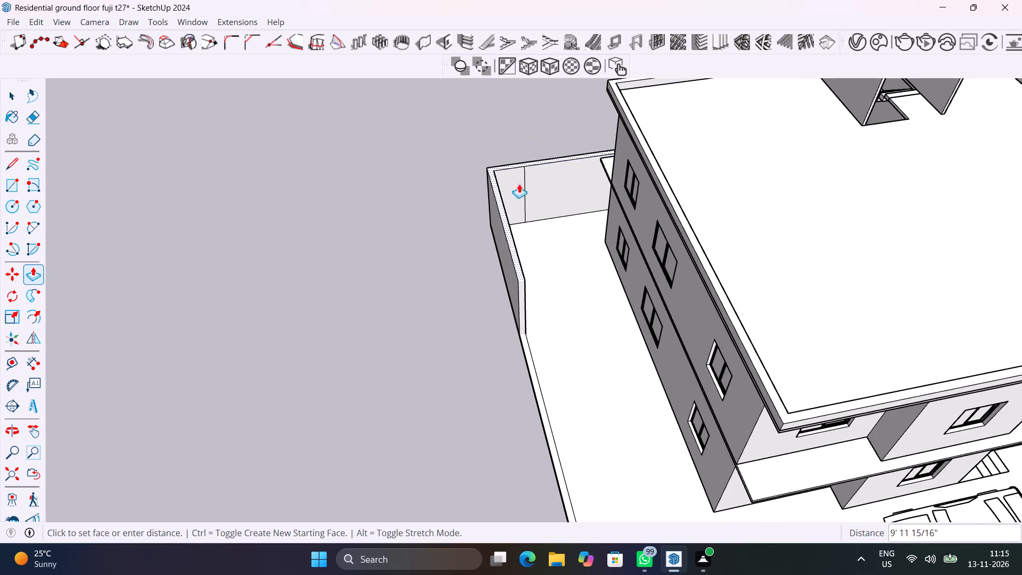
{"action": "type", "text": "5'"}
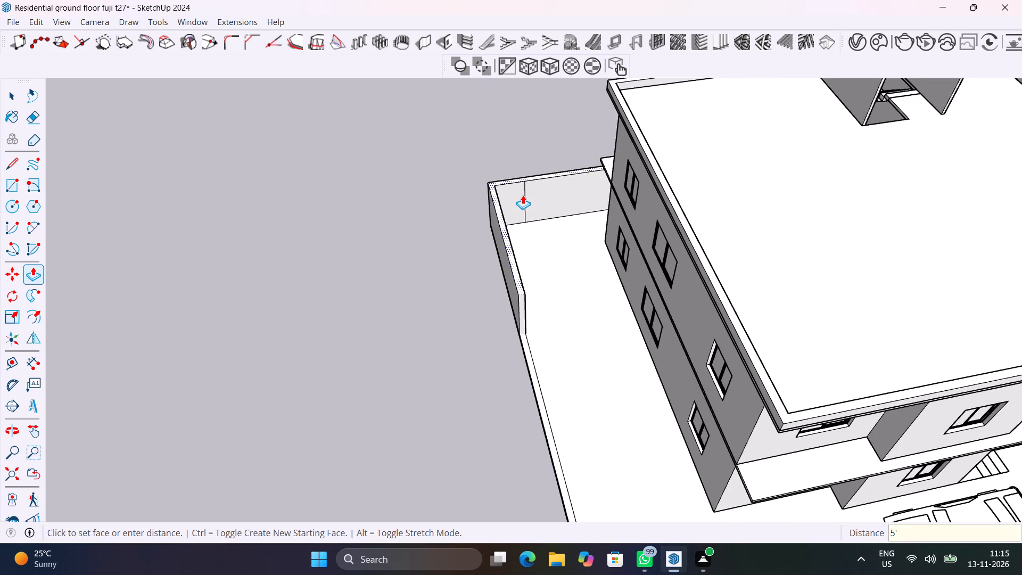
{"action": "key", "text": "Return"}
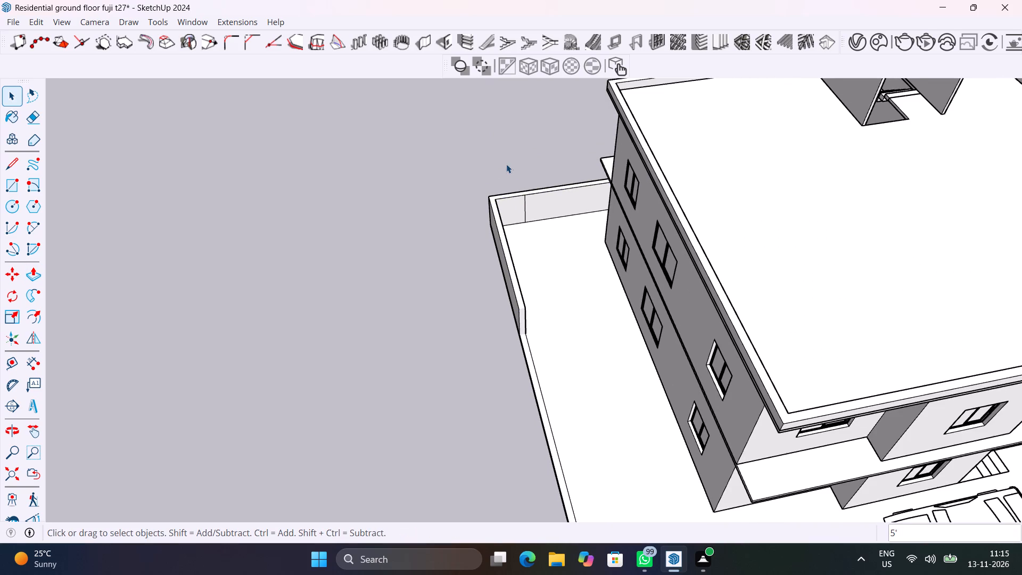
{"action": "key", "text": "space"}
Extend the raised wall's end face along the former outbuilding side about 38' 10" to the slab's parking-side edge.
{"action": "scroll", "coordinate": [526, 329], "scroll_direction": "up", "scroll_amount": 12}
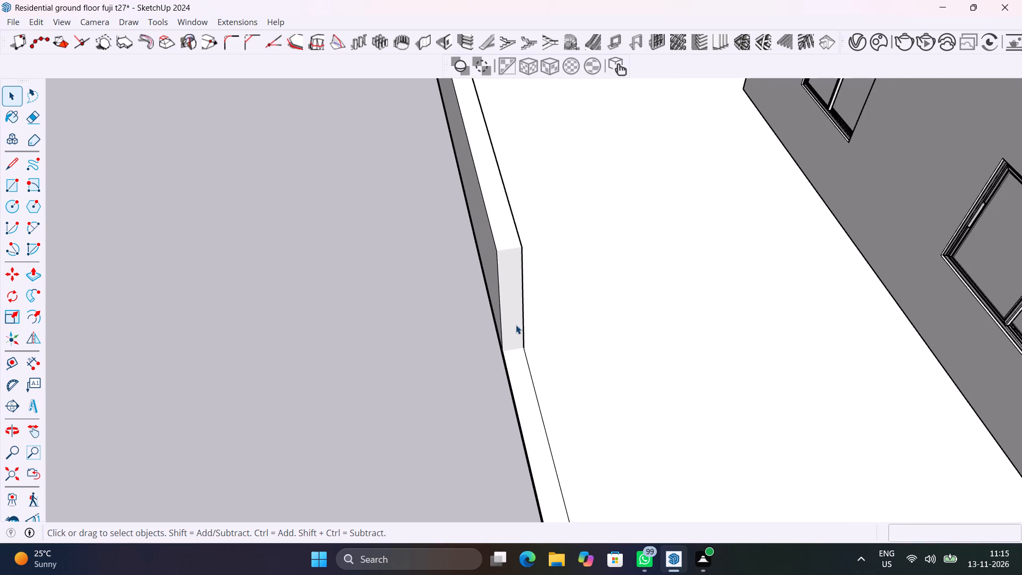
{"action": "left_click", "coordinate": [516, 325]}
{"action": "key", "text": "p"}
{"action": "left_click_drag", "start_coordinate": [516, 325], "coordinate": [518, 331]}
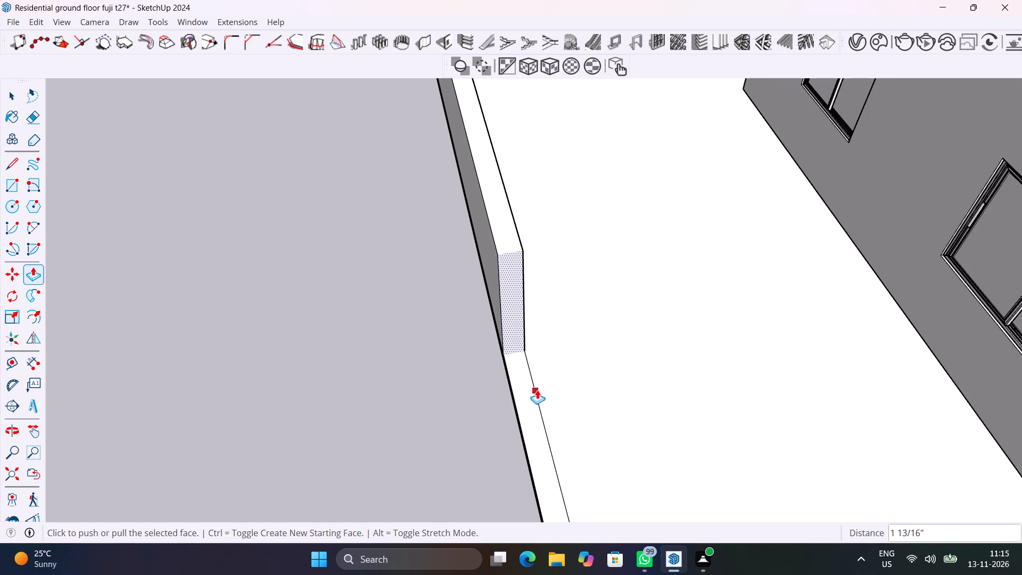
{"action": "left_click", "coordinate": [515, 331]}
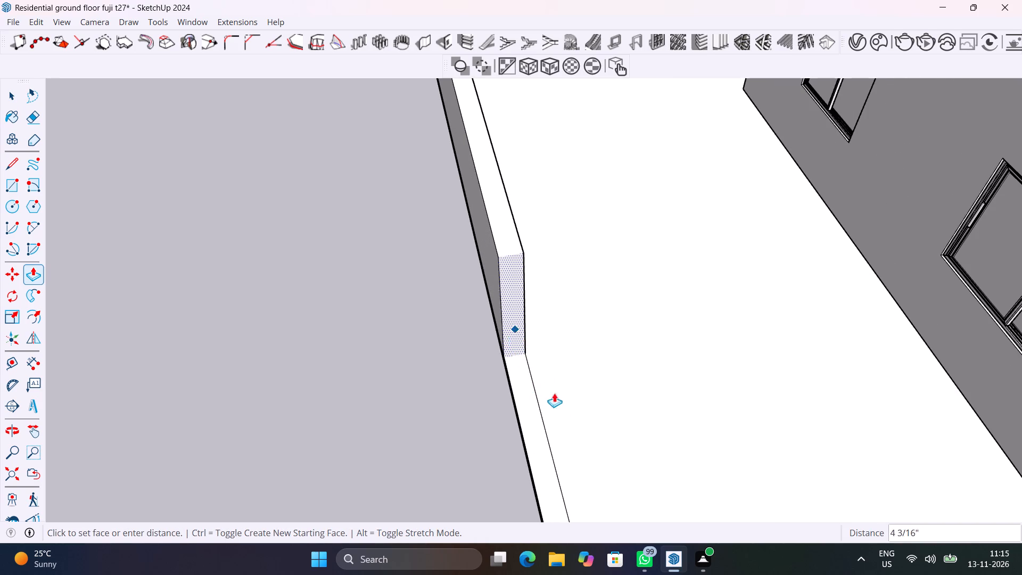
{"action": "scroll", "coordinate": [522, 384], "scroll_direction": "down", "scroll_amount": 20}
{"action": "scroll", "coordinate": [522, 384], "scroll_direction": "down", "scroll_amount": 4}
{"action": "middle_click_drag", "start_coordinate": [528, 407], "coordinate": [468, 282], "text": "shift"}
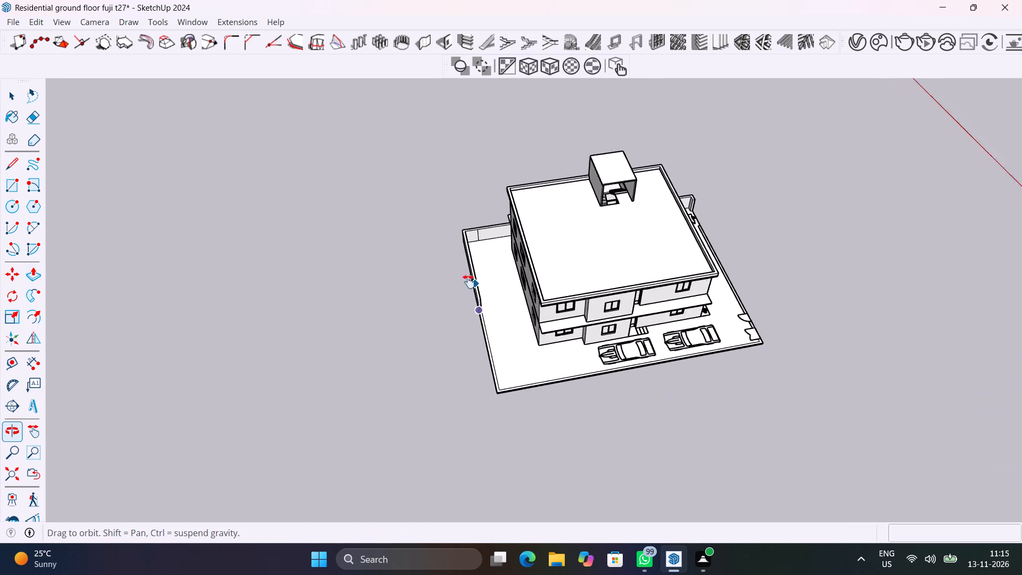
{"action": "middle_click_drag", "start_coordinate": [468, 282], "coordinate": [465, 270], "text": "shift"}
{"action": "scroll", "coordinate": [500, 341], "scroll_direction": "up", "scroll_amount": 13}
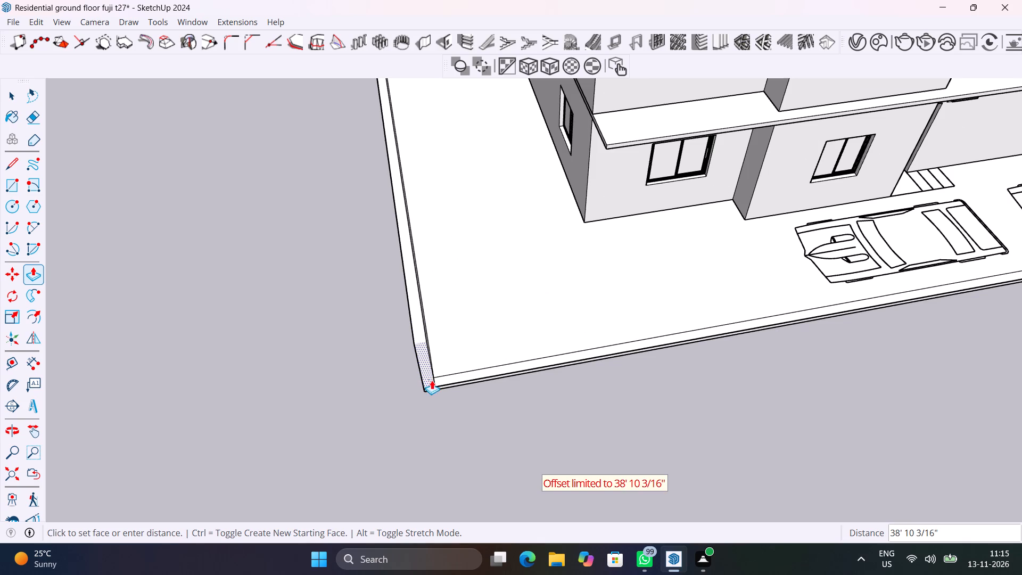
{"action": "scroll", "coordinate": [435, 390], "scroll_direction": "up", "scroll_amount": 13}
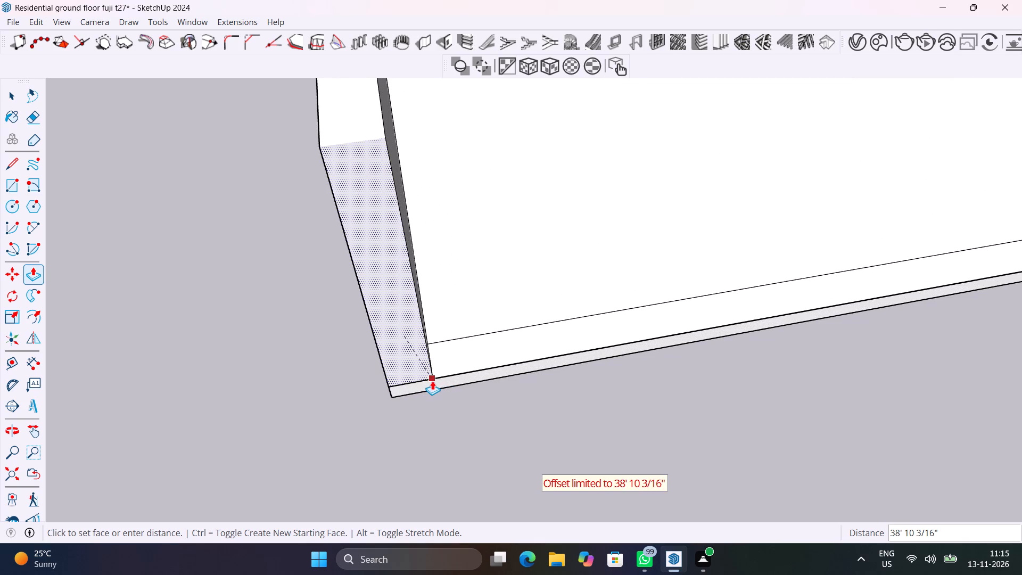
{"action": "left_click", "coordinate": [432, 380]}
Copy the vertical end edge of the raised wall's inner face 9" inward to the inner wall line at the parking-side corner.
{"action": "middle_click_drag", "start_coordinate": [509, 393], "coordinate": [271, 441]}
{"action": "key", "text": "space"}
{"action": "left_click", "coordinate": [563, 391]}
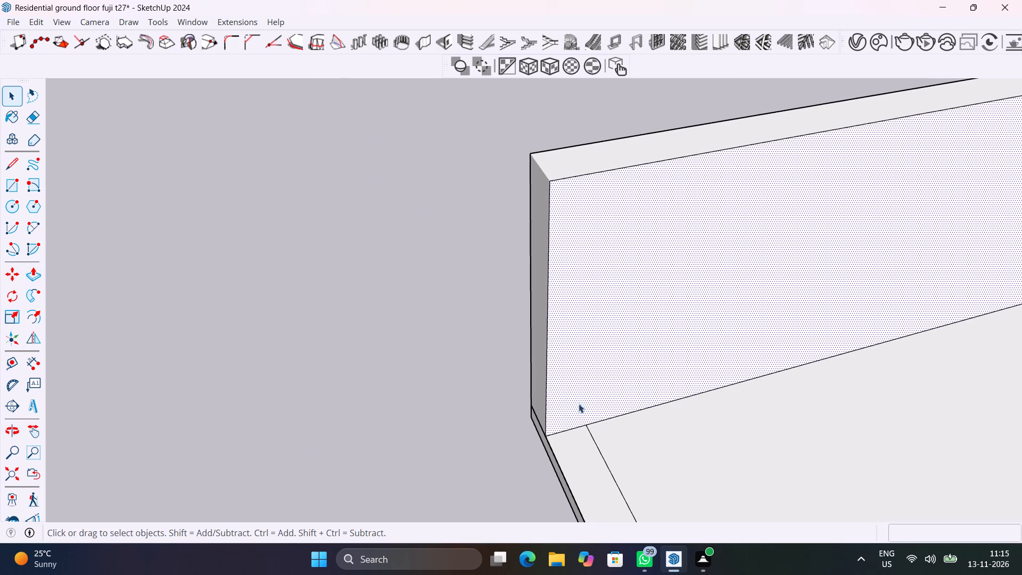
{"action": "key", "text": "t"}
{"action": "key", "text": "space"}
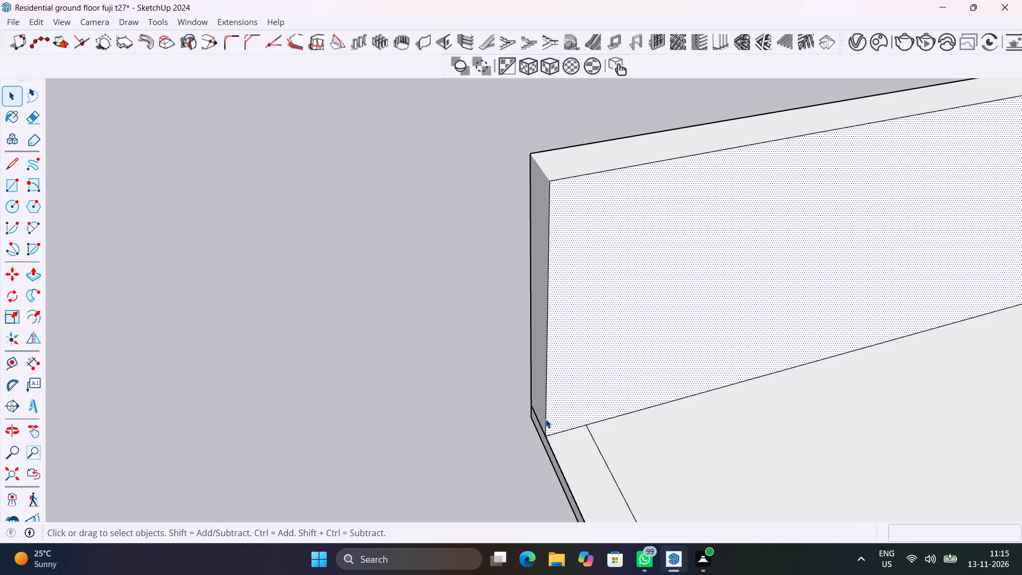
{"action": "left_click", "coordinate": [546, 419]}
{"action": "key", "text": "m"}
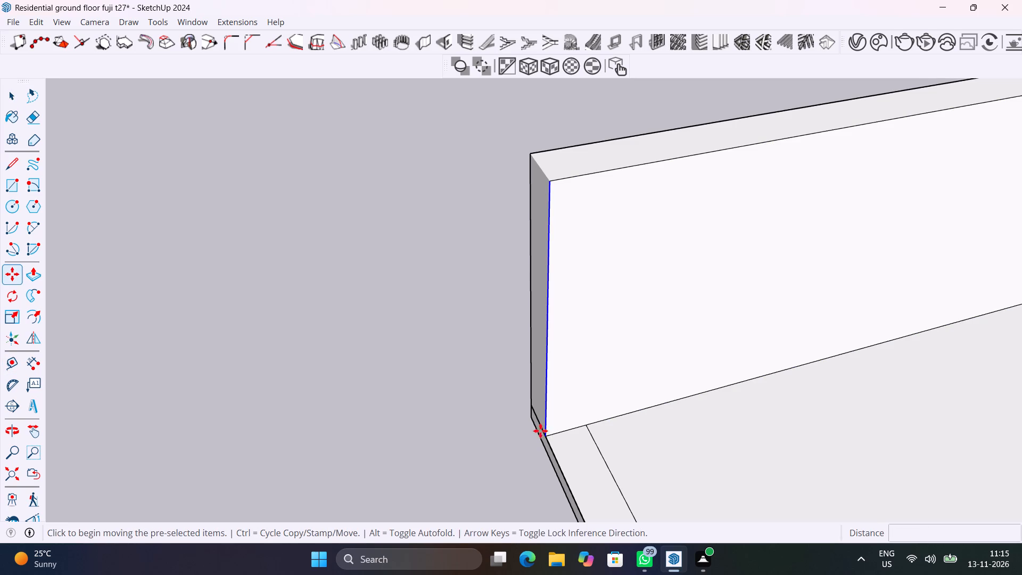
{"action": "left_click", "coordinate": [549, 436]}
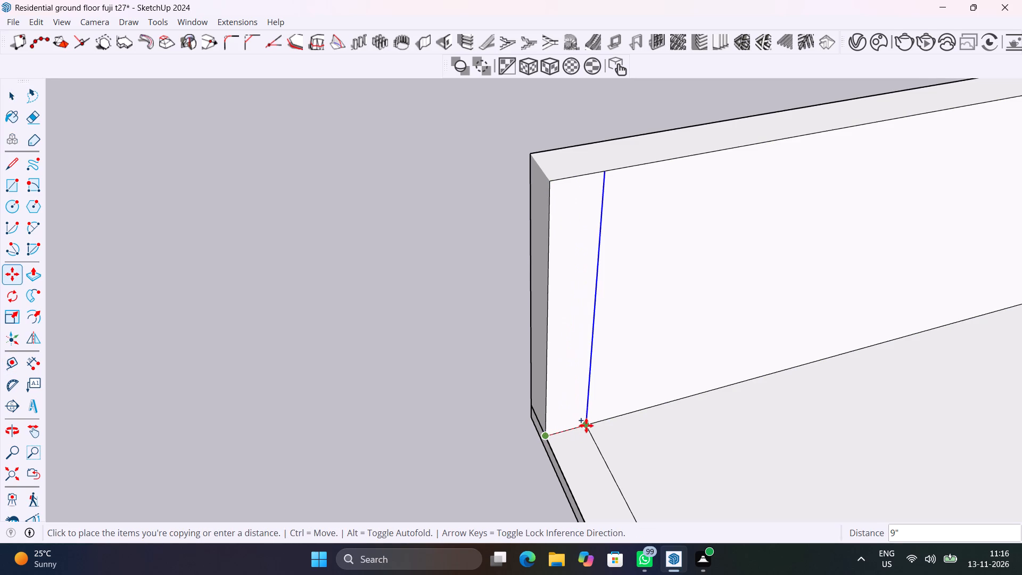
{"action": "left_click", "coordinate": [586, 425]}
{"action": "key", "text": "space"}
Push/Pull the 9" wide strip 76' 3" along the parking side to the slab edge beside the main gate.
{"action": "left_click", "coordinate": [575, 380]}
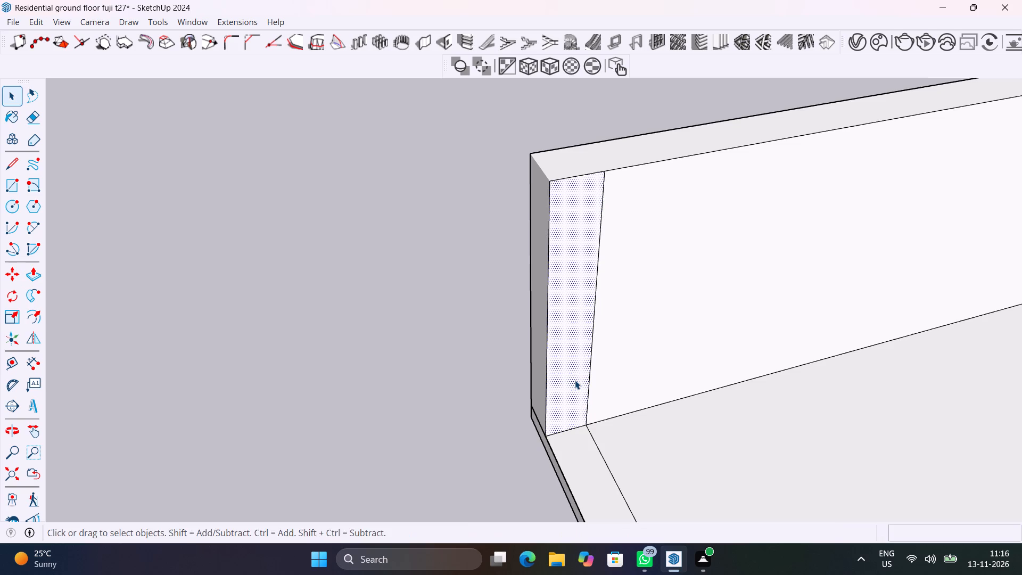
{"action": "key", "text": "p"}
{"action": "left_click", "coordinate": [575, 380]}
{"action": "scroll", "coordinate": [605, 413], "scroll_direction": "down", "scroll_amount": 8}
{"action": "scroll", "coordinate": [605, 413], "scroll_direction": "down", "scroll_amount": 14}
{"action": "middle_click_drag", "start_coordinate": [605, 413], "coordinate": [601, 410], "text": "shift"}
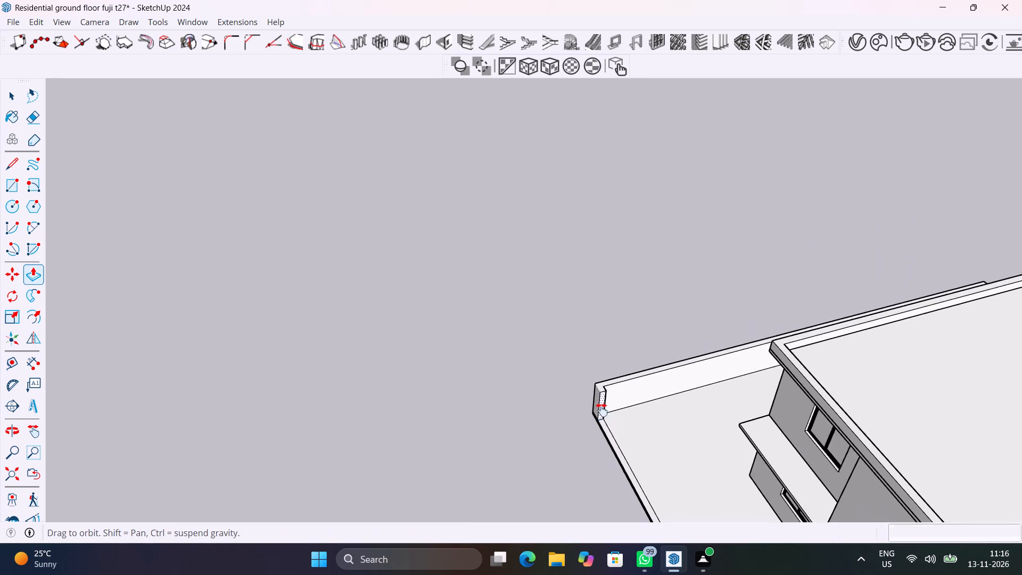
{"action": "middle_click_drag", "start_coordinate": [601, 410], "coordinate": [494, 276], "text": "shift"}
{"action": "scroll", "coordinate": [494, 276], "scroll_direction": "up", "scroll_amount": 1, "text": "shift"}
{"action": "scroll", "coordinate": [508, 284], "scroll_direction": "down", "scroll_amount": 15}
{"action": "scroll", "coordinate": [561, 382], "scroll_direction": "up", "scroll_amount": 9}
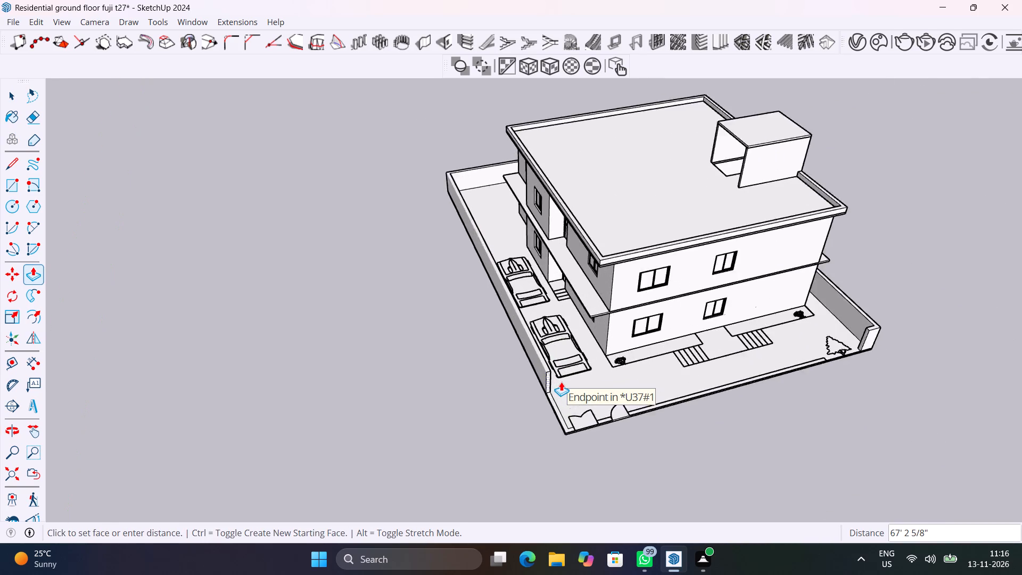
{"action": "scroll", "coordinate": [561, 382], "scroll_direction": "up", "scroll_amount": 8}
{"action": "middle_click_drag", "start_coordinate": [585, 436], "coordinate": [482, 294], "text": "shift"}
{"action": "scroll", "coordinate": [482, 294], "scroll_direction": "up", "scroll_amount": 1}
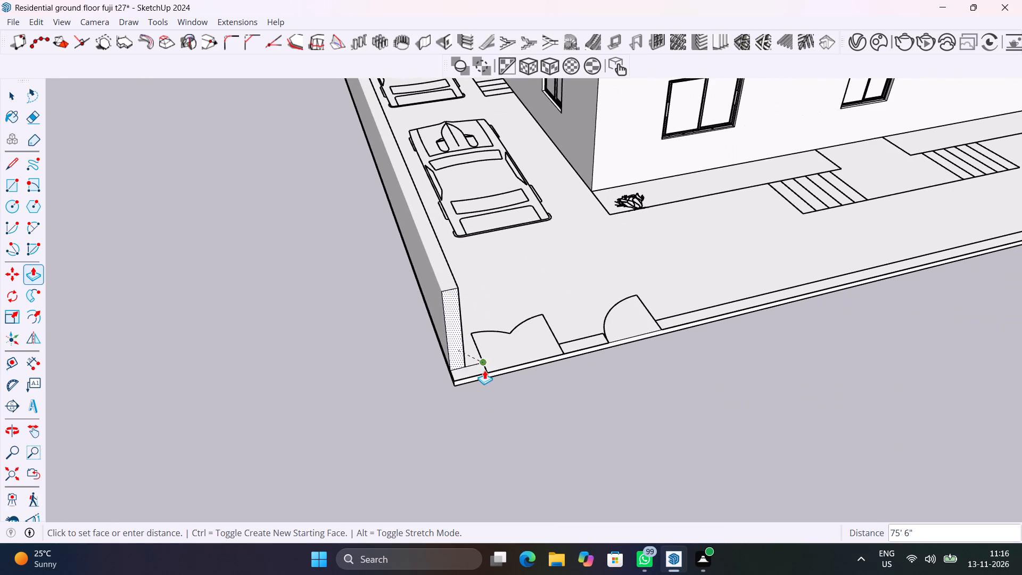
{"action": "scroll", "coordinate": [484, 370], "scroll_direction": "up", "scroll_amount": 6}
{"action": "middle_click_drag", "start_coordinate": [484, 370], "coordinate": [399, 373]}
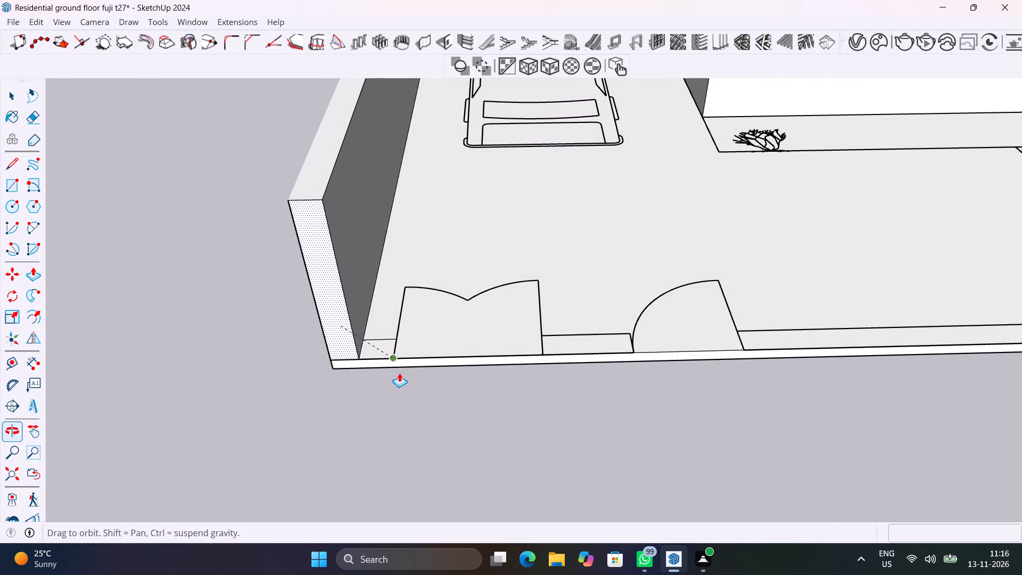
{"action": "left_click", "coordinate": [356, 358]}
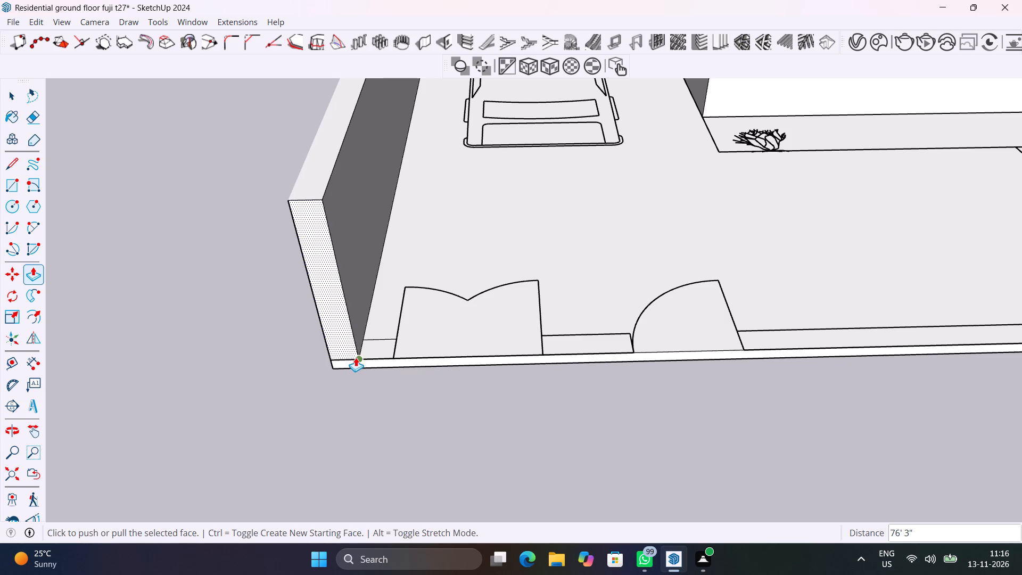
{"action": "middle_click_drag", "start_coordinate": [411, 392], "coordinate": [298, 424]}
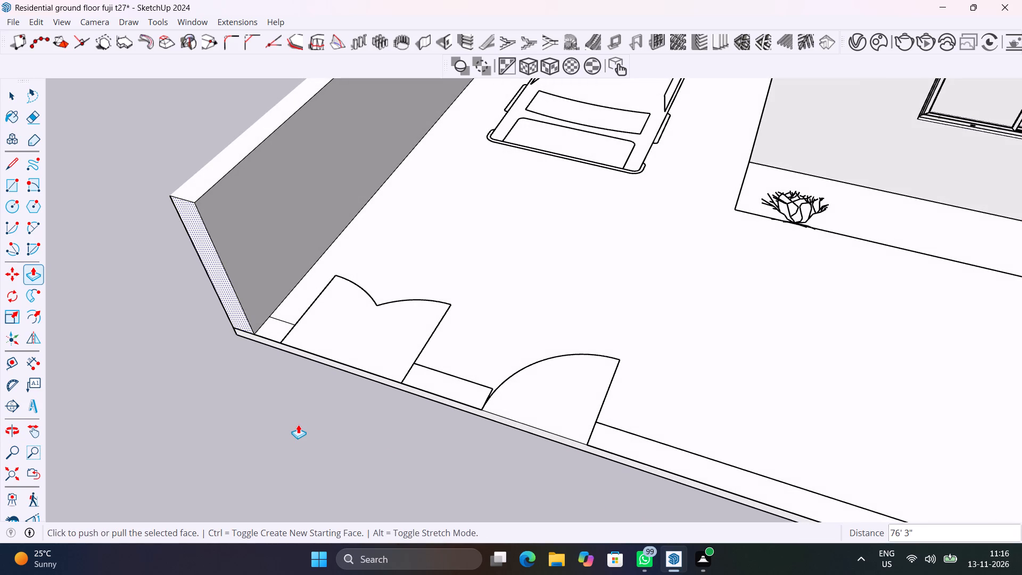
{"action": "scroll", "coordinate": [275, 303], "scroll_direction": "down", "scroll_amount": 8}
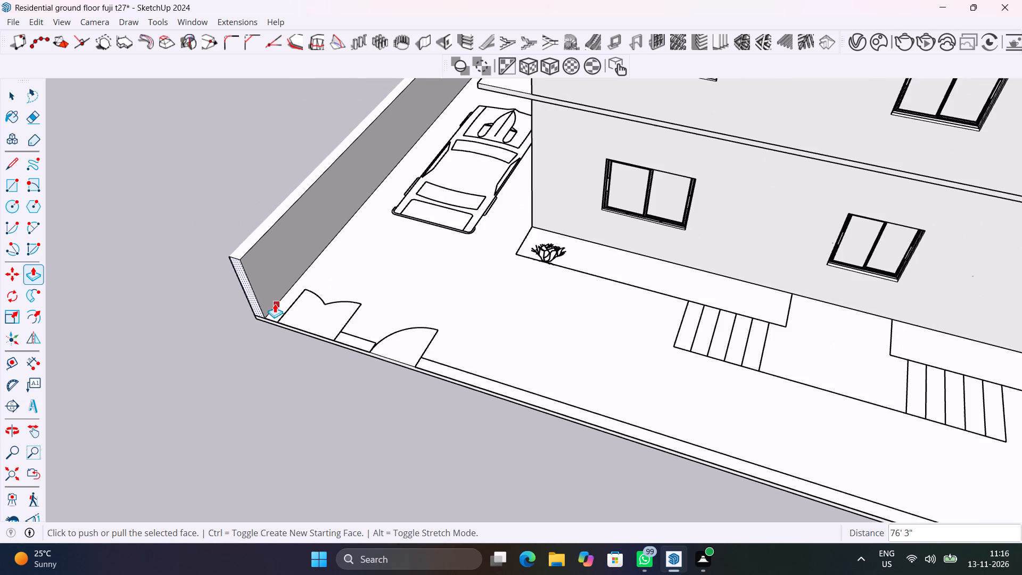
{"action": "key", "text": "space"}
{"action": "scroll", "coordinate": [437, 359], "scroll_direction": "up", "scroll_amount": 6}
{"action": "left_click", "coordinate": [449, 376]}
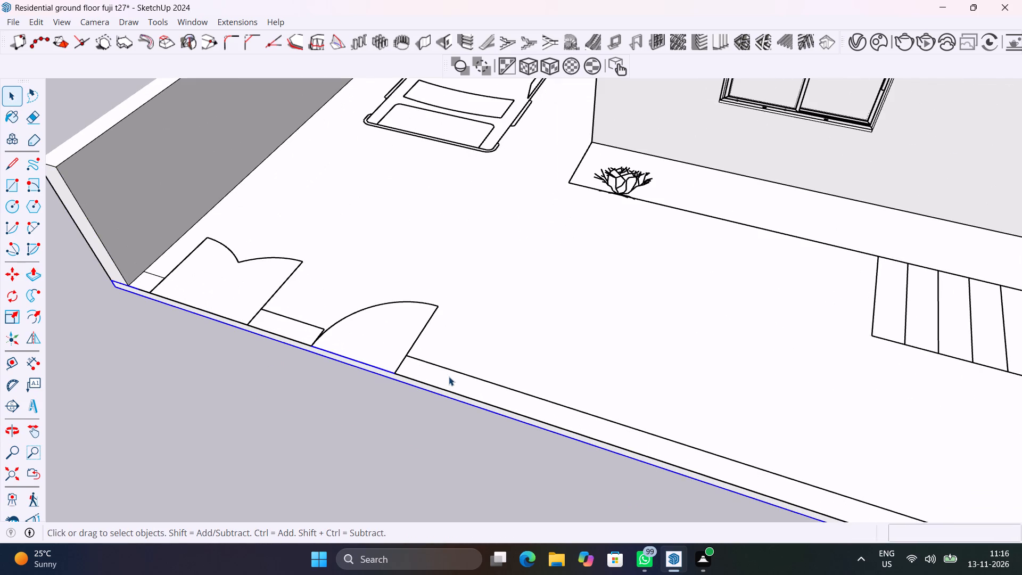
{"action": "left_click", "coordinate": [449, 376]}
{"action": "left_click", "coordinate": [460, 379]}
Push/Pull the end face of the short raised wall at the tree corner about 7' 3" along the gate side.
{"action": "scroll", "coordinate": [460, 379], "scroll_direction": "down", "scroll_amount": 6}
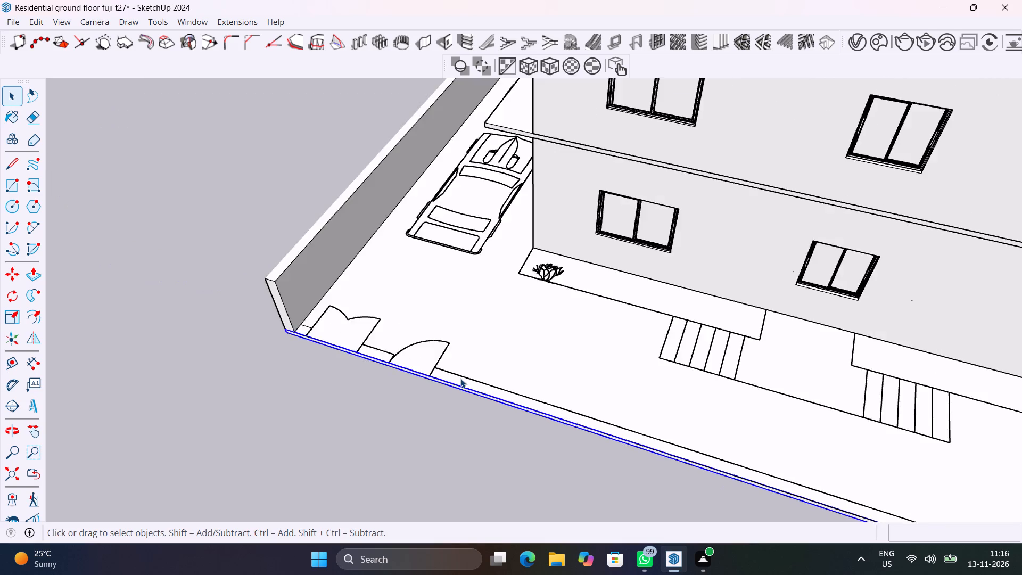
{"action": "scroll", "coordinate": [460, 379], "scroll_direction": "down", "scroll_amount": 15}
{"action": "middle_click_drag", "start_coordinate": [459, 385], "coordinate": [856, 424]}
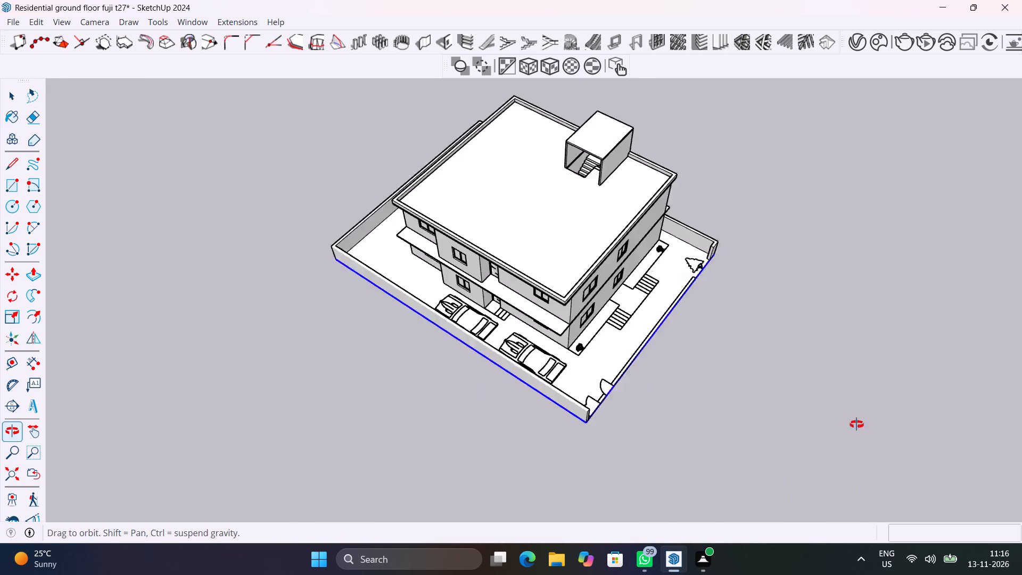
{"action": "middle_click_drag", "start_coordinate": [856, 424], "coordinate": [875, 400]}
{"action": "left_click", "coordinate": [820, 249]}
{"action": "scroll", "coordinate": [691, 233], "scroll_direction": "up", "scroll_amount": 16}
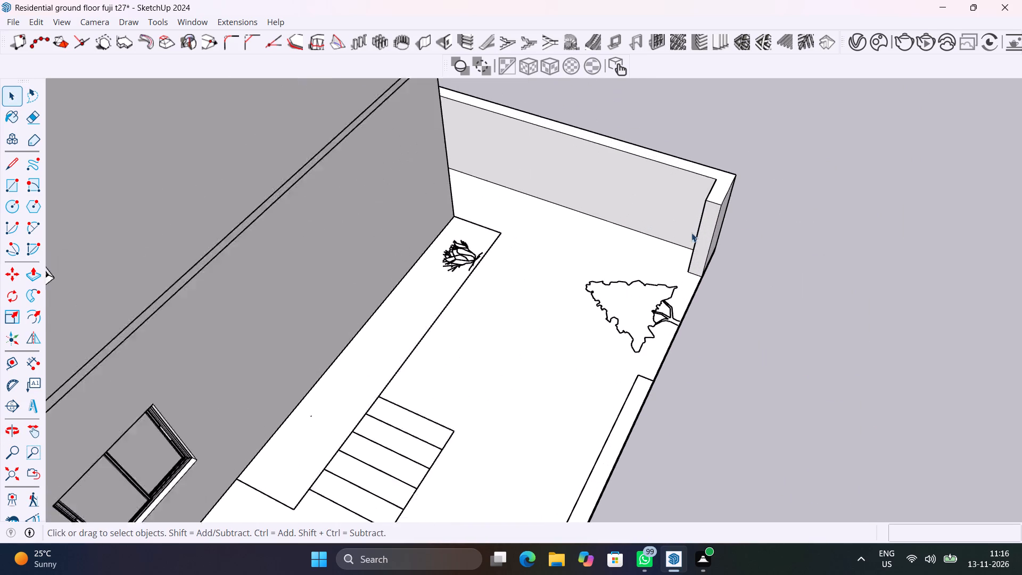
{"action": "scroll", "coordinate": [691, 233], "scroll_direction": "up", "scroll_amount": 1}
{"action": "left_click", "coordinate": [707, 241]}
{"action": "key", "text": "p"}
{"action": "left_click", "coordinate": [708, 241]}
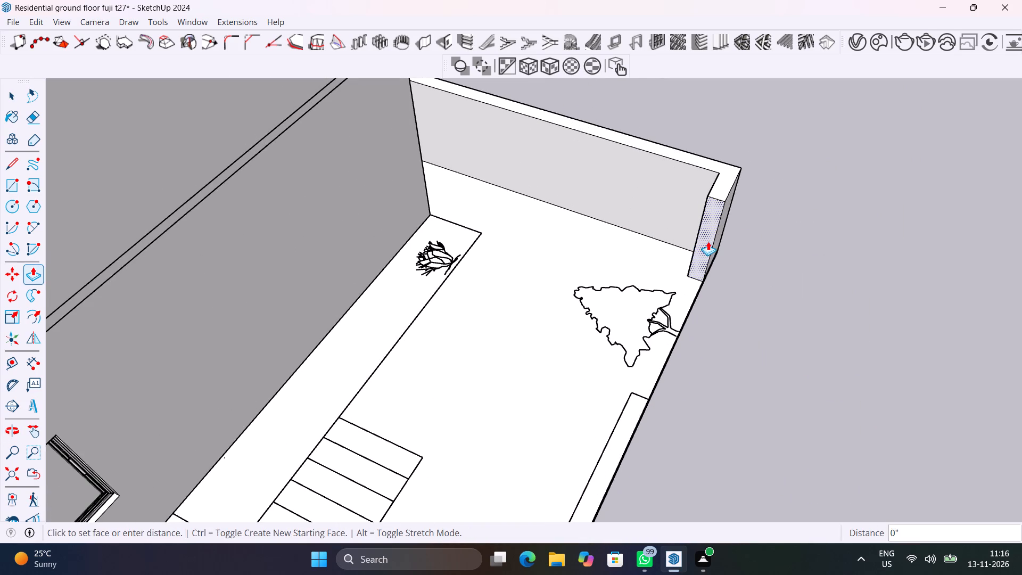
{"action": "scroll", "coordinate": [633, 364], "scroll_direction": "down", "scroll_amount": 16}
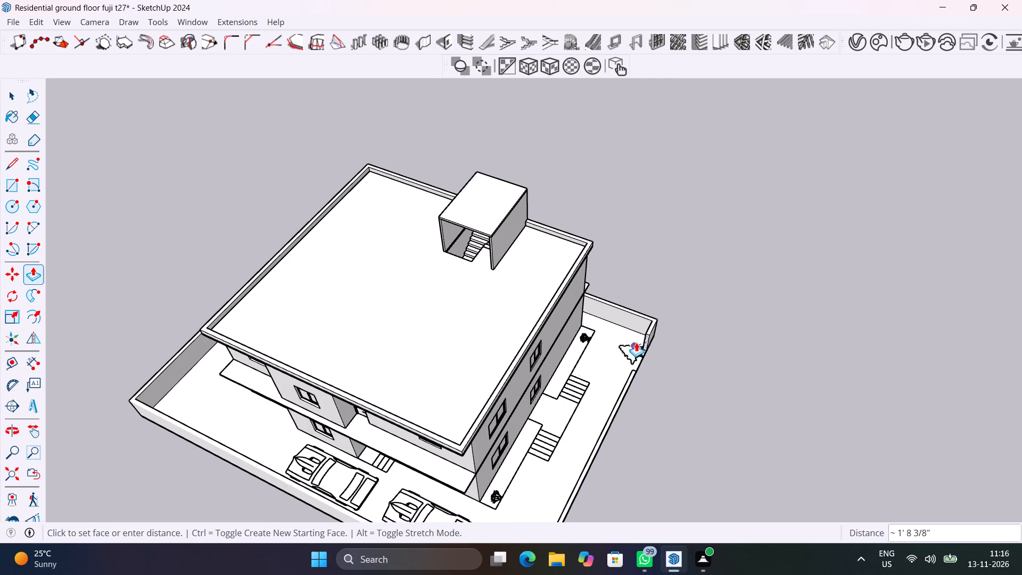
{"action": "left_click", "coordinate": [637, 372]}
Extend the same wall end face about 38' further along the gate side to the edge of the single-leaf gate opening.
{"action": "scroll", "coordinate": [635, 364], "scroll_direction": "up", "scroll_amount": 11}
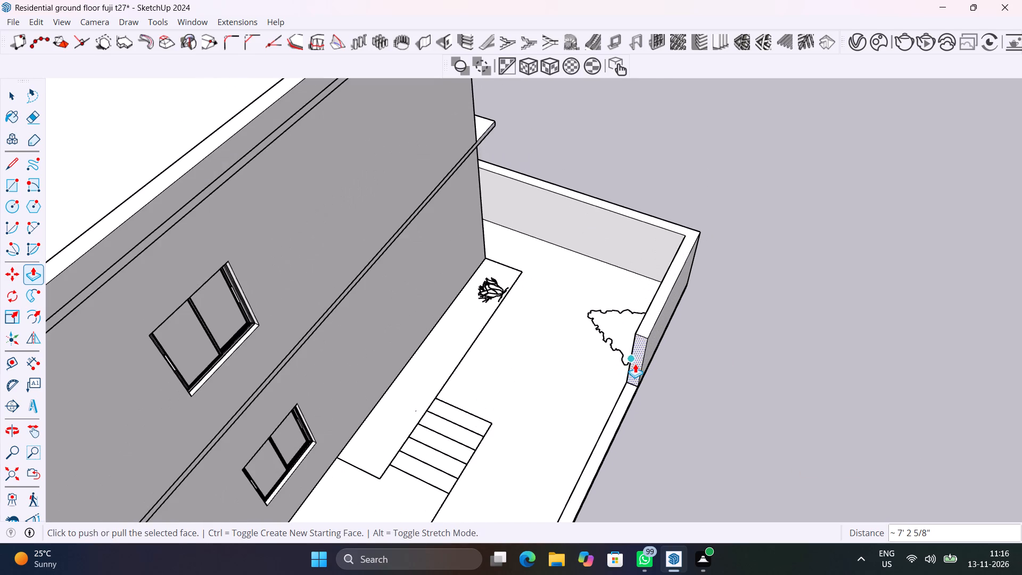
{"action": "left_click", "coordinate": [635, 364]}
{"action": "scroll", "coordinate": [581, 420], "scroll_direction": "down", "scroll_amount": 15}
{"action": "scroll", "coordinate": [575, 419], "scroll_direction": "up", "scroll_amount": 1}
{"action": "middle_click_drag", "start_coordinate": [573, 417], "coordinate": [367, 322]}
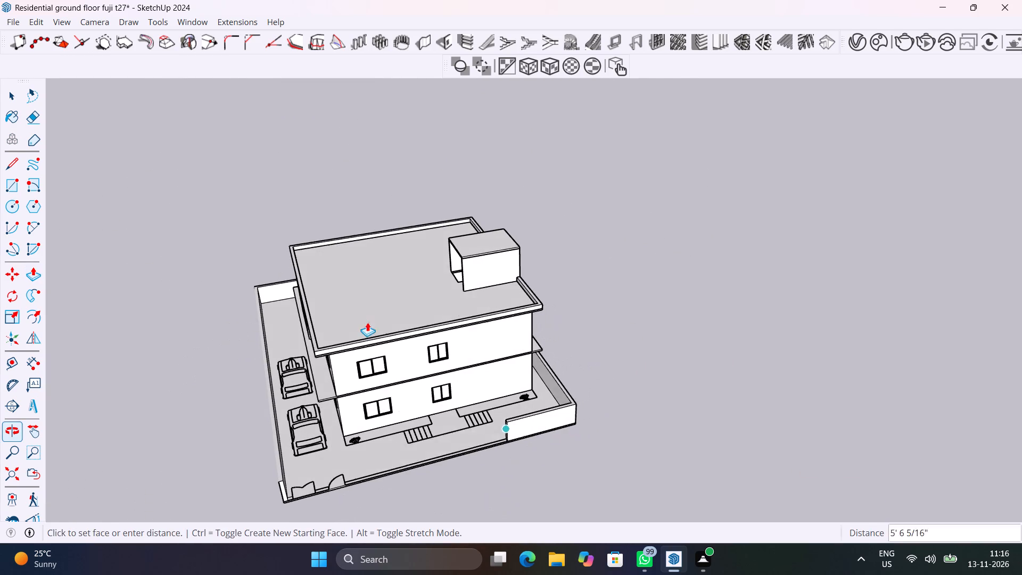
{"action": "scroll", "coordinate": [335, 474], "scroll_direction": "up", "scroll_amount": 13}
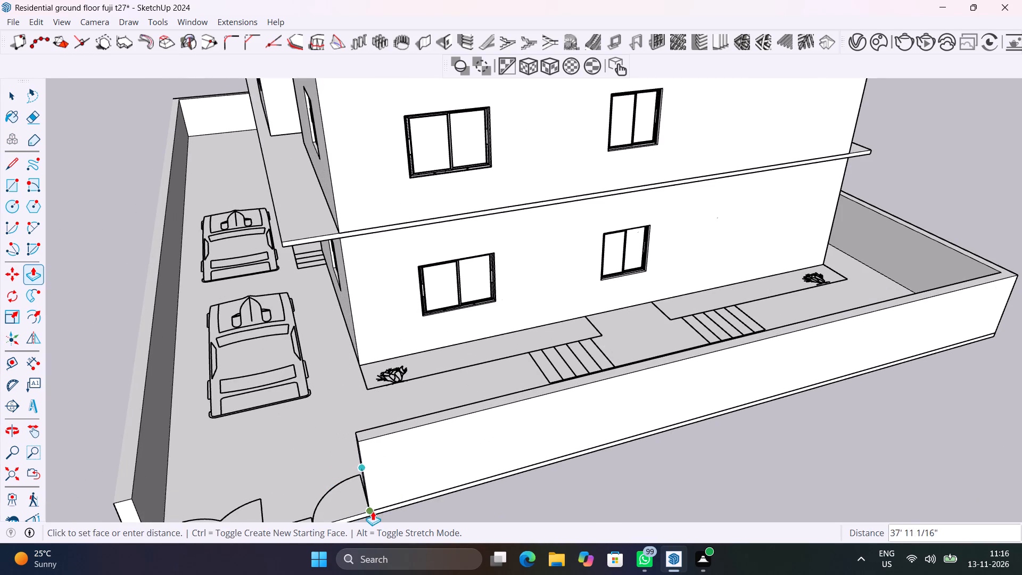
{"action": "left_click", "coordinate": [369, 503]}
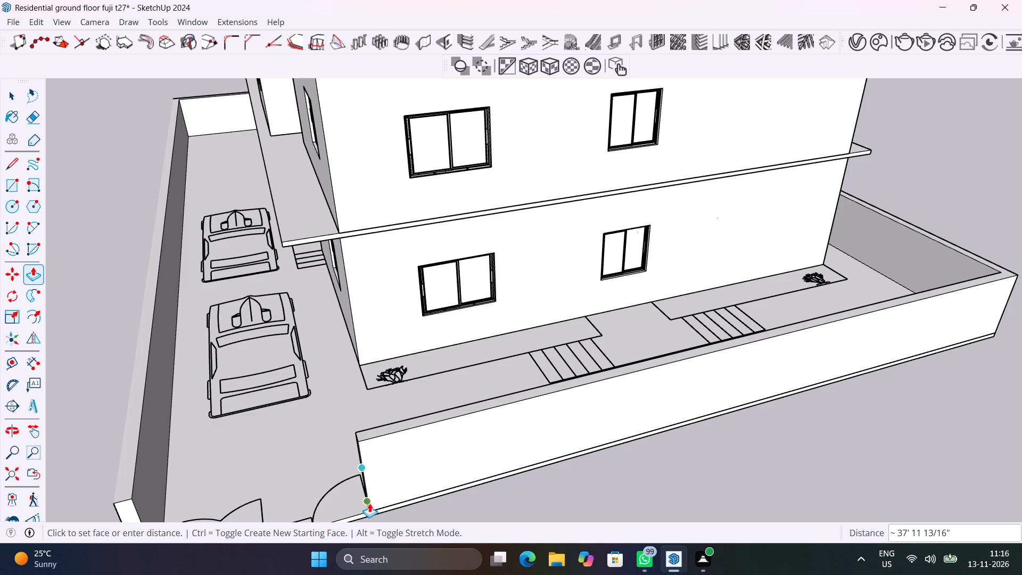
{"action": "scroll", "coordinate": [480, 487], "scroll_direction": "down", "scroll_amount": 7}
{"action": "key", "text": "space"}
{"action": "left_click", "coordinate": [523, 500]}
Save the model with the raised boundary walls.
{"action": "middle_click_drag", "start_coordinate": [551, 505], "coordinate": [477, 426]}
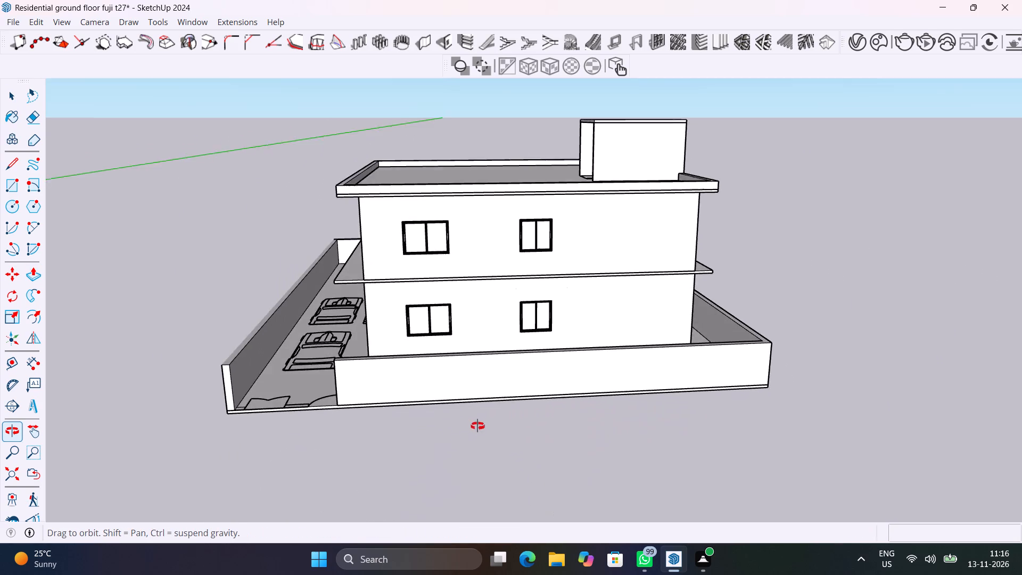
{"action": "middle_click_drag", "start_coordinate": [477, 426], "coordinate": [695, 405]}
{"action": "key", "text": "ctrl+s"}
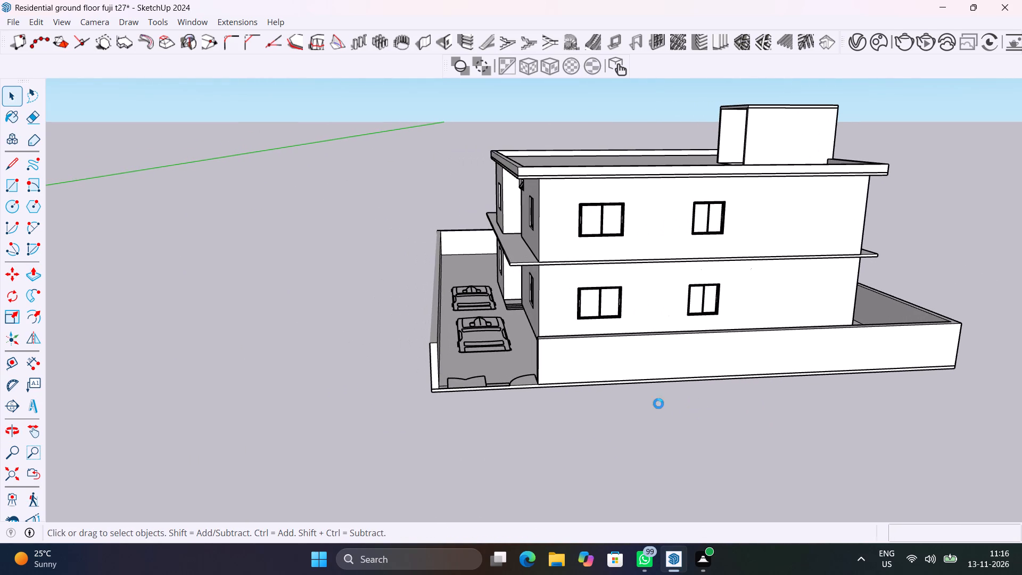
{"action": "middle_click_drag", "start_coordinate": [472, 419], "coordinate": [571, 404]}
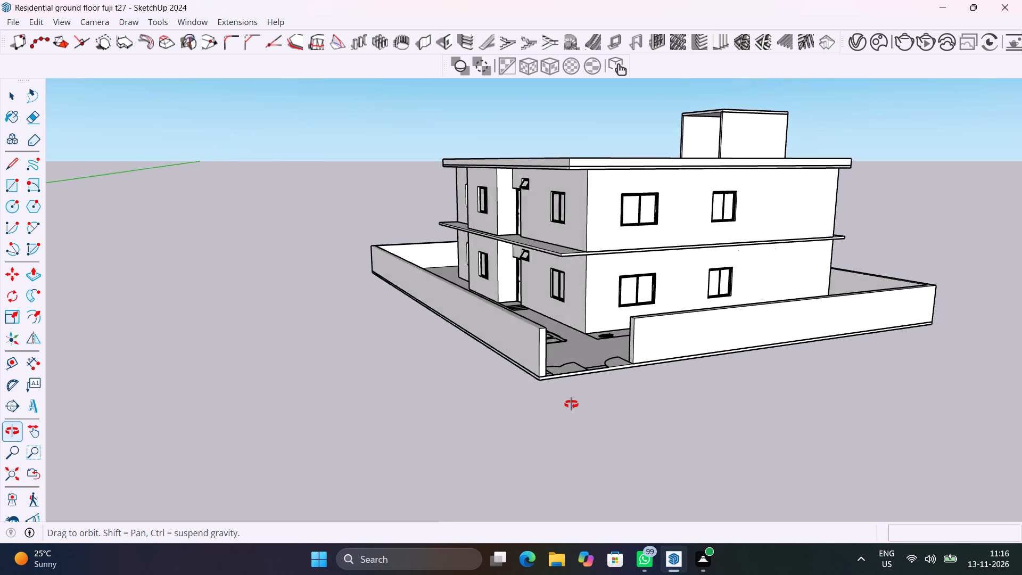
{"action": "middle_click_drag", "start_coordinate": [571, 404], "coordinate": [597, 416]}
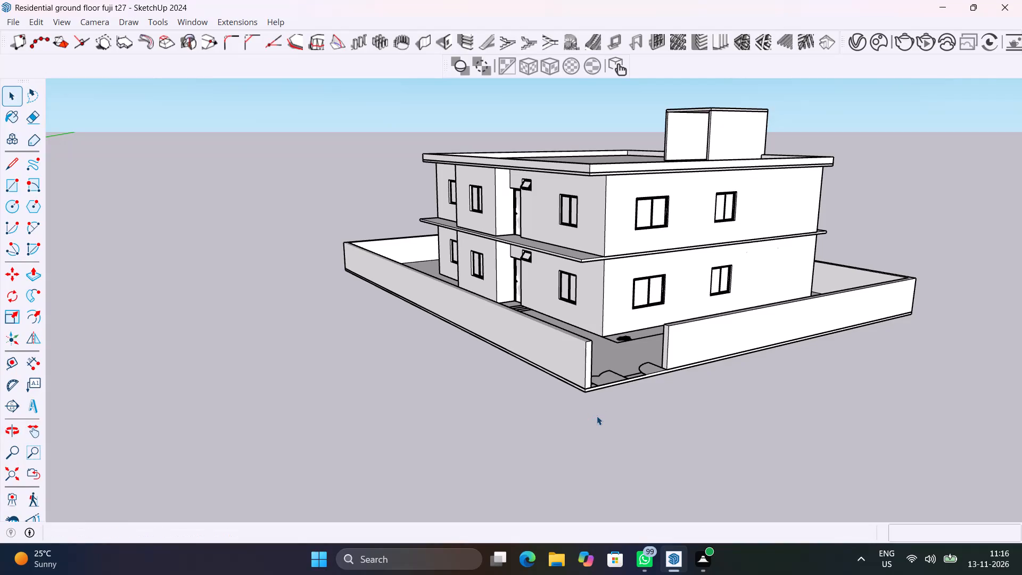